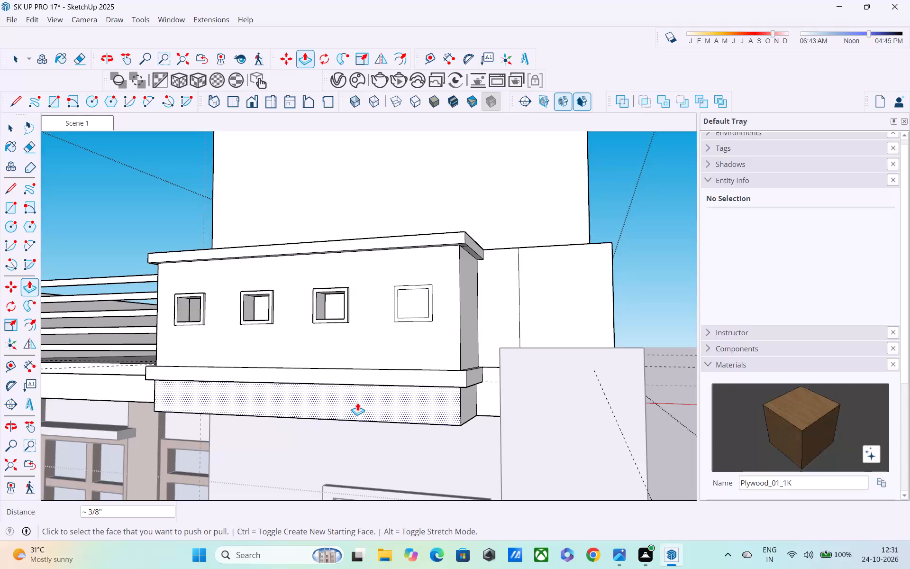
Push the inner square face of the fourth window from the railing inward through the parapet wall in successive pushes.
middle_click_drag(343, 409, 519, 445)
scroll(494, 346, "up", 3)
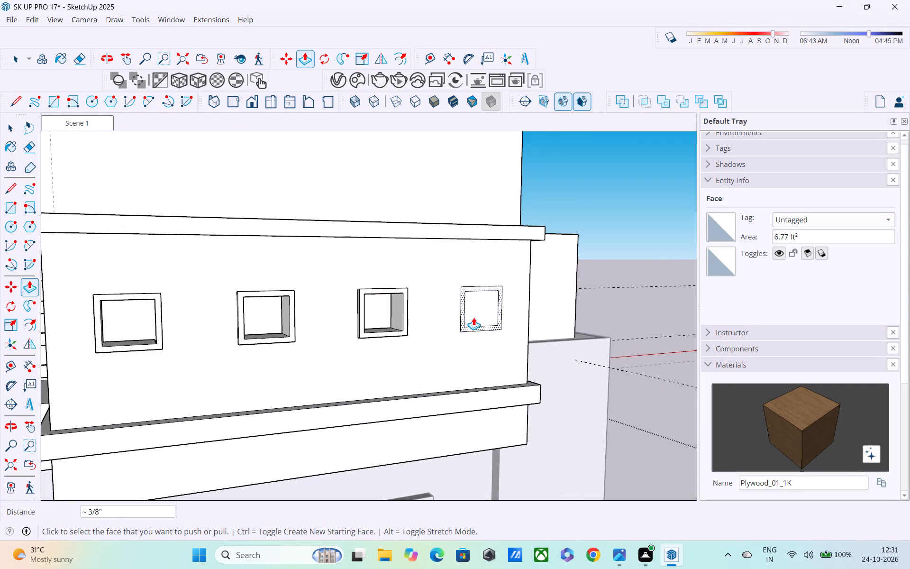
left_click_drag(474, 302, 469, 297)
scroll(468, 297, "up", 1)
middle_click_drag(468, 297, 426, 280)
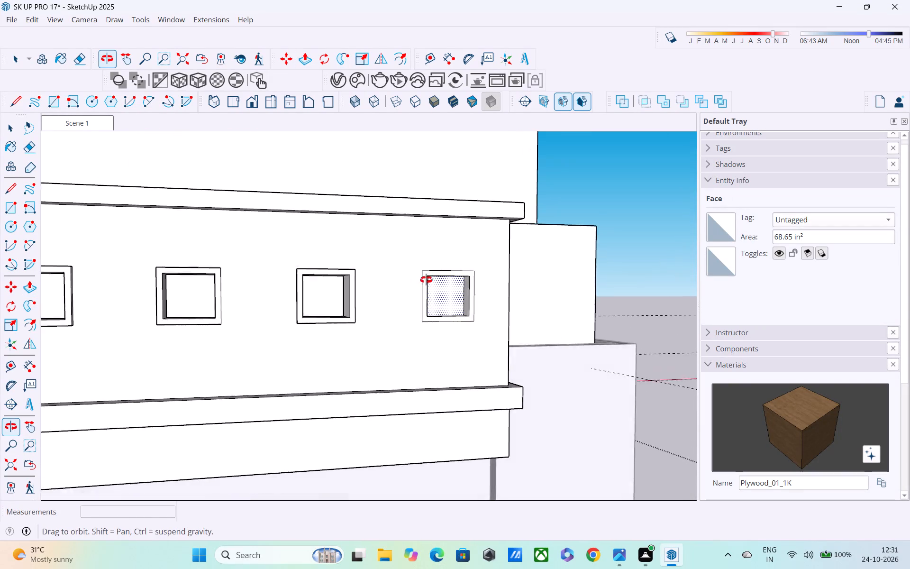
middle_click_drag(426, 280, 407, 272)
left_click_drag(417, 285, 416, 305)
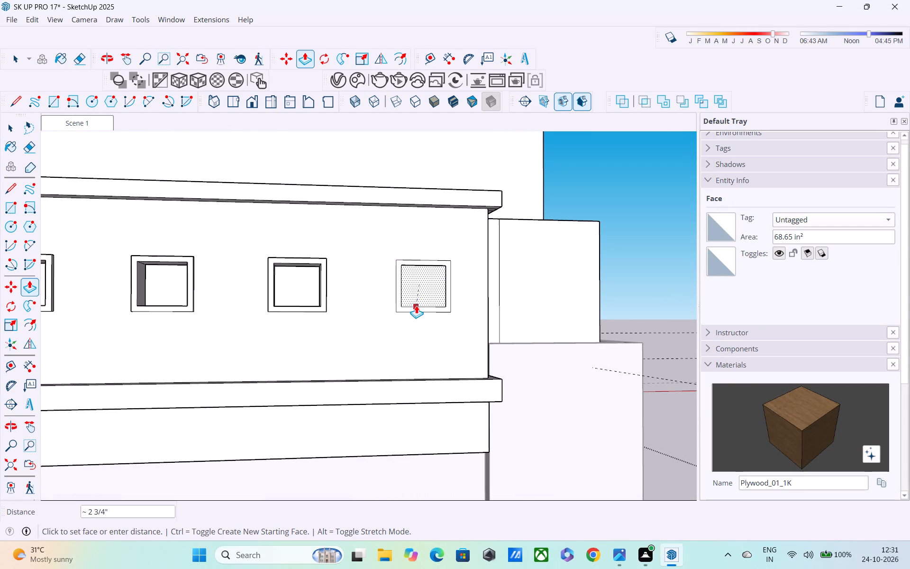
left_click_drag(416, 305, 414, 299)
middle_click_drag(414, 299, 401, 307)
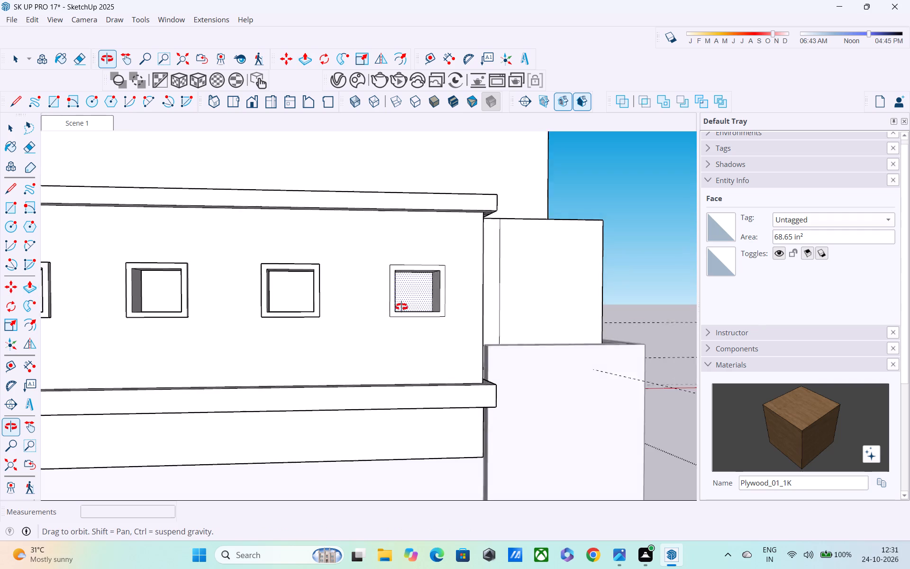
middle_click_drag(401, 307, 338, 322)
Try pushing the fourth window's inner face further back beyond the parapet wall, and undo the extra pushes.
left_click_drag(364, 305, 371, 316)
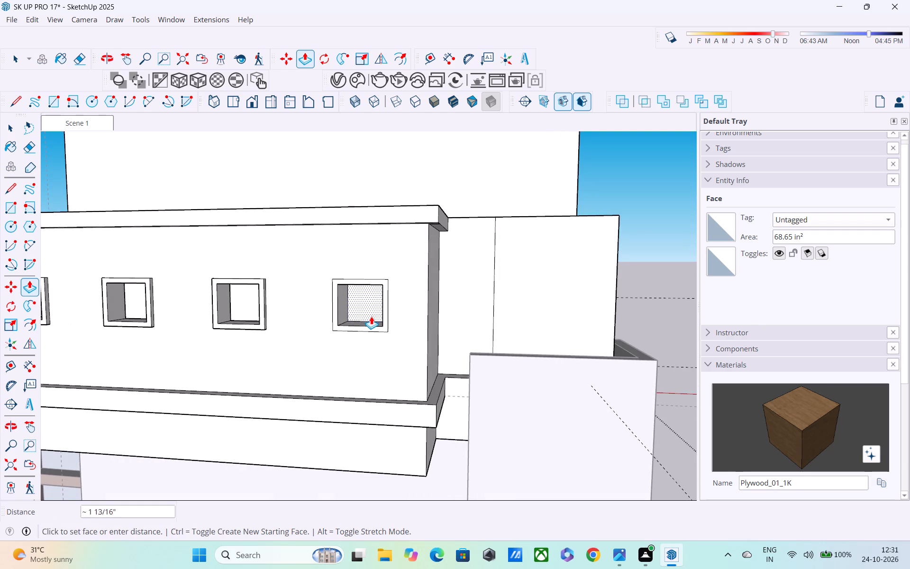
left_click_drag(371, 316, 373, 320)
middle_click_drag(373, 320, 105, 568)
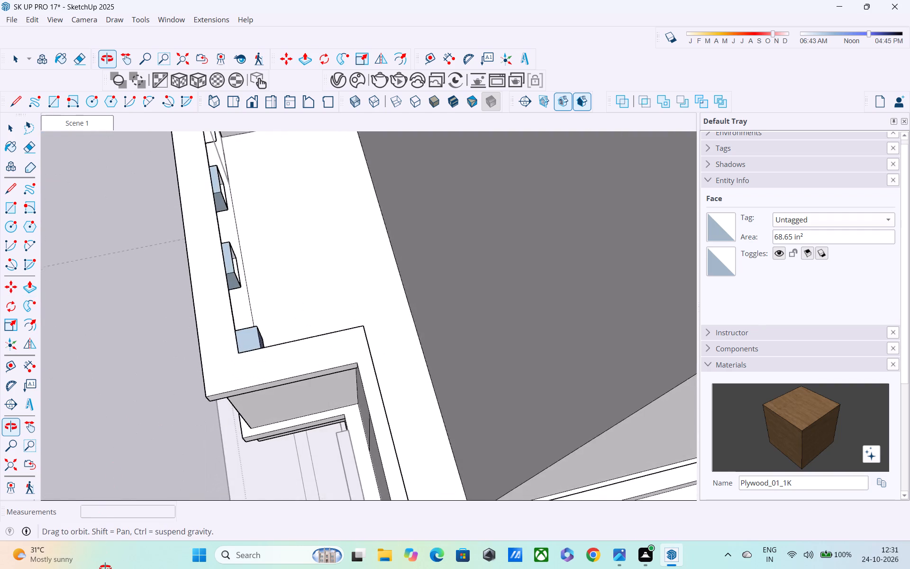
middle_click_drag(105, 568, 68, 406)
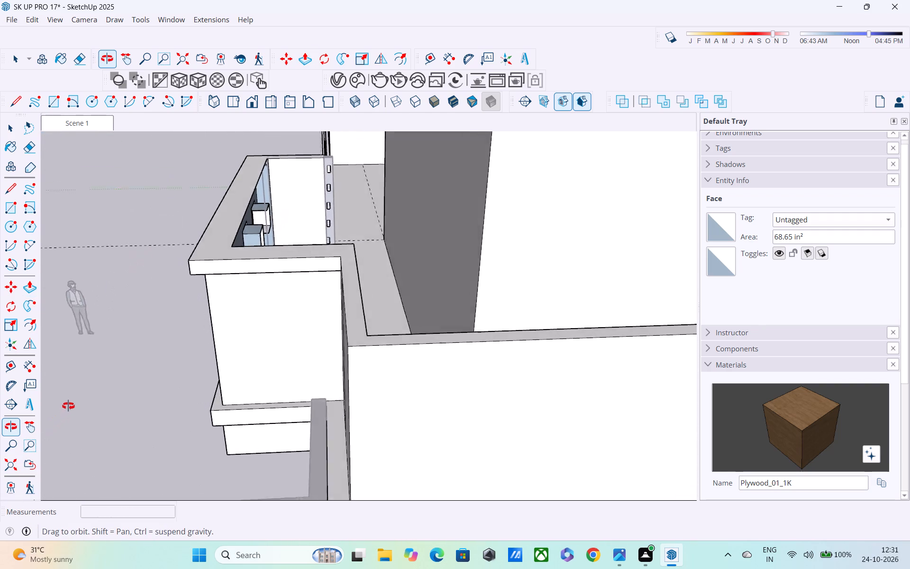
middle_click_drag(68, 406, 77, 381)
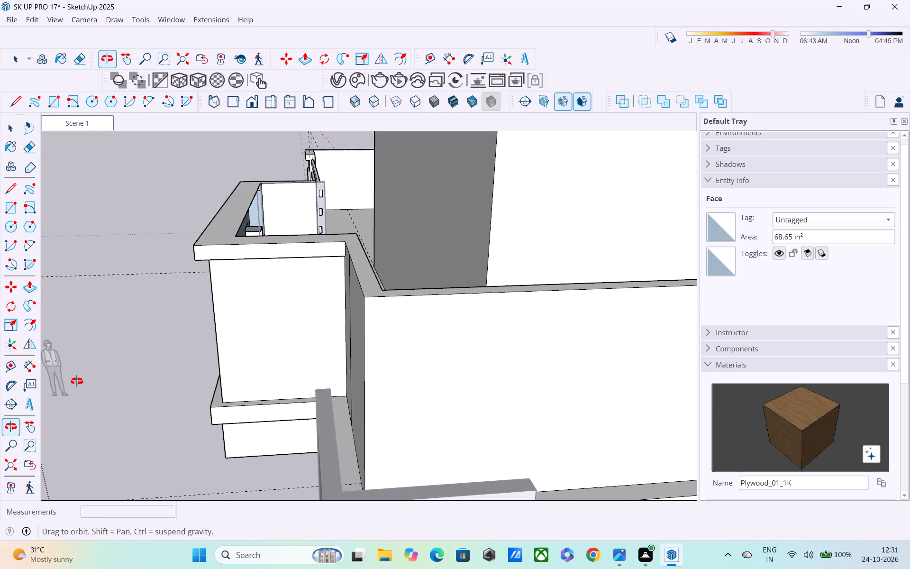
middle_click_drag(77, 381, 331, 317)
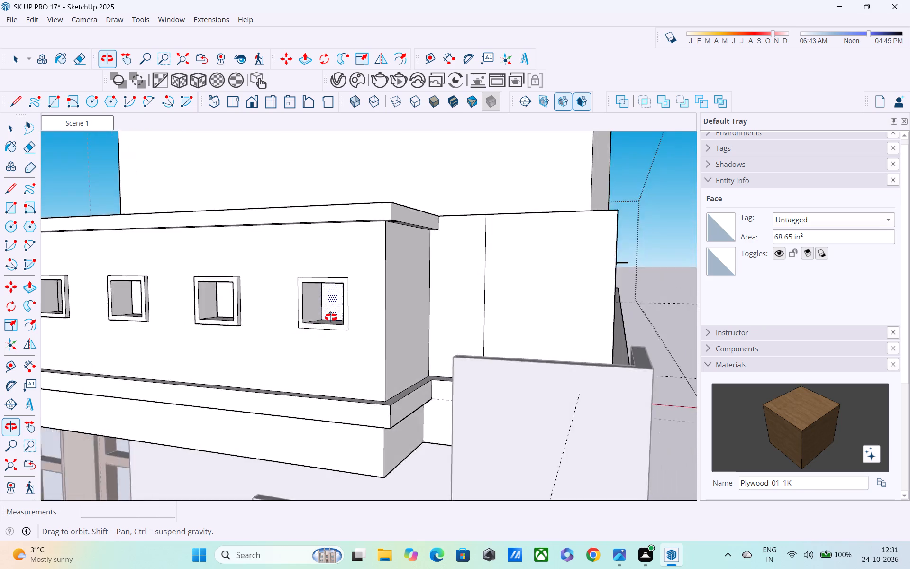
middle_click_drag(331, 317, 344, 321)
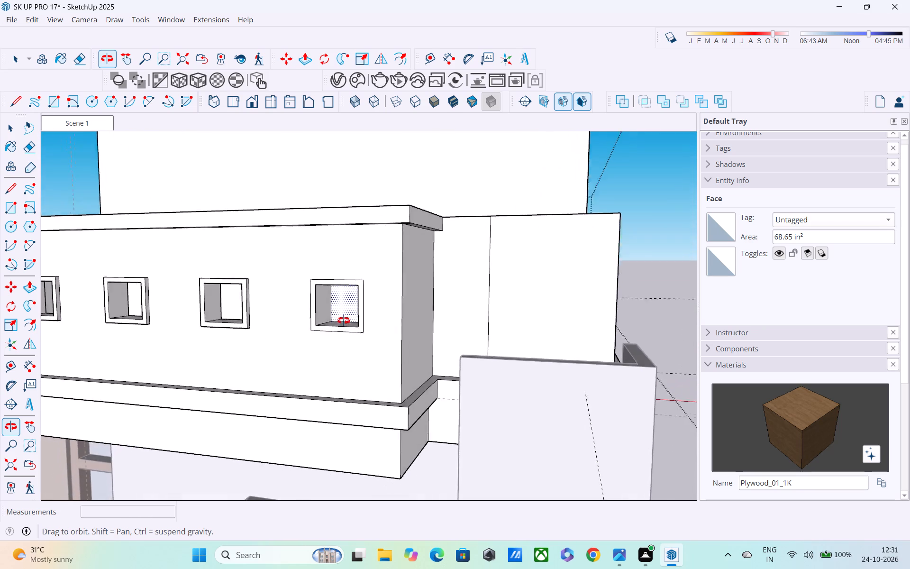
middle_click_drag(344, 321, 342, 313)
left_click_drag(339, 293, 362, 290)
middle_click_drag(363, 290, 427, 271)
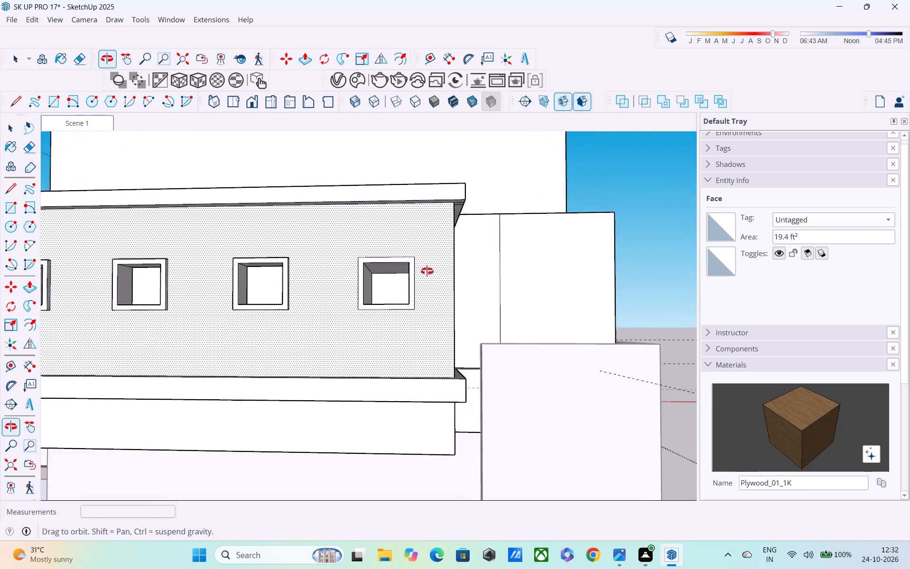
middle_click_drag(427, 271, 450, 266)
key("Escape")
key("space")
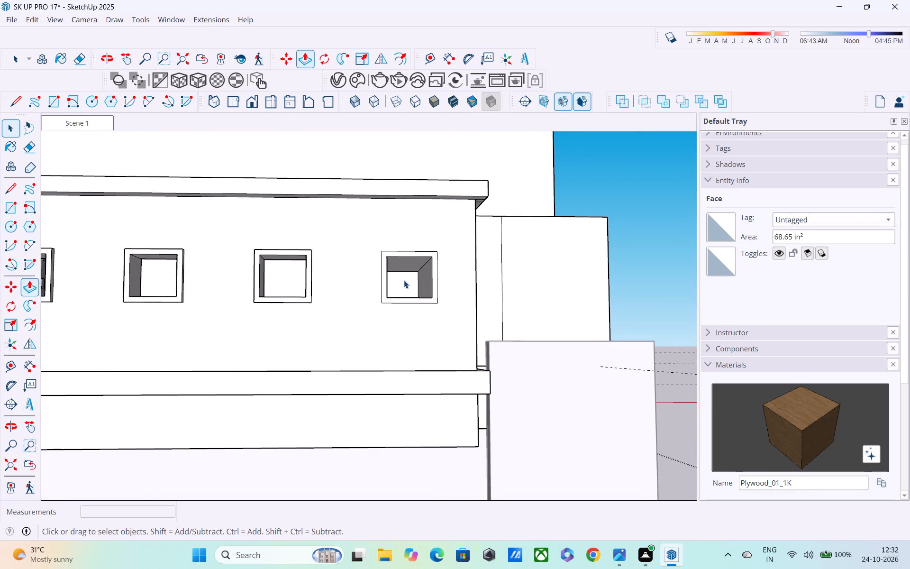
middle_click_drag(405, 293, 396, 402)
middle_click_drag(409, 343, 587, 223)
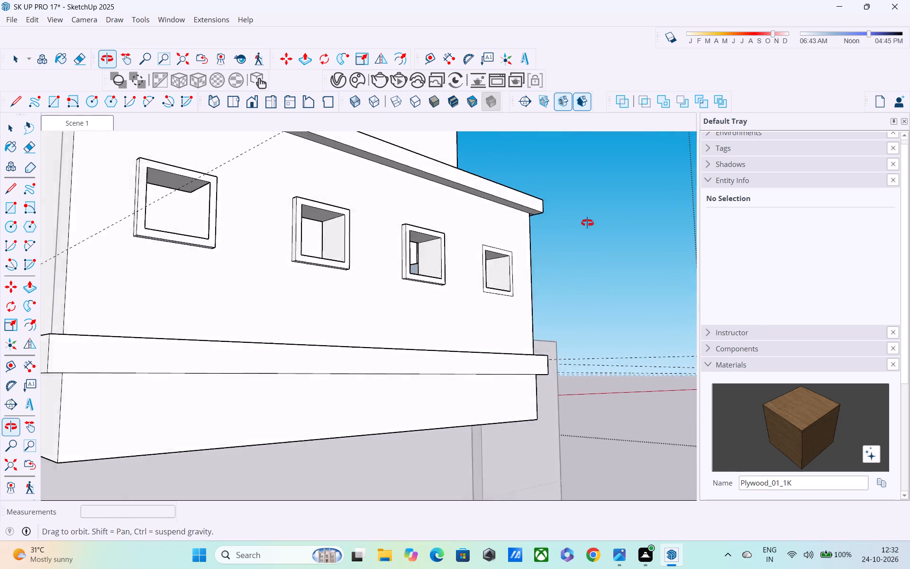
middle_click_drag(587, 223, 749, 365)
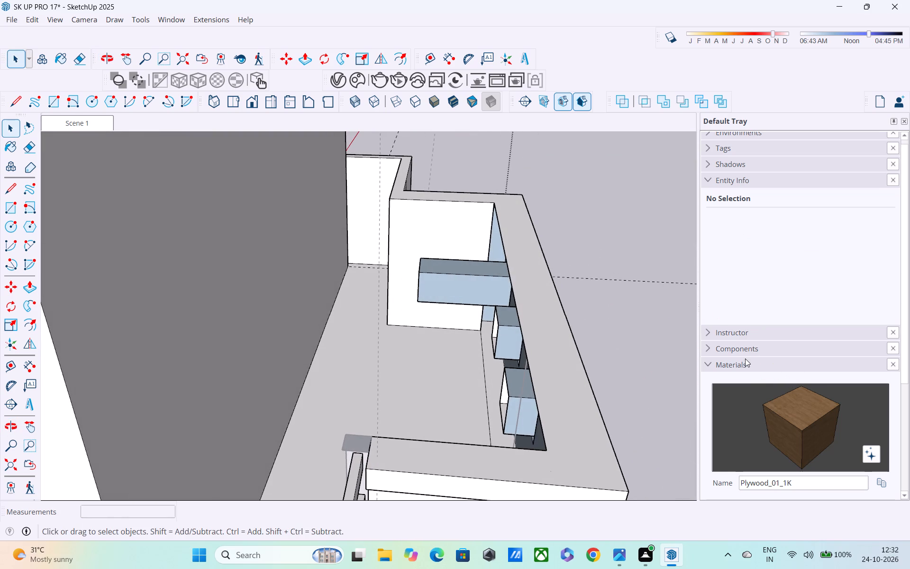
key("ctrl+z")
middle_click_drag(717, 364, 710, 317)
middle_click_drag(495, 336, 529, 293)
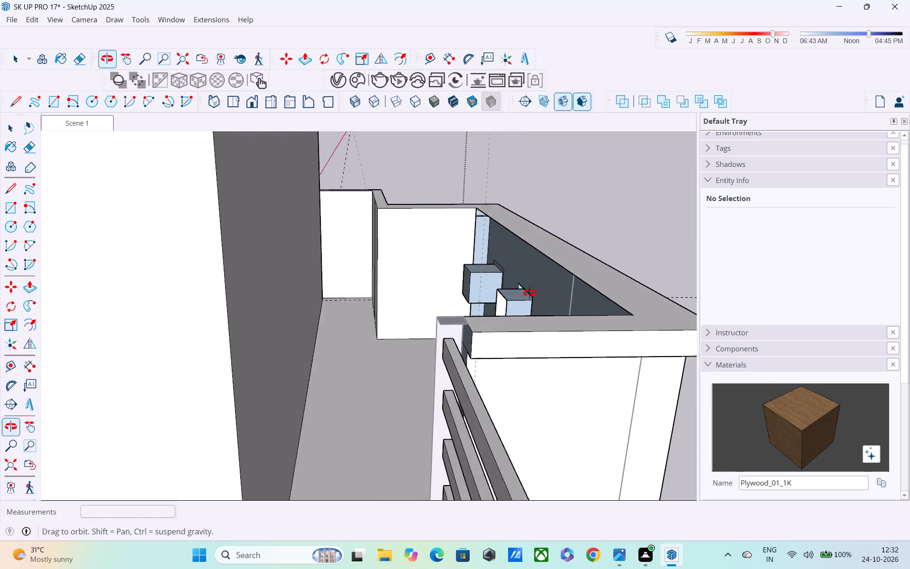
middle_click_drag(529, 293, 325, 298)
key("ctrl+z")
Delete the face closing the back of the fourth window opening from the railing.
middle_click_drag(419, 304, 235, 274)
left_click(317, 297)
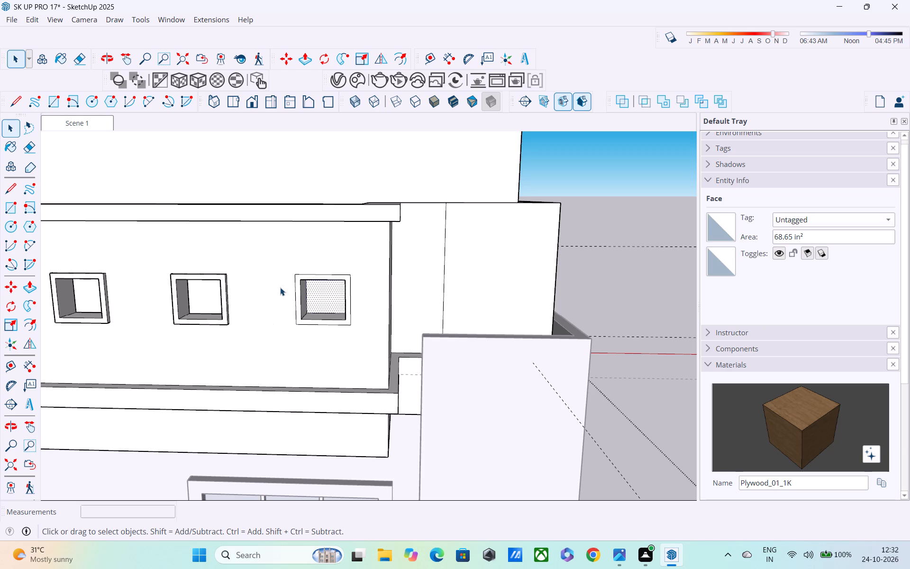
key("Delete")
Draw a rectangle about 7' 4 7/8" by 3' across the parapet wall's inner side, behind the row of window openings.
middle_click_drag(331, 294, 233, 404)
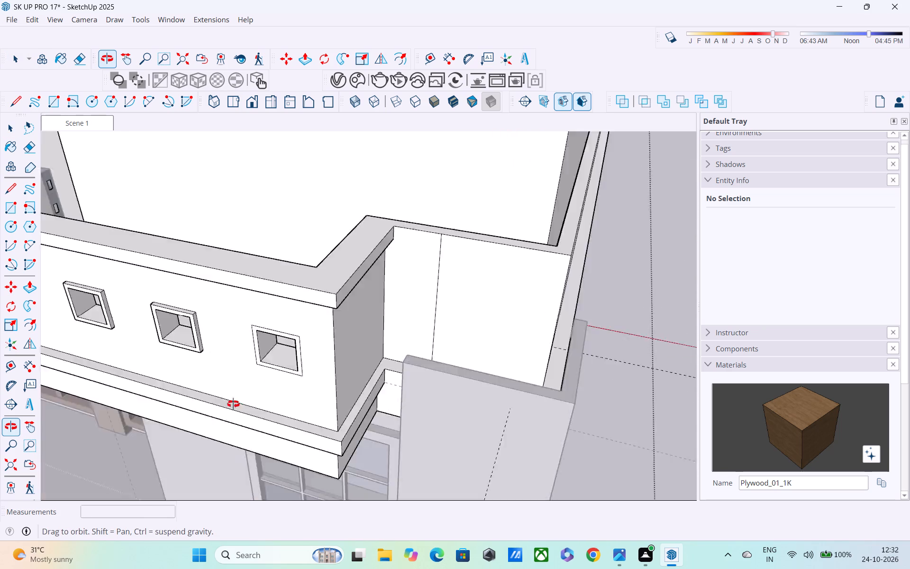
middle_click_drag(233, 404, 346, 378)
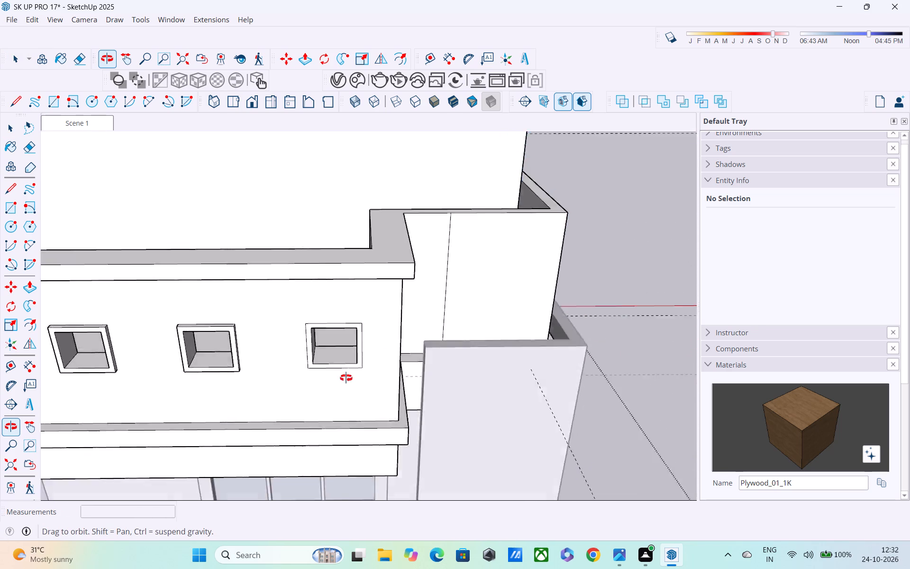
middle_click_drag(346, 378, 39, 468)
scroll(66, 413, "down", 4)
middle_click_drag(122, 426, 166, 548, "shift")
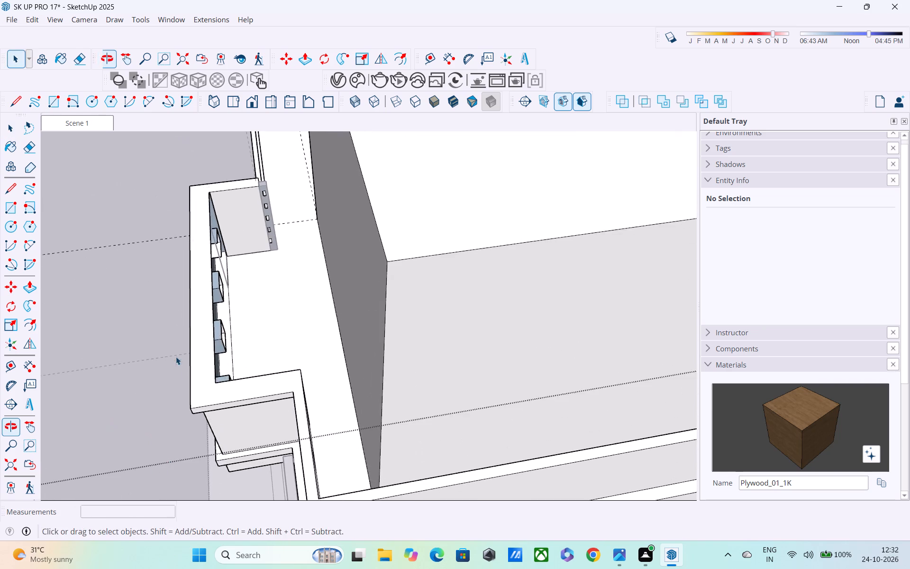
middle_click_drag(177, 338, 179, 286)
key("r")
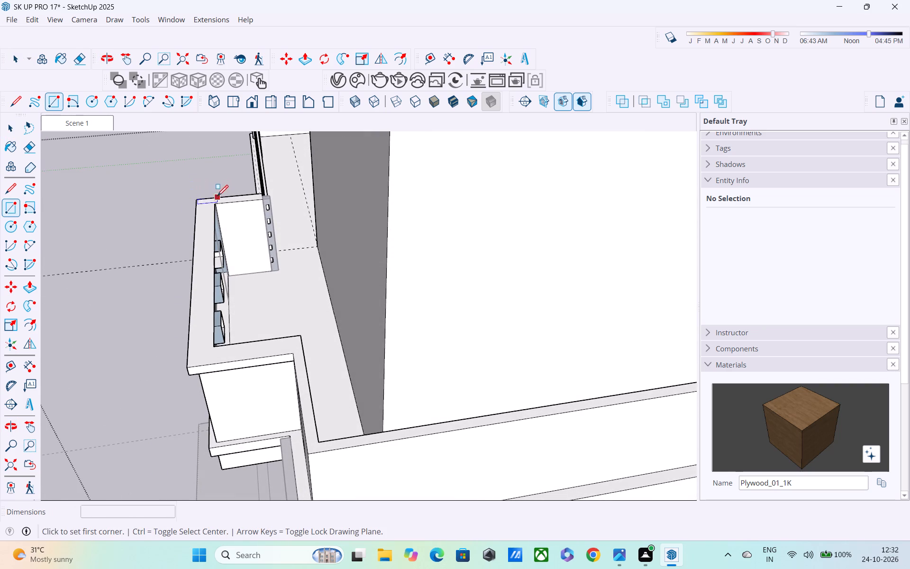
left_click(215, 202)
middle_click_drag(247, 328, 192, 314)
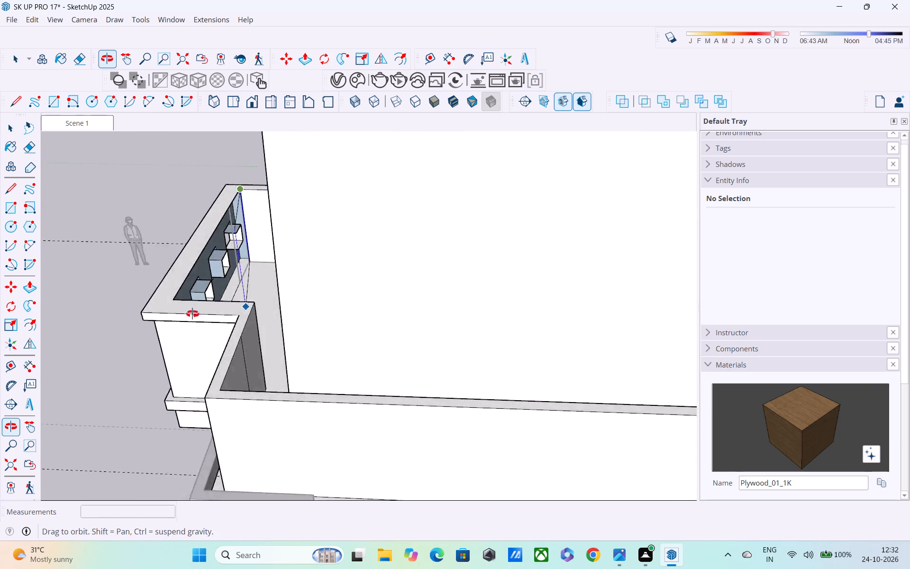
middle_click_drag(192, 314, 205, 398)
scroll(221, 375, "up", 4)
middle_click_drag(222, 372, 226, 395)
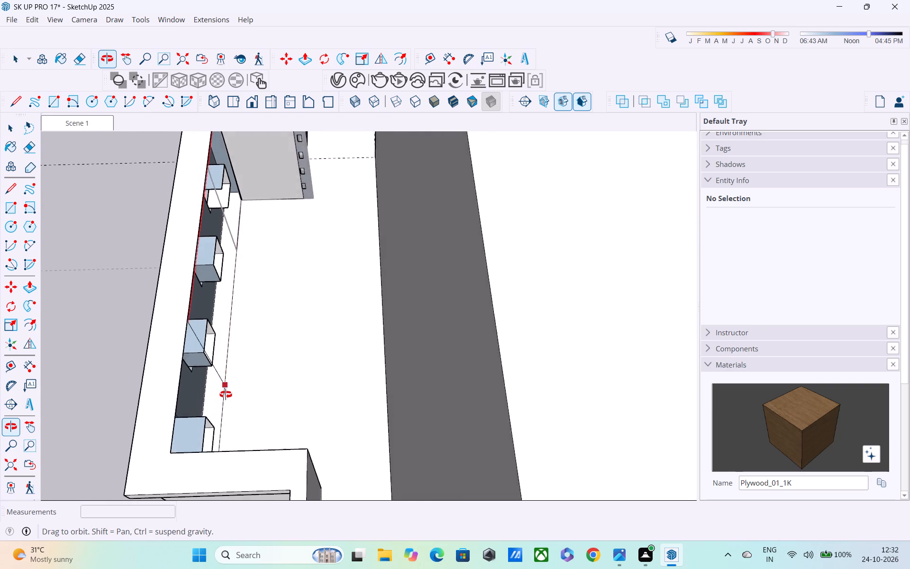
middle_click_drag(226, 395, 247, 318)
middle_click_drag(248, 318, 240, 442)
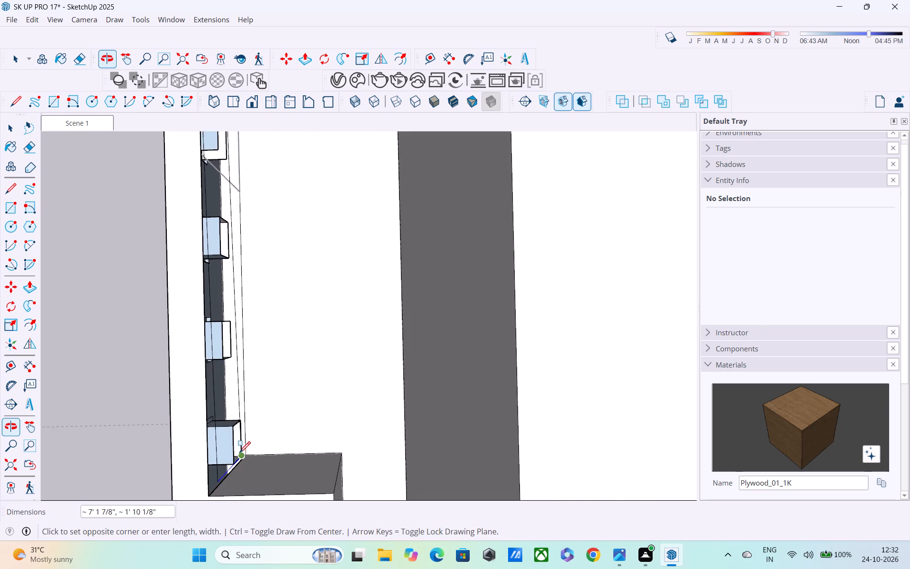
left_click(209, 496)
middle_click_drag(215, 471, 230, 349)
middle_click_drag(243, 445, 225, 472)
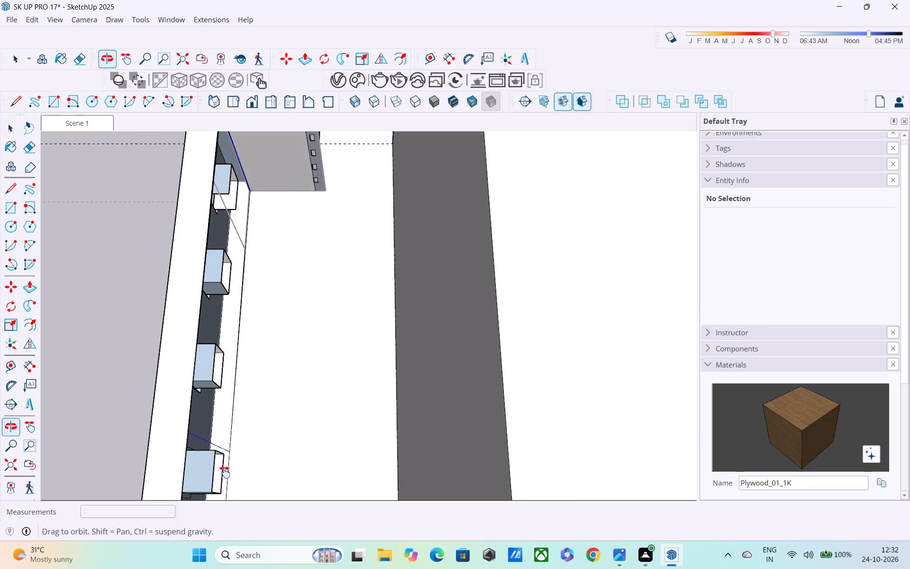
middle_click_drag(225, 472, 239, 359)
middle_click_drag(250, 339, 235, 464)
scroll(237, 439, "up", 1)
scroll(267, 386, "up", 3)
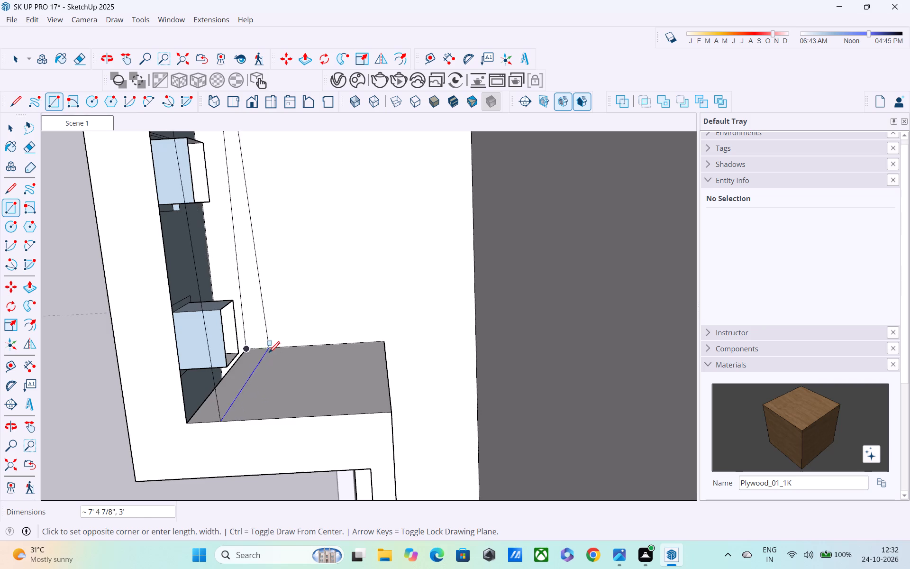
left_click(246, 352)
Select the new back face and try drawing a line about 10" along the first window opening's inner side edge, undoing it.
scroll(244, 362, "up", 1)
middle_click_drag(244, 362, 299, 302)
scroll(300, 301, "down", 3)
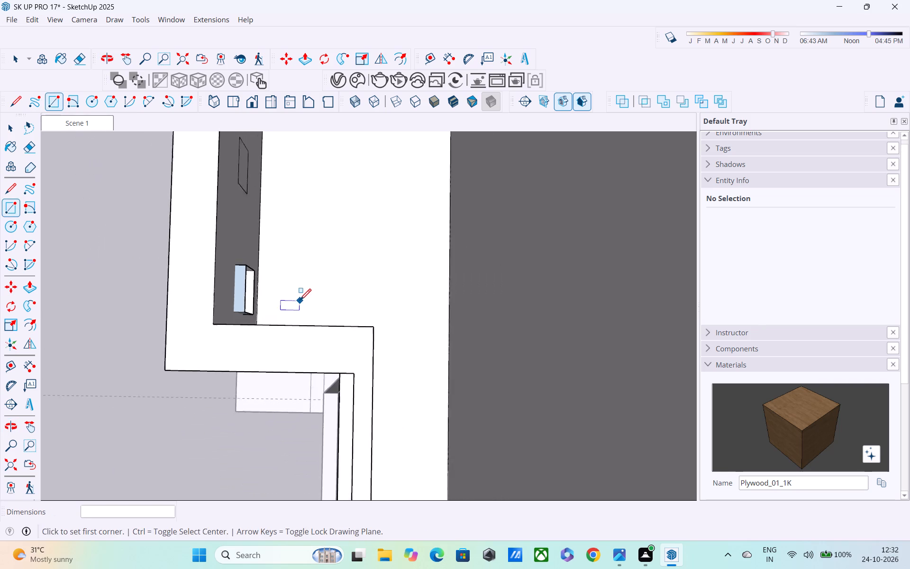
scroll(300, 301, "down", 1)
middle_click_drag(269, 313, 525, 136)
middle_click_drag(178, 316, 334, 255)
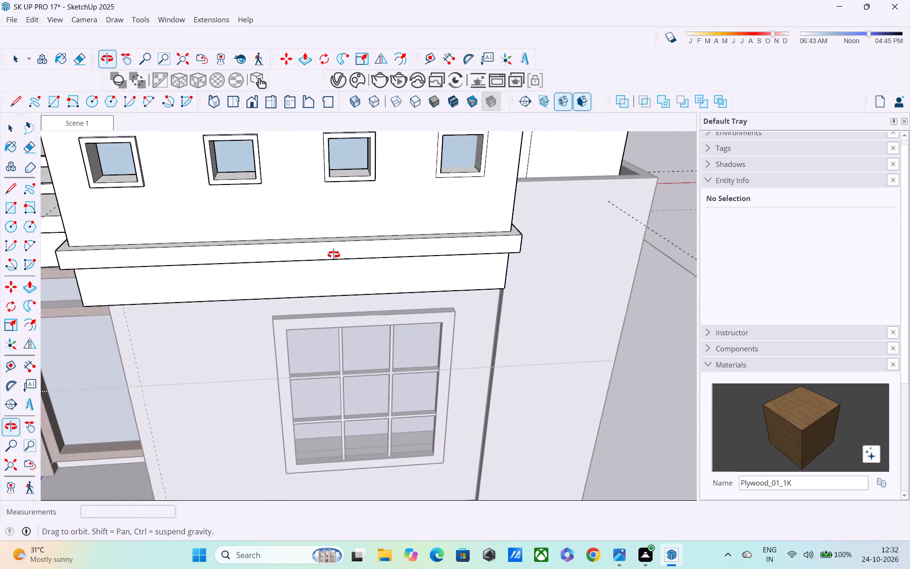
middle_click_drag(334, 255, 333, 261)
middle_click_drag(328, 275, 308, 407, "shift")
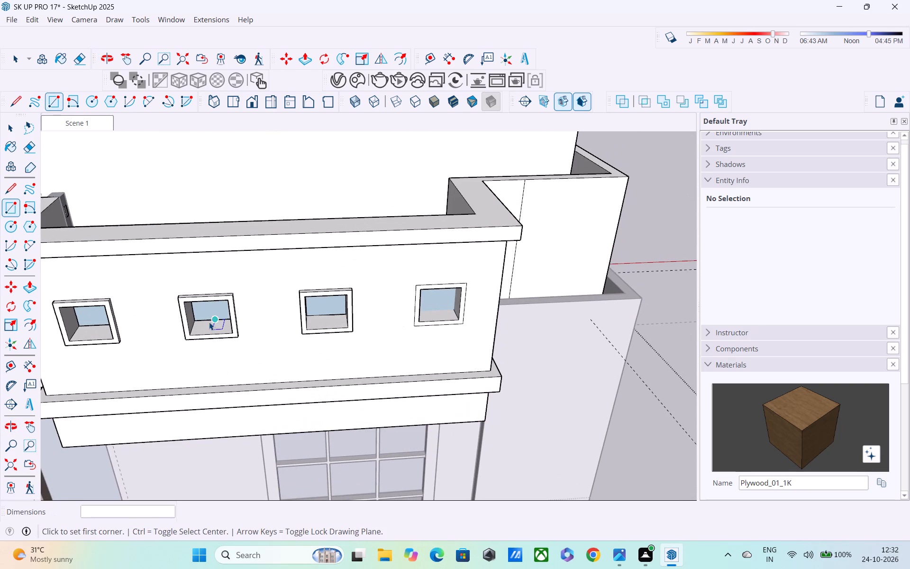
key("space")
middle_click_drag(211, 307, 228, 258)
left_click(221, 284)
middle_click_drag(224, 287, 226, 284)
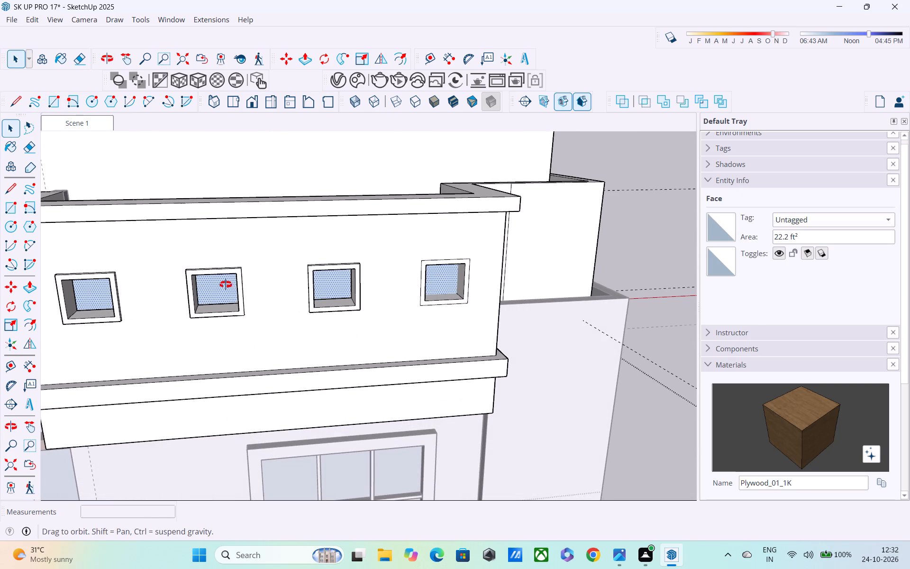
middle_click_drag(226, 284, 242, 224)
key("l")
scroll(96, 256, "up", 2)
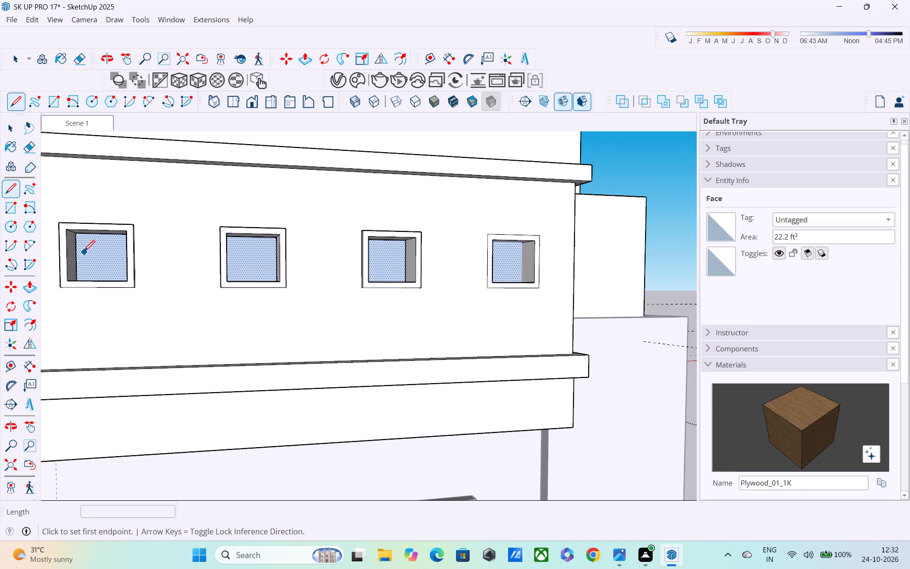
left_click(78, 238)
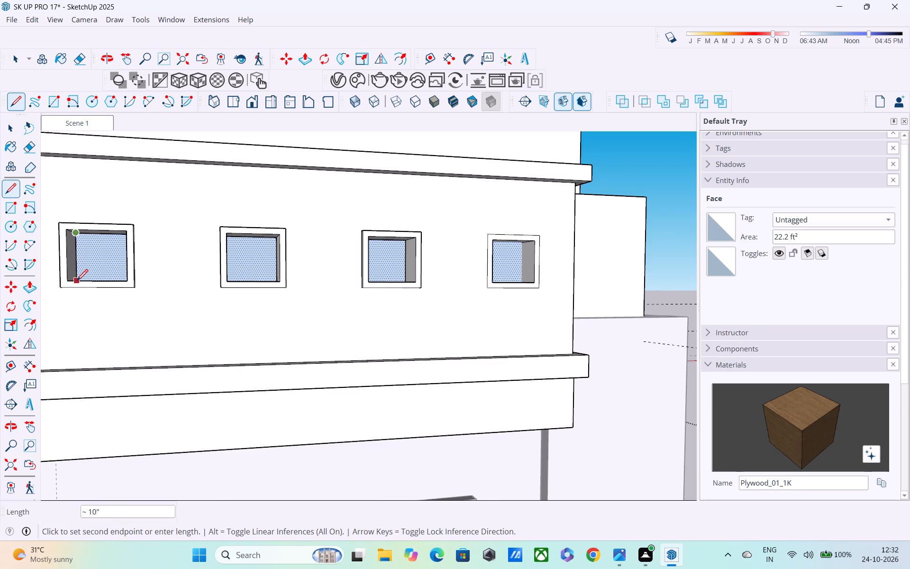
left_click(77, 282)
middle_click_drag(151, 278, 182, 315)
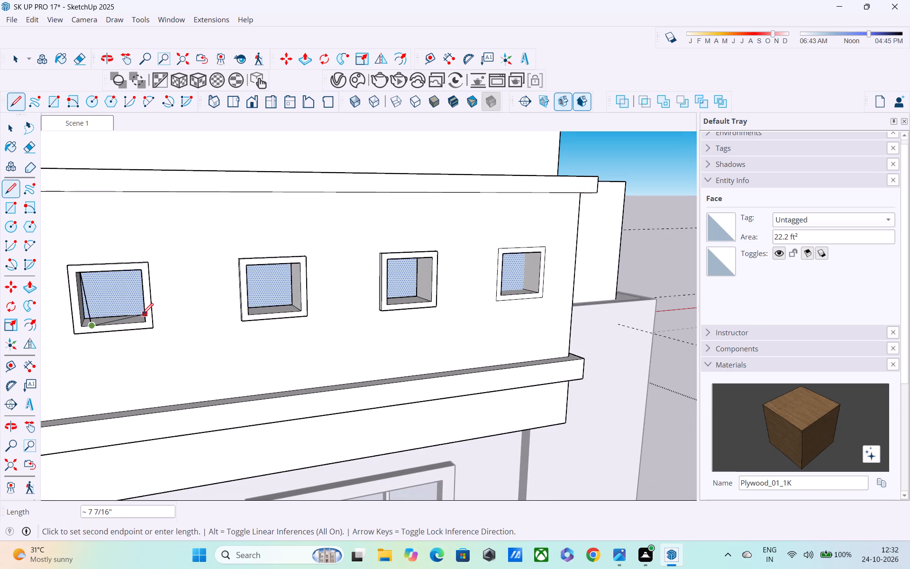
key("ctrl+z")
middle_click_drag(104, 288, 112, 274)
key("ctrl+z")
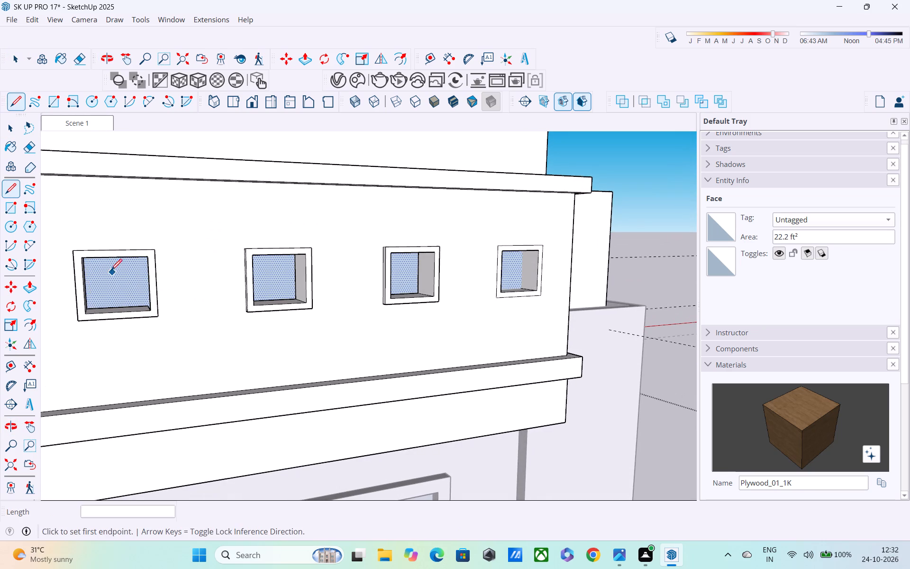
Draw a line about 8 11/16" long along the upper inner edge of the first window opening, on the selected back face.
middle_click_drag(111, 271, 92, 169)
scroll(105, 189, "up", 3)
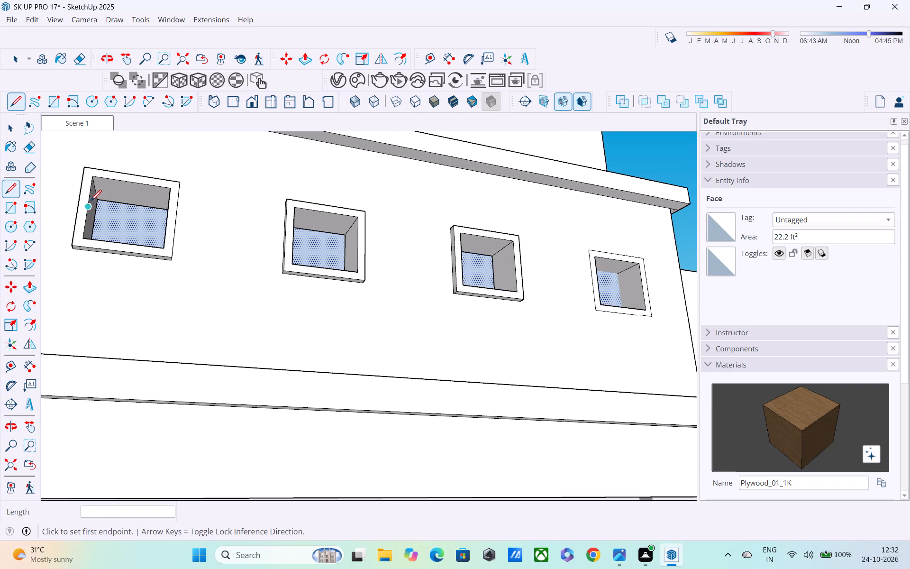
left_click(97, 199)
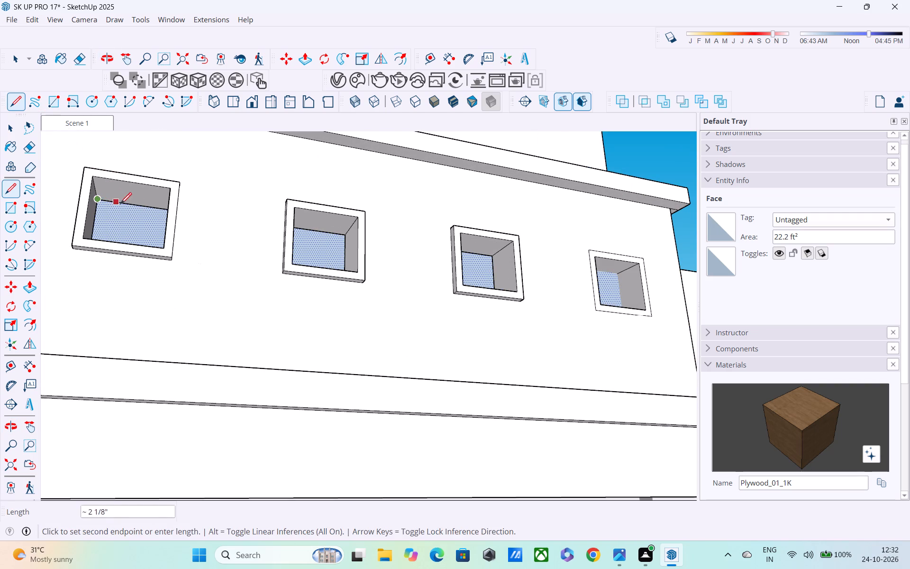
middle_click_drag(155, 209, 207, 221)
scroll(205, 195, "up", 3)
middle_click_drag(210, 197, 287, 201)
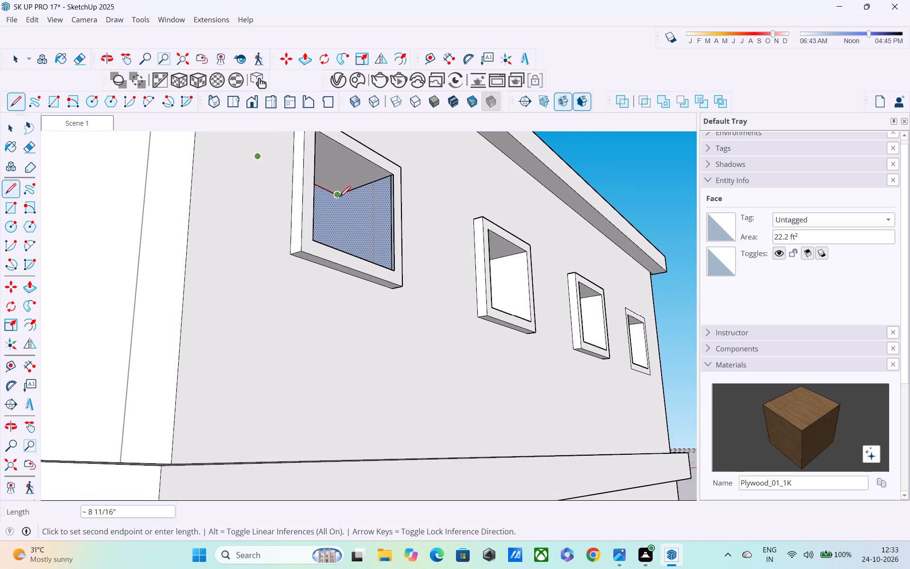
left_click(336, 197)
Draw a line about 7 15/16" long up the first window opening's inner side edge, from bottom corner to top corner.
middle_click_drag(361, 212, 290, 262)
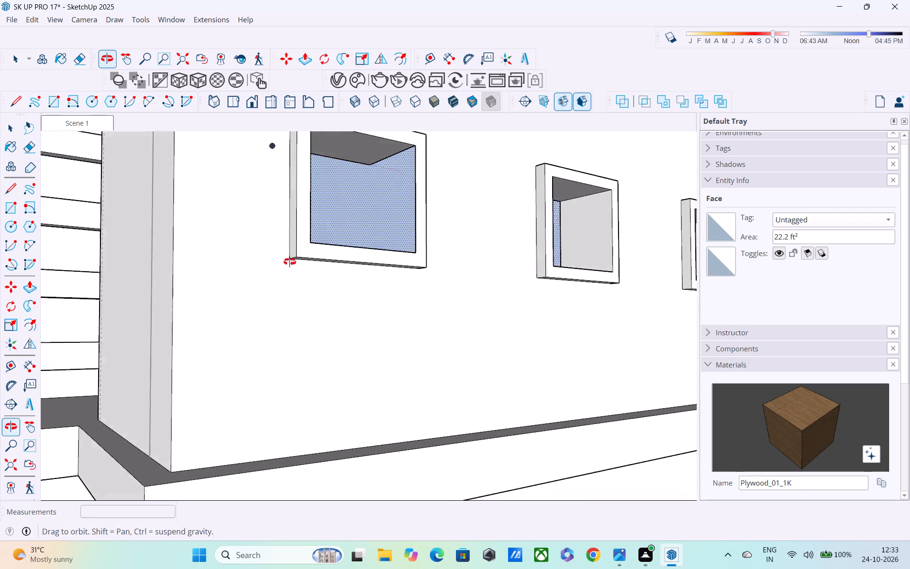
middle_click_drag(290, 262, 245, 278)
middle_click_drag(373, 200, 290, 219)
scroll(337, 219, "up", 3)
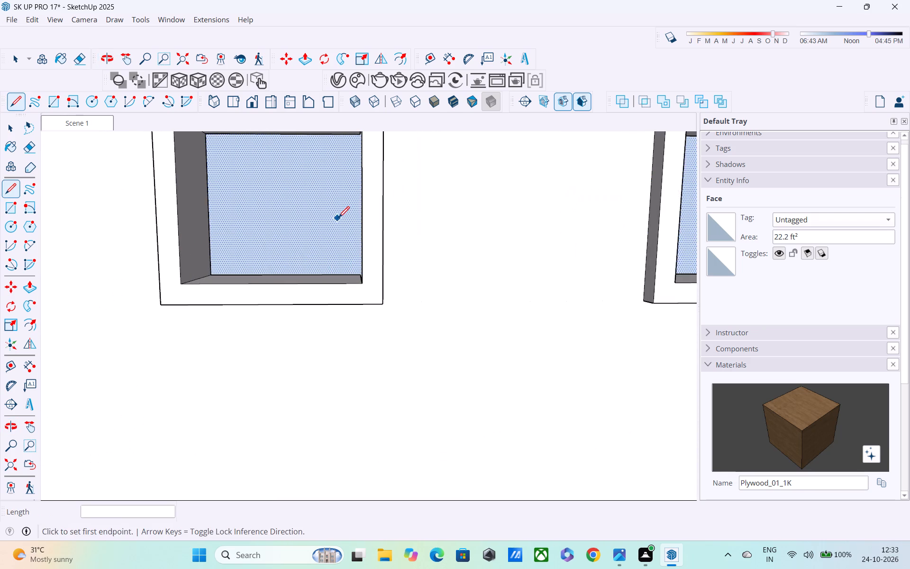
middle_click_drag(342, 219, 398, 229)
scroll(428, 269, "up", 2)
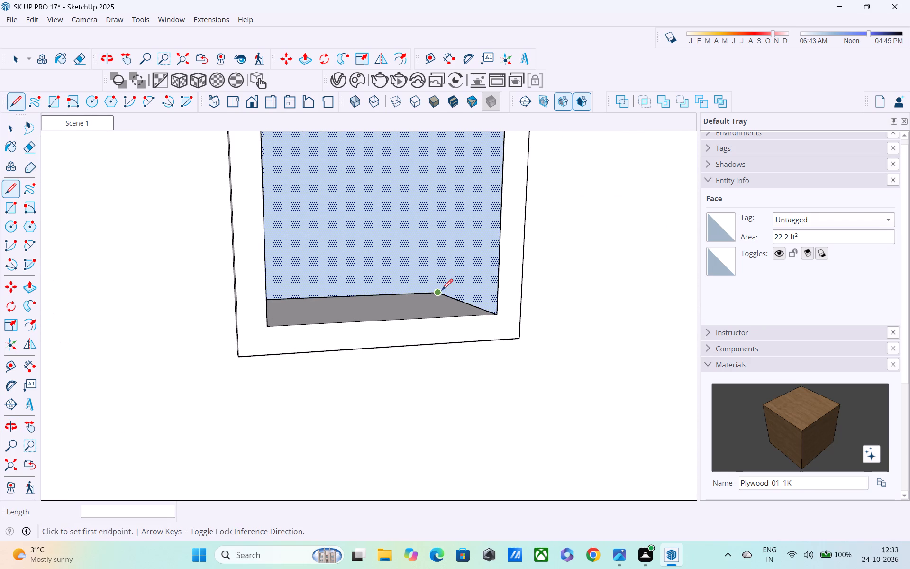
left_click(441, 292)
middle_click_drag(434, 202, 430, 296, "shift")
middle_click_drag(430, 247, 408, 184)
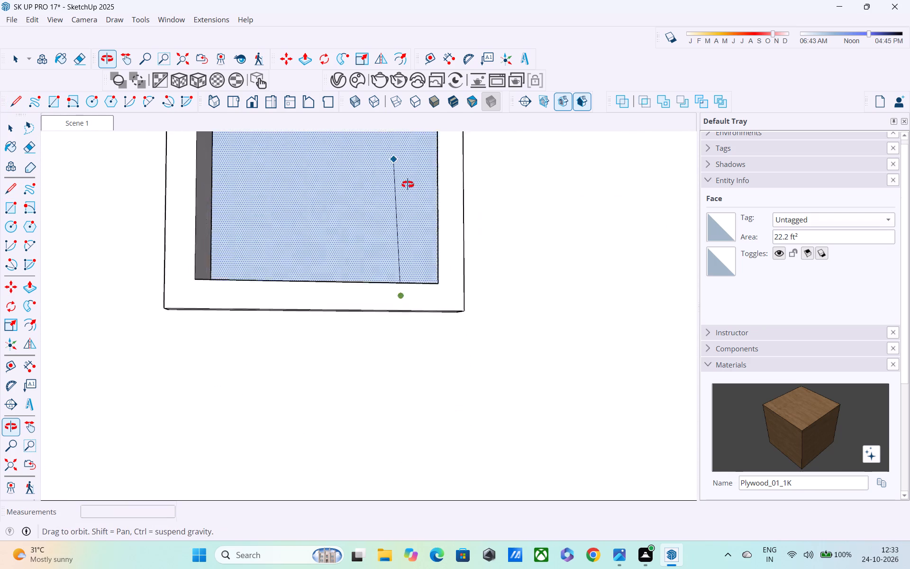
middle_click_drag(408, 184, 420, 335)
left_click(410, 264)
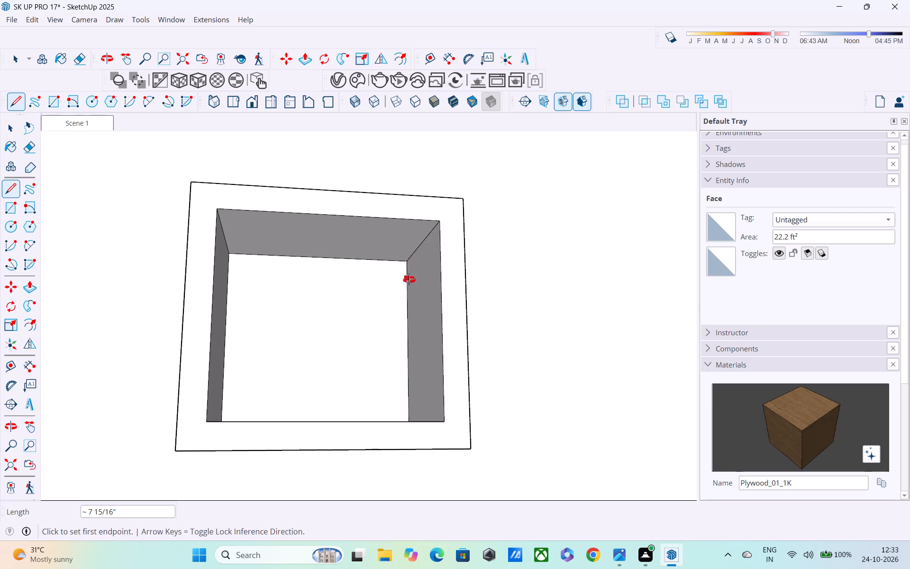
Draw a line about 8 11/16" long along the upper inner edge of the second window opening, splitting the back face there.
middle_click_drag(409, 280, 383, 284)
scroll(378, 284, "down", 5)
middle_click_drag(378, 293, 167, 307, "shift")
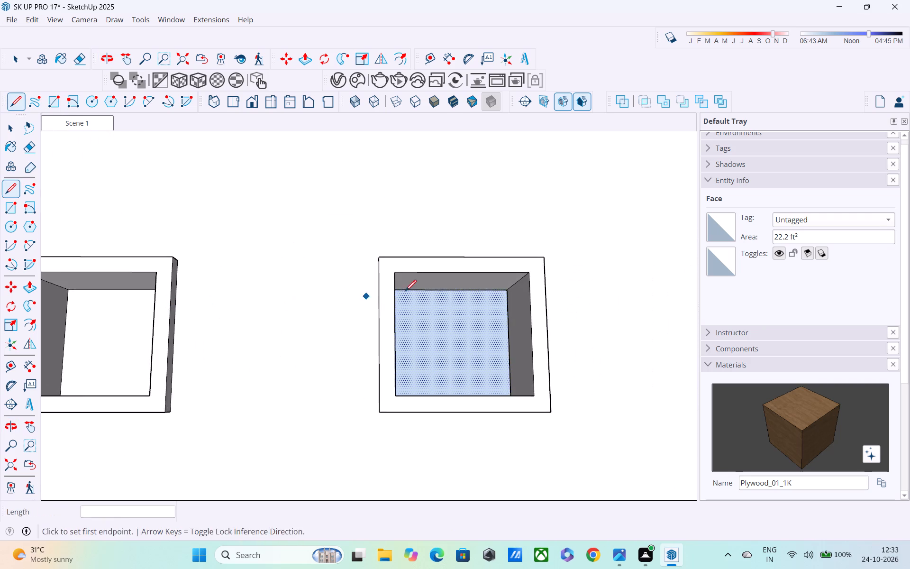
middle_click_drag(405, 292, 300, 284)
left_click(265, 287)
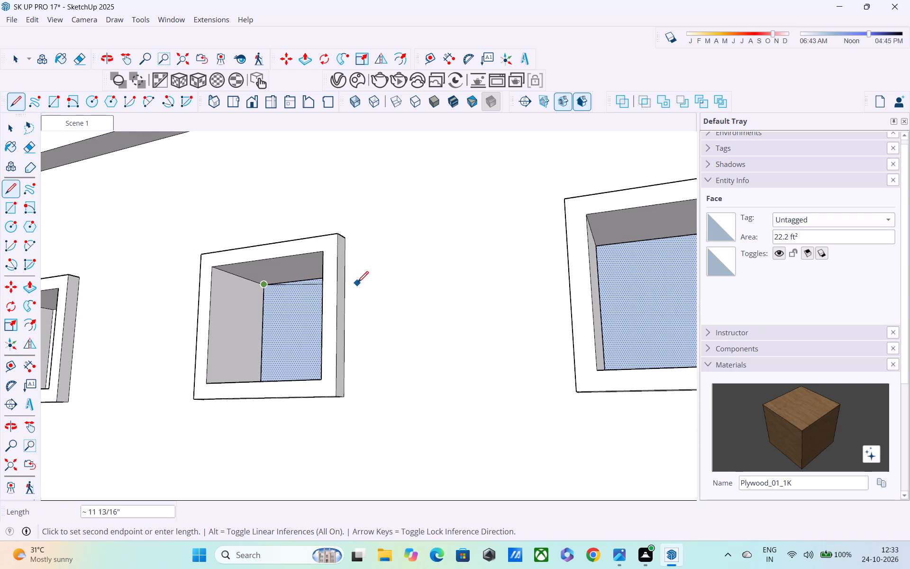
middle_click_drag(357, 284, 504, 274)
scroll(319, 276, "up", 1)
middle_click_drag(319, 276, 325, 274)
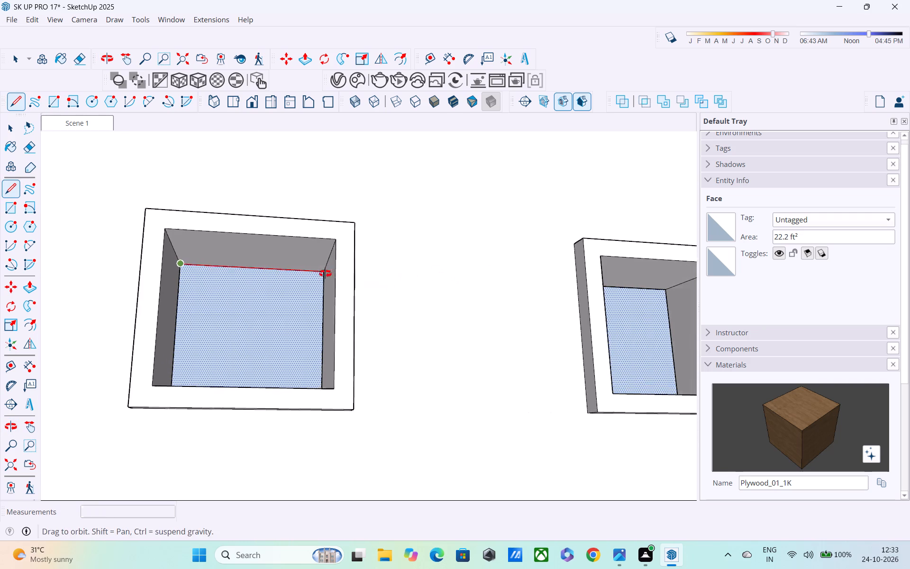
middle_click_drag(325, 274, 405, 255)
scroll(343, 266, "up", 3)
left_click(325, 270)
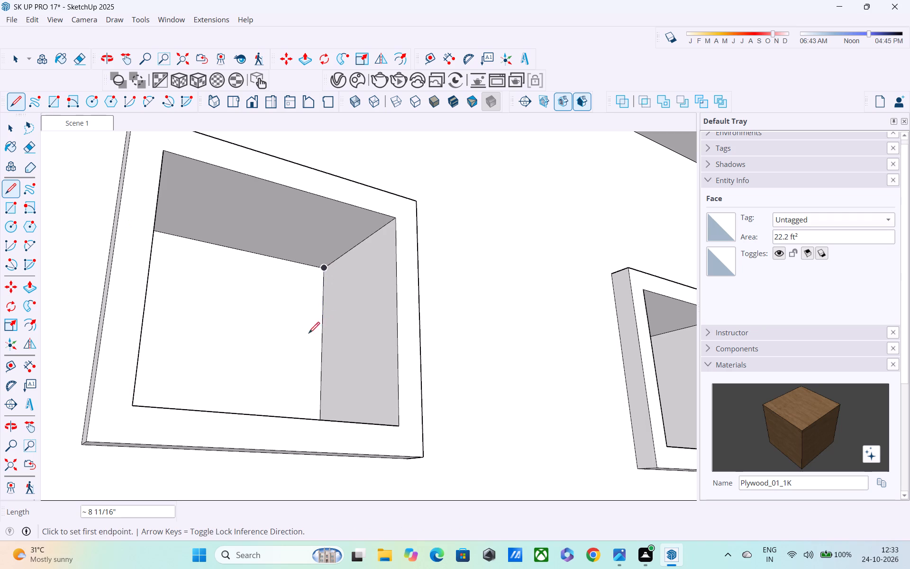
Draw a line about 8 11/16" long along the upper inner edge of the third window opening, splitting the back face there.
middle_click_drag(242, 344, 221, 347)
scroll(220, 348, "up", 1)
middle_click_drag(294, 346, 93, 344, "shift")
middle_click_drag(546, 294, 343, 312)
left_click(500, 284)
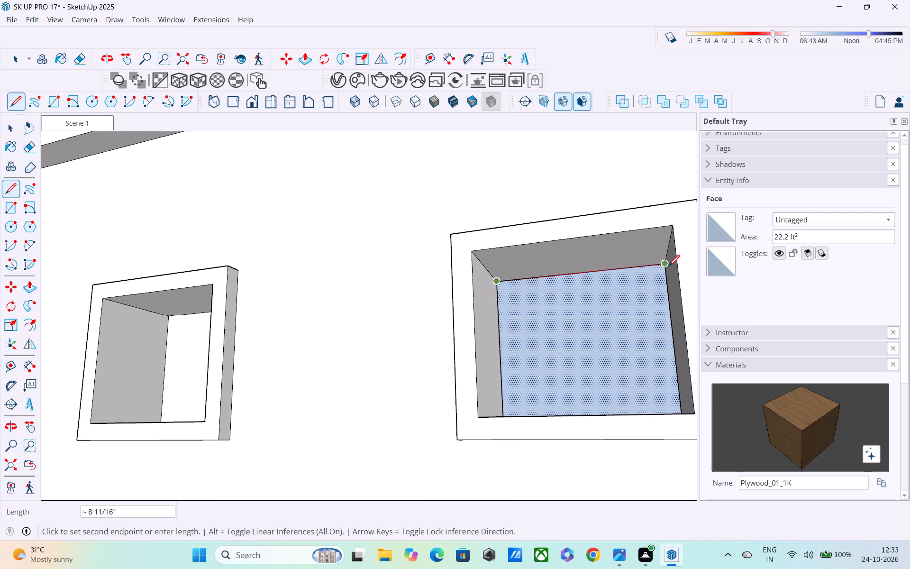
left_click(669, 267)
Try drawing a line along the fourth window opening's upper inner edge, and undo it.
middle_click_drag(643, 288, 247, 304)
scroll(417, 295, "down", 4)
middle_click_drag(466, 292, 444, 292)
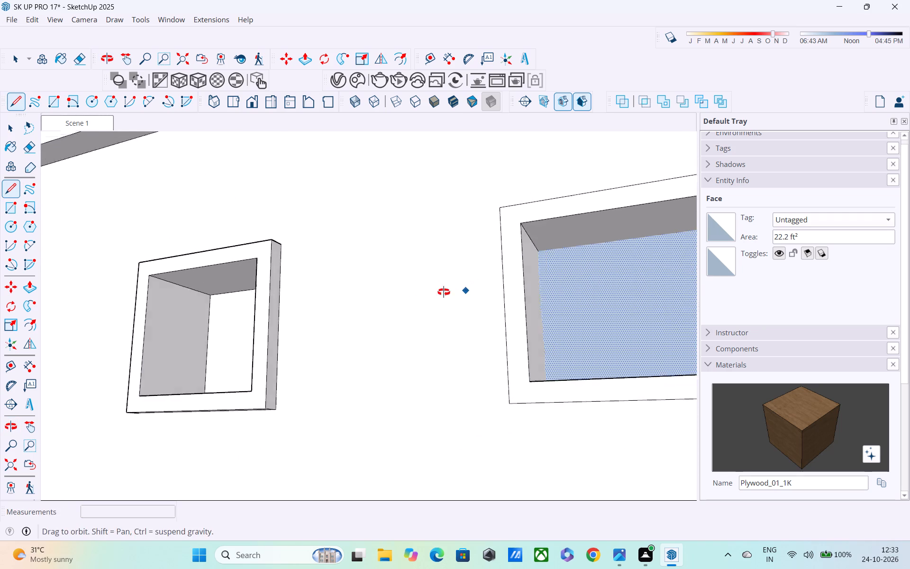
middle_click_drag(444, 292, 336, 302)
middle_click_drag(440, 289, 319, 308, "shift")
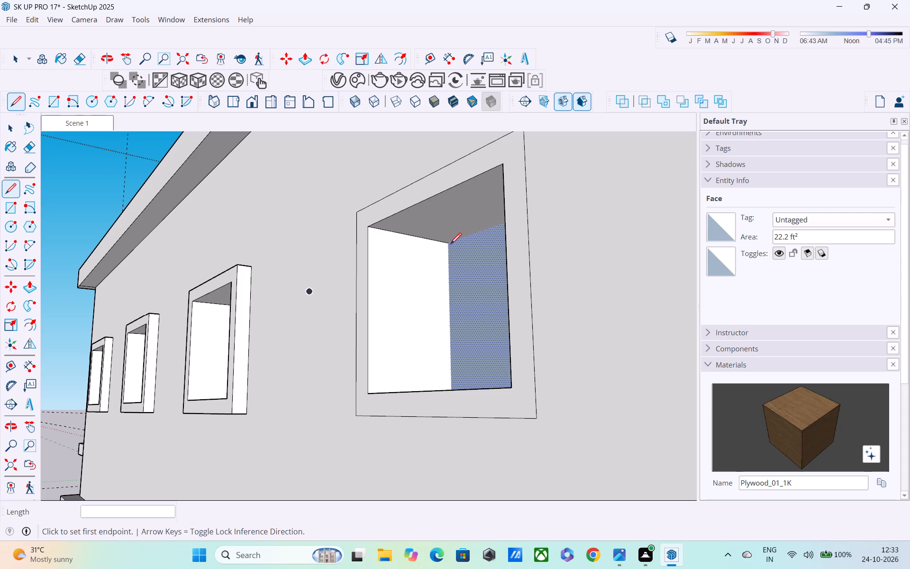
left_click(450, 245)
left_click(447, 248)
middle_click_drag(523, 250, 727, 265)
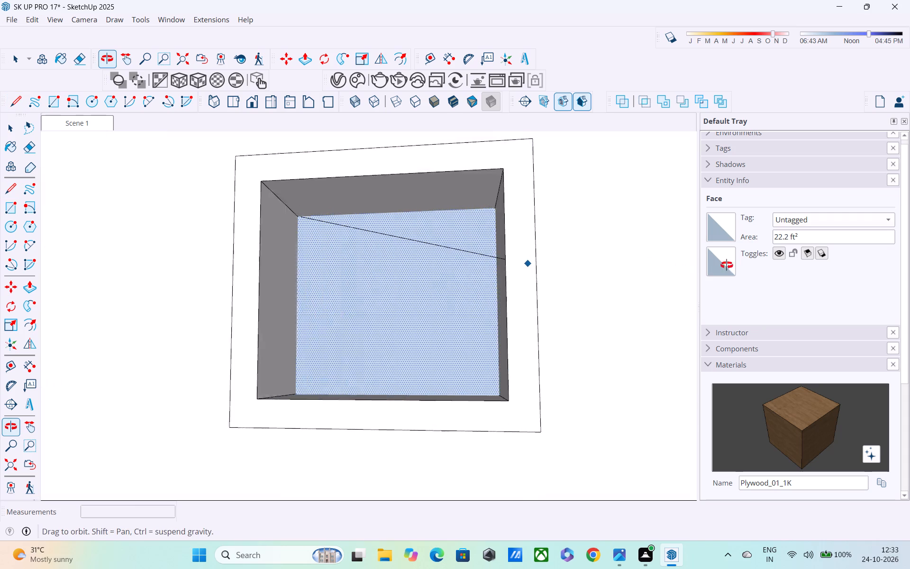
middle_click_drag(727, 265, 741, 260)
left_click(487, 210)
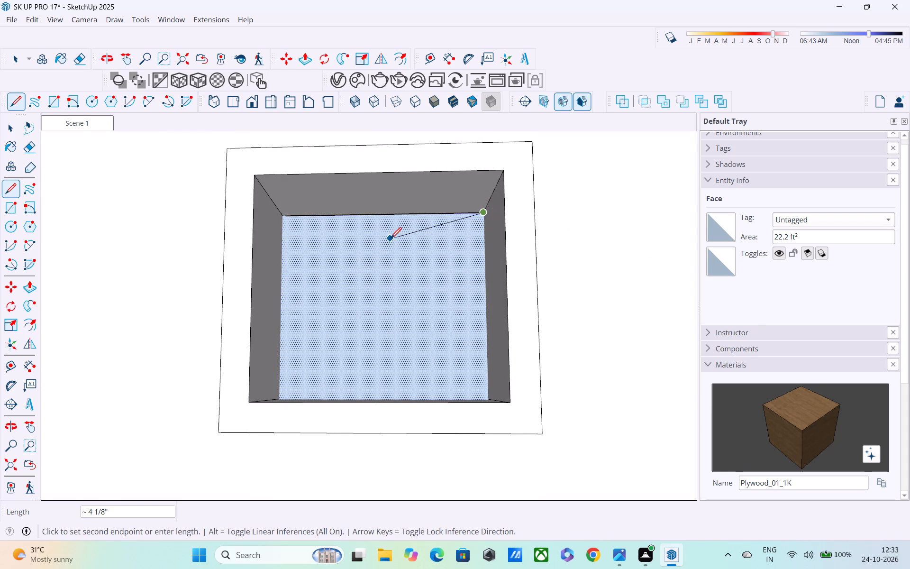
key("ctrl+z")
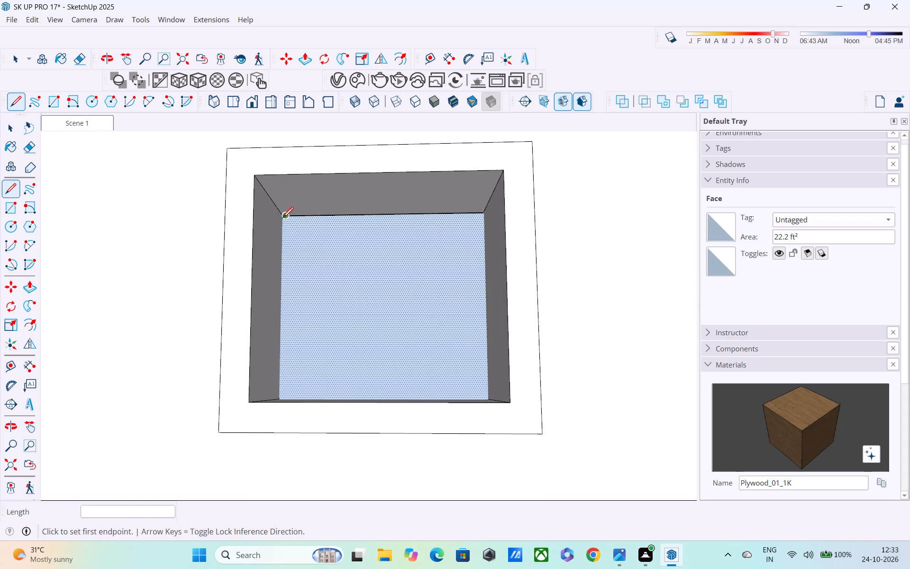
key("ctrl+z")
Trace all four inner edges of the fourth window opening on the back face, about 8 11/16" by 7 15/16".
scroll(289, 225, "up", 3)
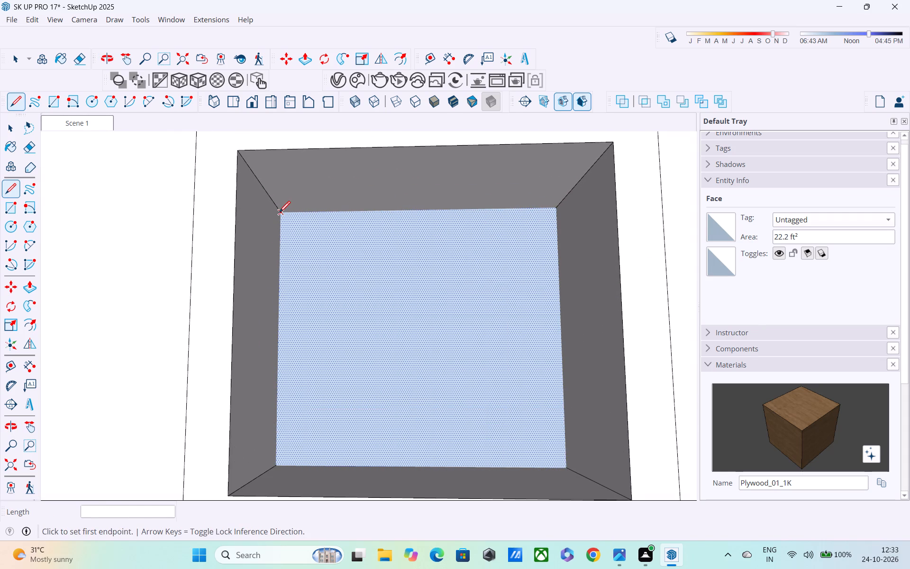
left_click(279, 213)
left_click(559, 206)
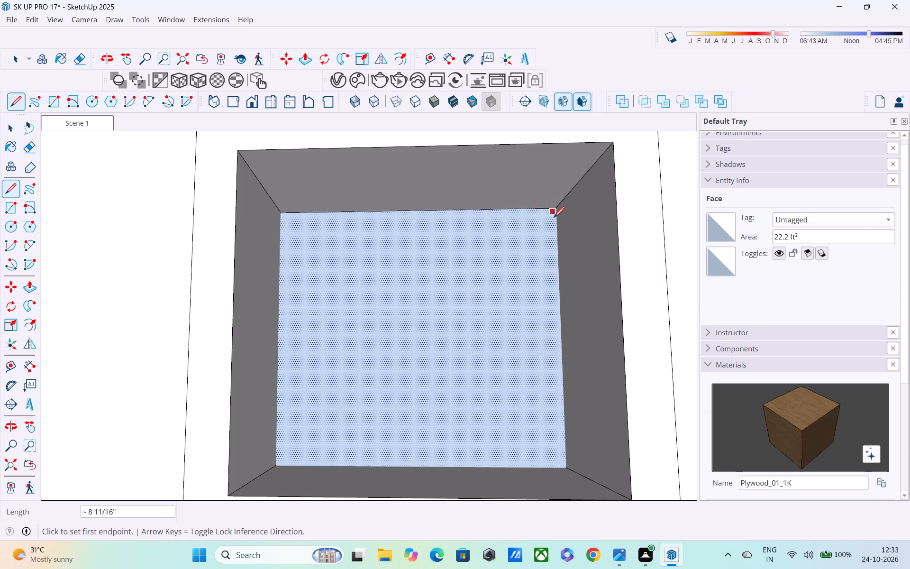
left_click(566, 470)
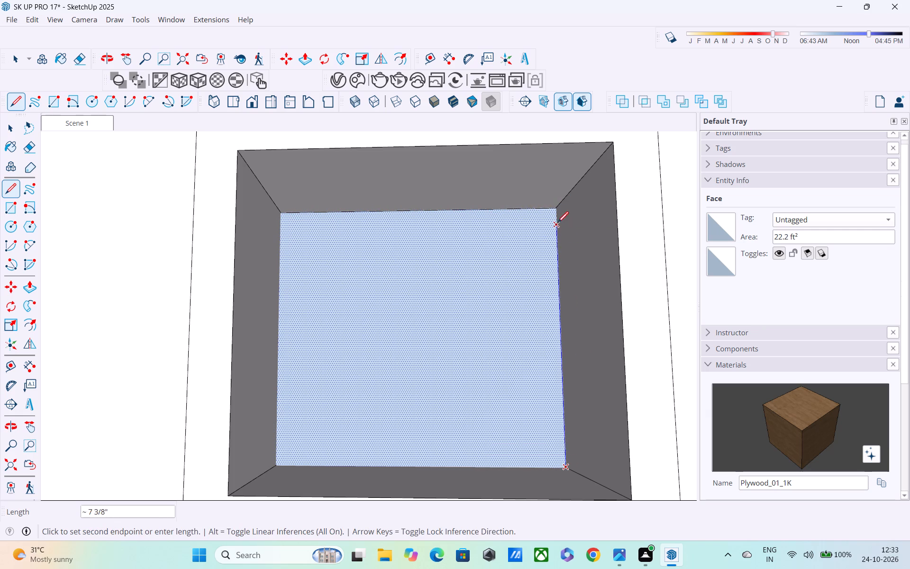
left_click(556, 210)
left_click(571, 468)
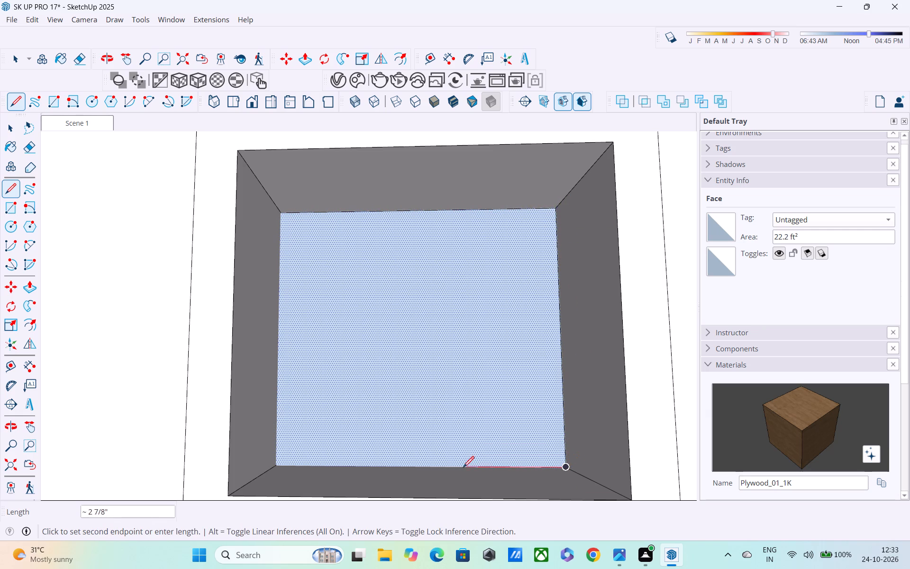
left_click(275, 466)
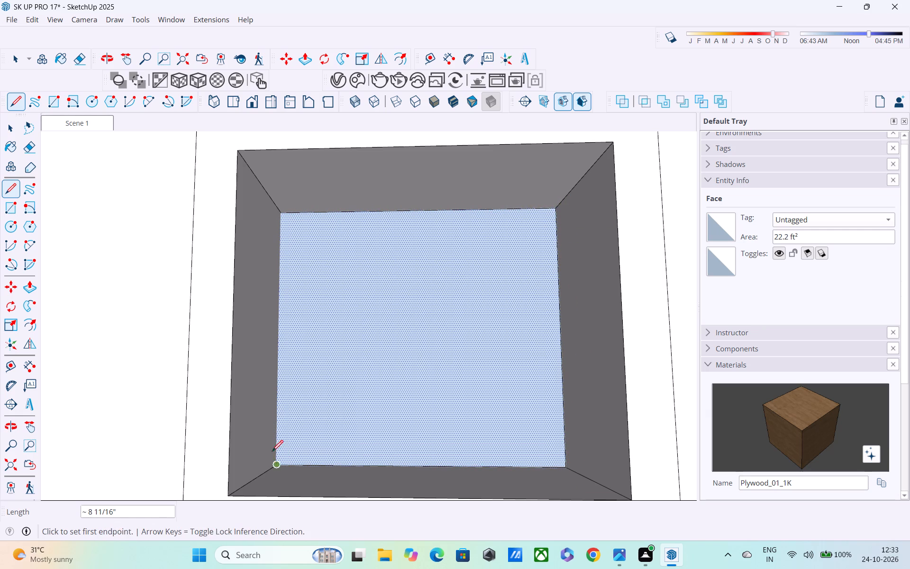
left_click(280, 215)
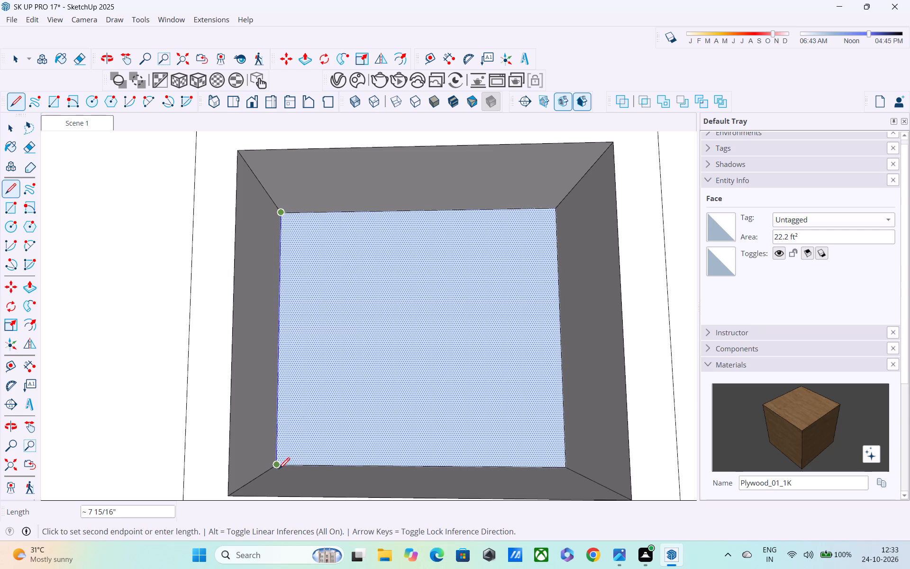
left_click(279, 470)
Inspect the fourth window opening's traced face and the row of openings from several sides of the parapet.
scroll(321, 447, "down", 3)
middle_click_drag(321, 447, 291, 550)
scroll(319, 488, "down", 2)
scroll(319, 488, "up", 1)
scroll(320, 488, "down", 1)
scroll(322, 486, "up", 1)
scroll(323, 486, "down", 1)
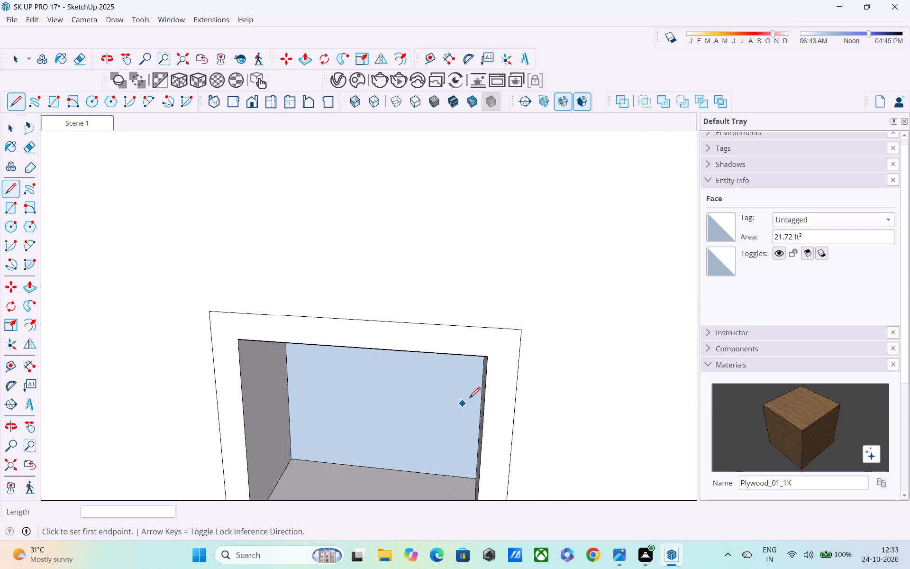
middle_click_drag(469, 399, 302, 544)
scroll(295, 512, "down", 4)
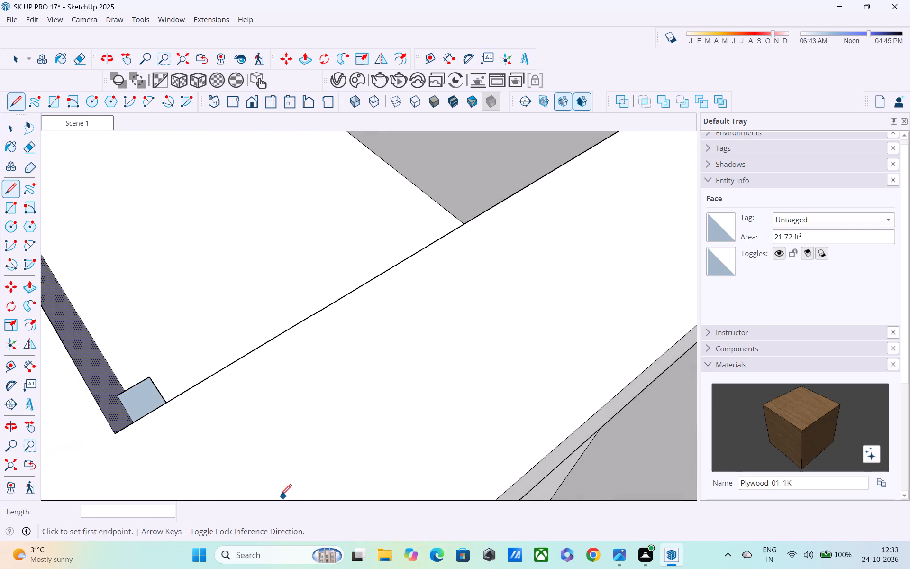
middle_click_drag(268, 493, 320, 359)
scroll(320, 363, "down", 4)
middle_click_drag(322, 382, 440, 271)
scroll(445, 291, "down", 4)
middle_click_drag(429, 362, 546, 270, "shift")
middle_click_drag(392, 364, 440, 364)
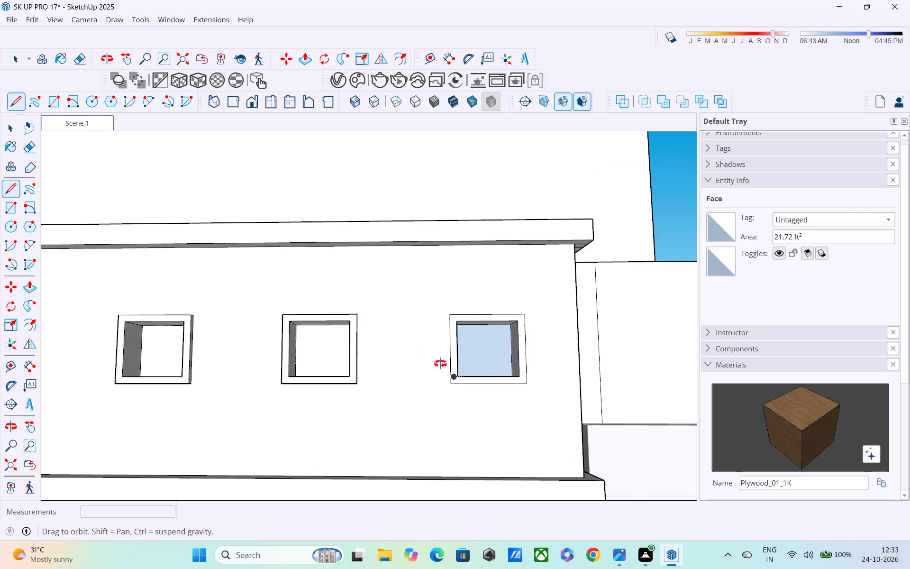
middle_click_drag(440, 364, 535, 361)
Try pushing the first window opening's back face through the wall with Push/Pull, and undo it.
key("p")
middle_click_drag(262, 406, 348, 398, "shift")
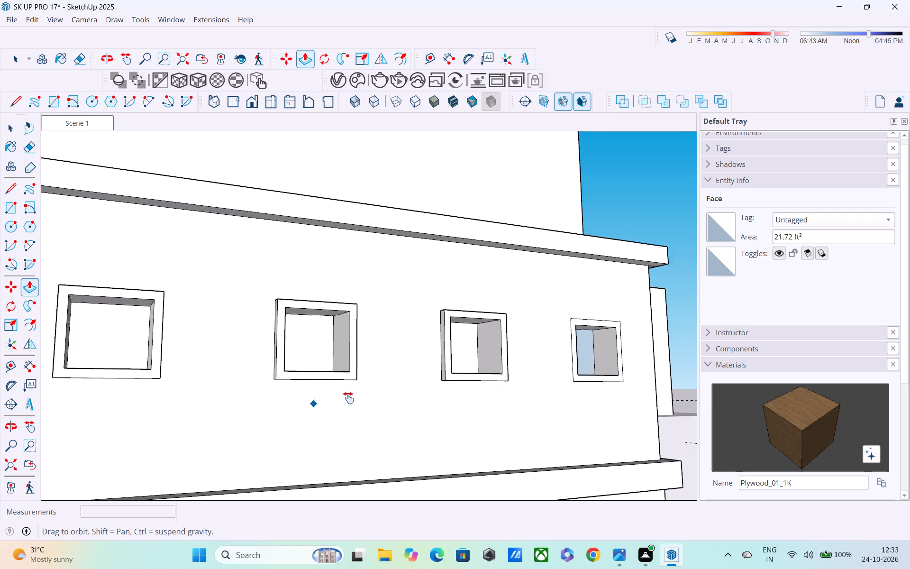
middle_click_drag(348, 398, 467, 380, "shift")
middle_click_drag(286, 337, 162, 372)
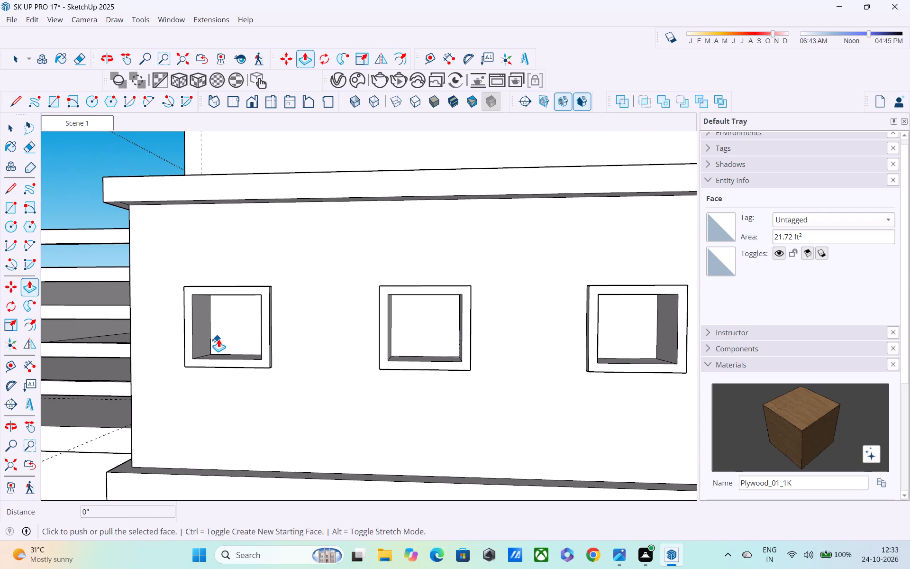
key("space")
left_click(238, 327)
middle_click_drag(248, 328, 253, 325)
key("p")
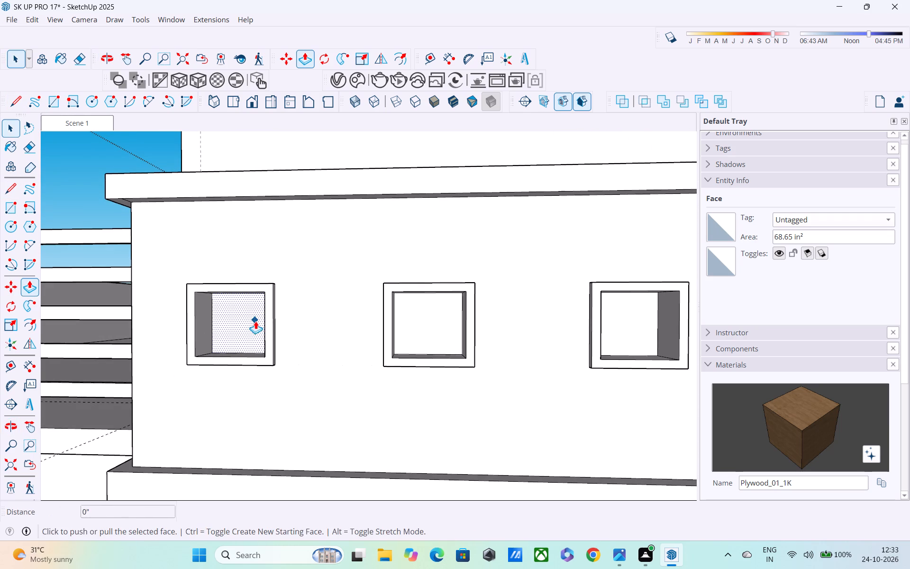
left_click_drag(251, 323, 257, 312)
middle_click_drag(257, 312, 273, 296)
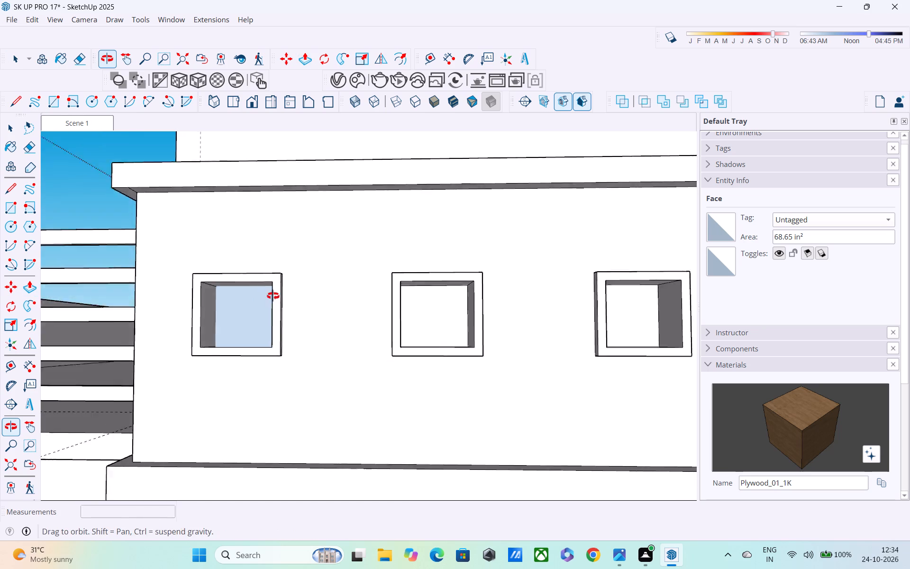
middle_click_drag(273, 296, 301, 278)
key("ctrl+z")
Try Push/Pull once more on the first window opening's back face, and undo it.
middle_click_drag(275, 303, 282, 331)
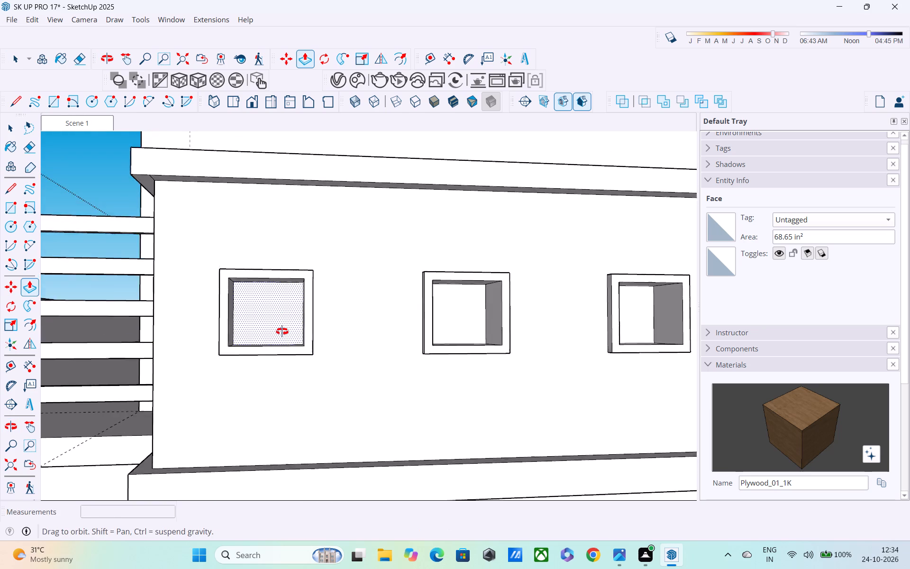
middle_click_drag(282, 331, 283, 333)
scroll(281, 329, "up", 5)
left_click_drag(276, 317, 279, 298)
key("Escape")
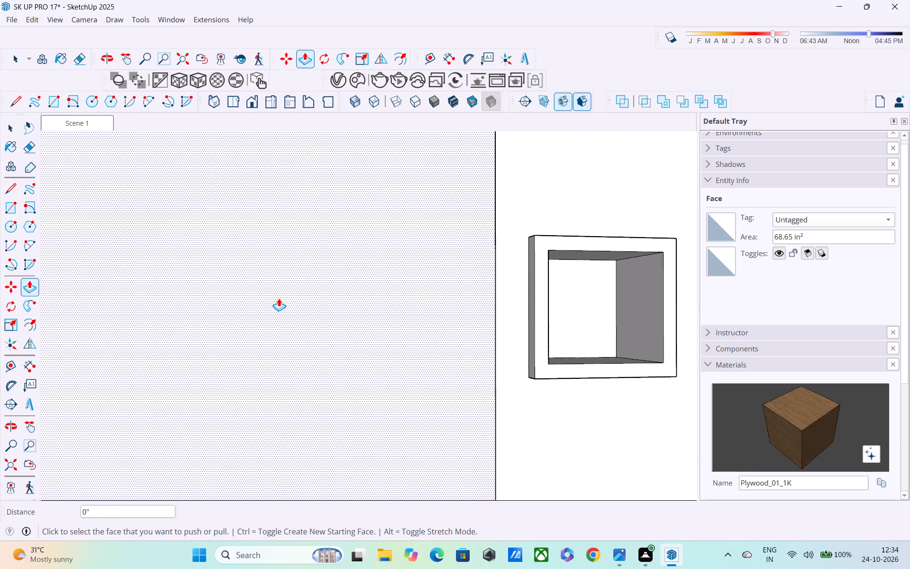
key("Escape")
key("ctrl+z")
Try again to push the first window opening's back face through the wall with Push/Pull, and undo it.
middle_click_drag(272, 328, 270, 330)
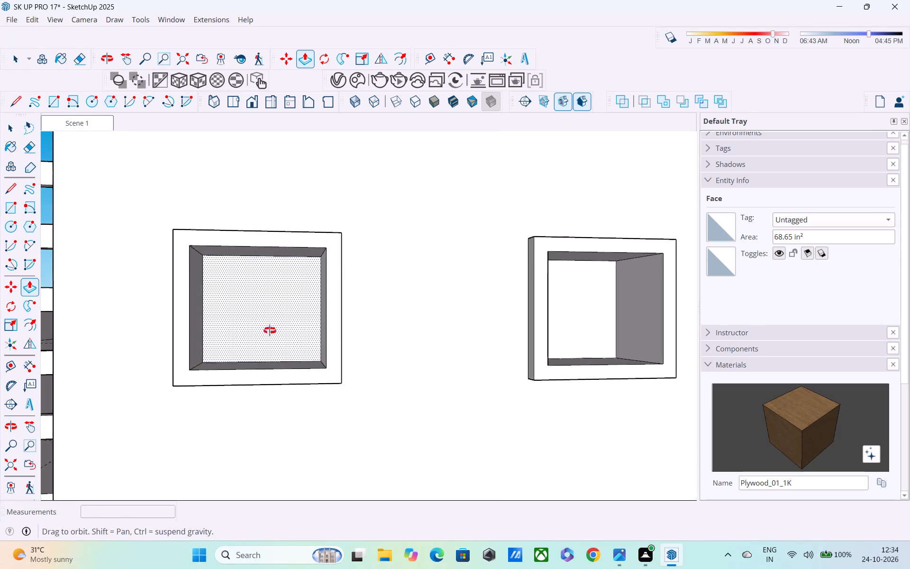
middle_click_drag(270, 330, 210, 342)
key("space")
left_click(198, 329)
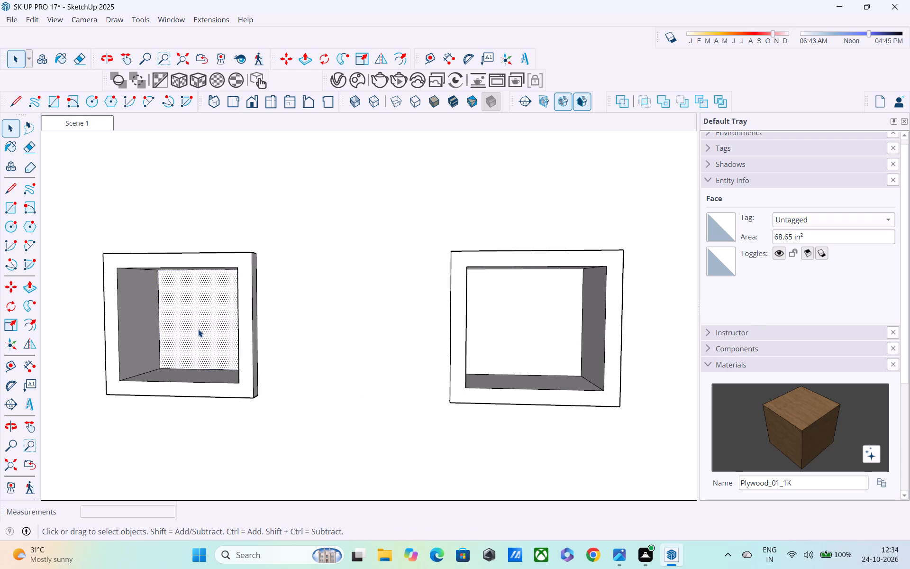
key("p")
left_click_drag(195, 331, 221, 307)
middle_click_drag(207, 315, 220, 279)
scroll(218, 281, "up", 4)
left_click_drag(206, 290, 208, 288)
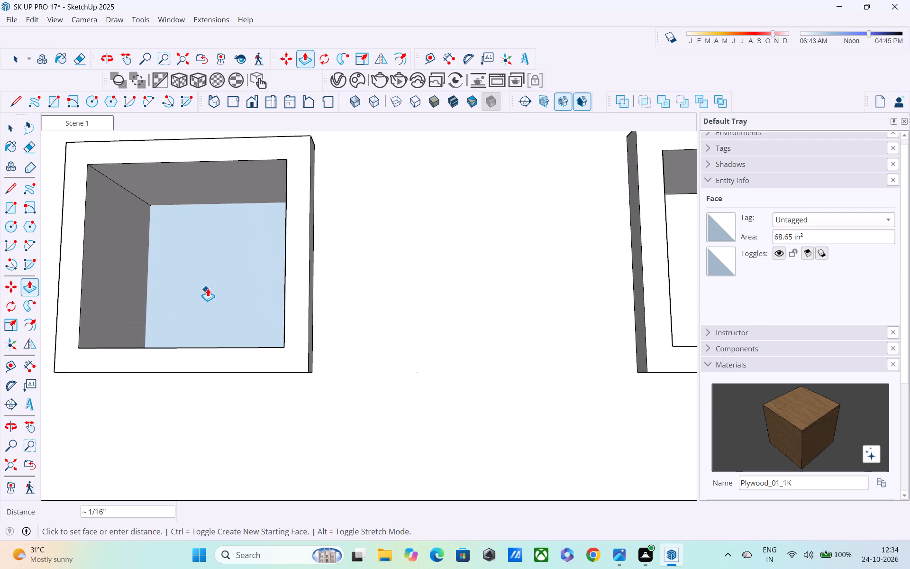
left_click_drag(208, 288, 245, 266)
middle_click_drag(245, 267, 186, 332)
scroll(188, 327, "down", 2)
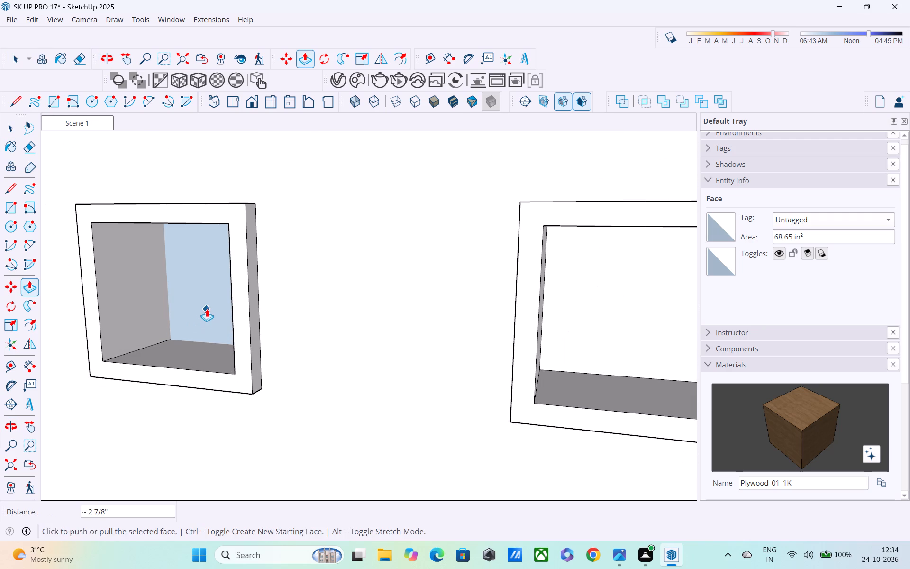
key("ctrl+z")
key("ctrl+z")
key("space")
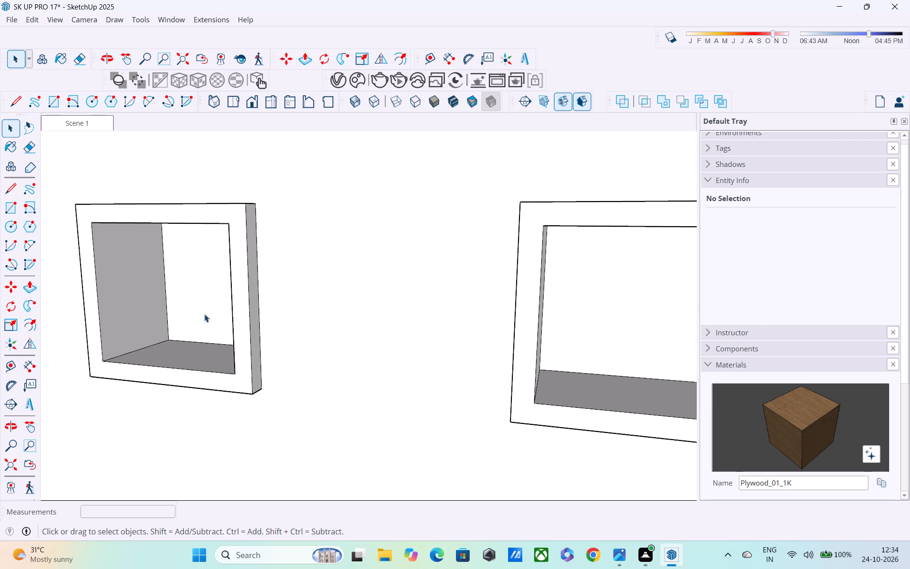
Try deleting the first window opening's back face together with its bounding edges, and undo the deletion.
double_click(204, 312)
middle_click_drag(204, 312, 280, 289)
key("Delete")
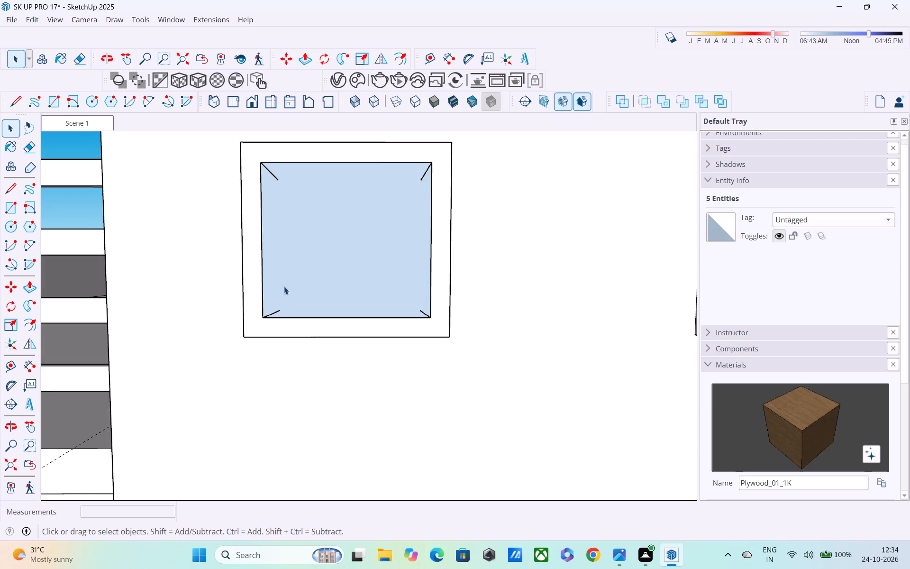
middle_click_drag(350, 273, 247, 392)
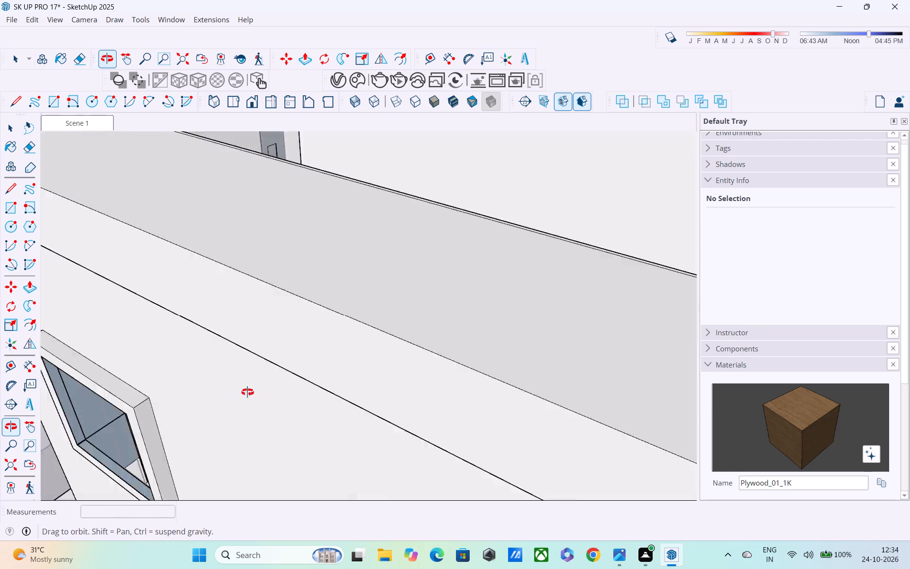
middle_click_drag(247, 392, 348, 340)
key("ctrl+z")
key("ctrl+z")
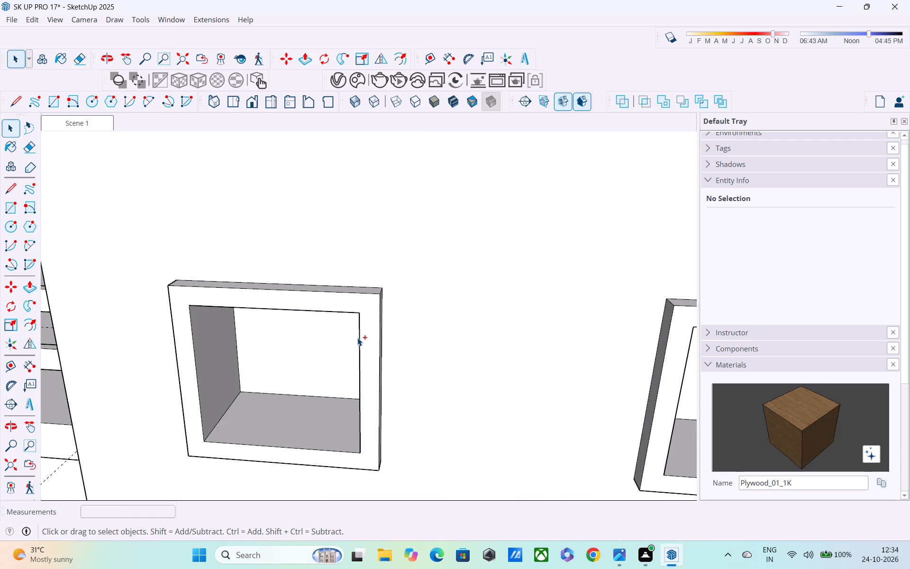
Examine the first window opening's recess and compare it with the other openings along the parapet wall.
middle_click_drag(357, 338, 378, 296)
scroll(358, 300, "up", 3)
middle_click_drag(356, 300, 337, 270)
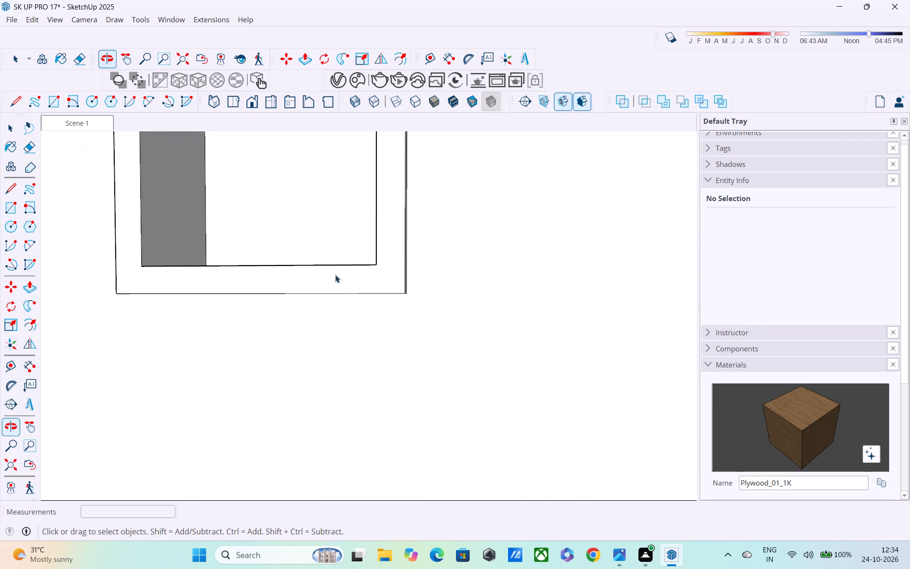
middle_click_drag(346, 284, 369, 337)
scroll(349, 280, "down", 4)
middle_click_drag(349, 282, 345, 410, "shift")
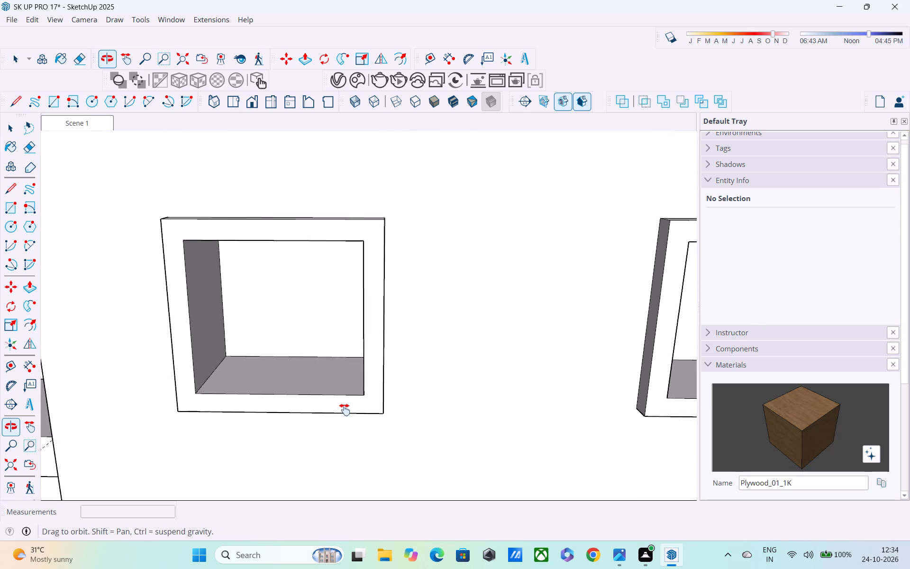
middle_click_drag(345, 410, 332, 391, "shift")
scroll(342, 381, "down", 10)
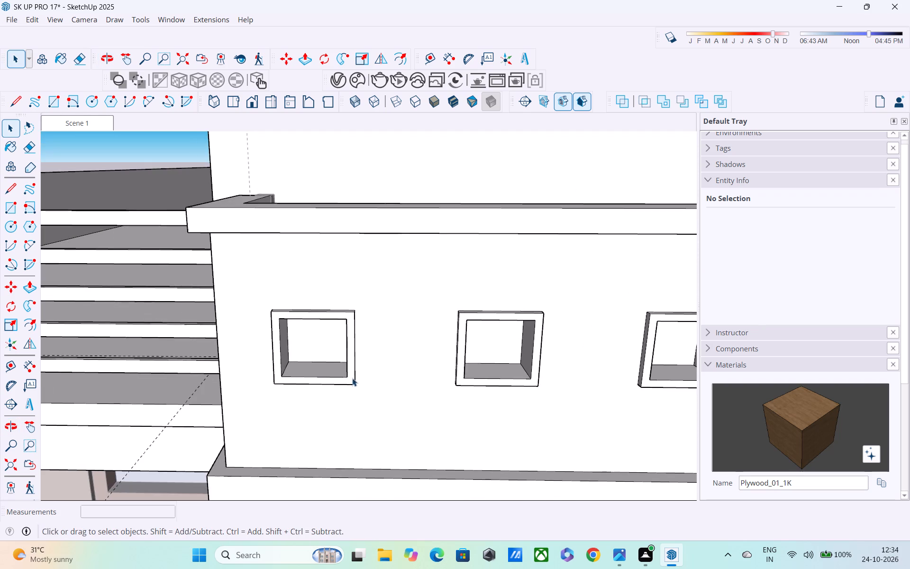
middle_click_drag(353, 387, 327, 398)
scroll(0, 532, "down", 1)
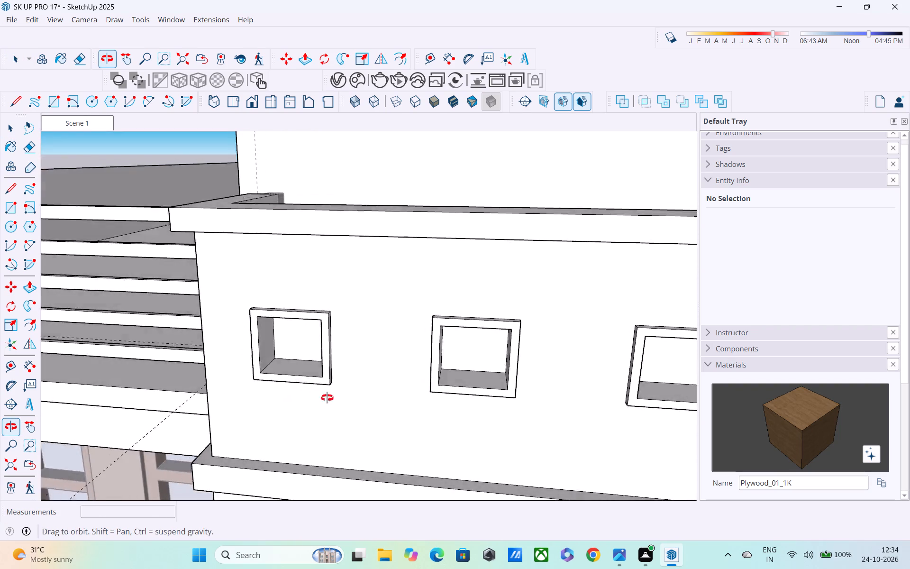
middle_click_drag(327, 398, 352, 340)
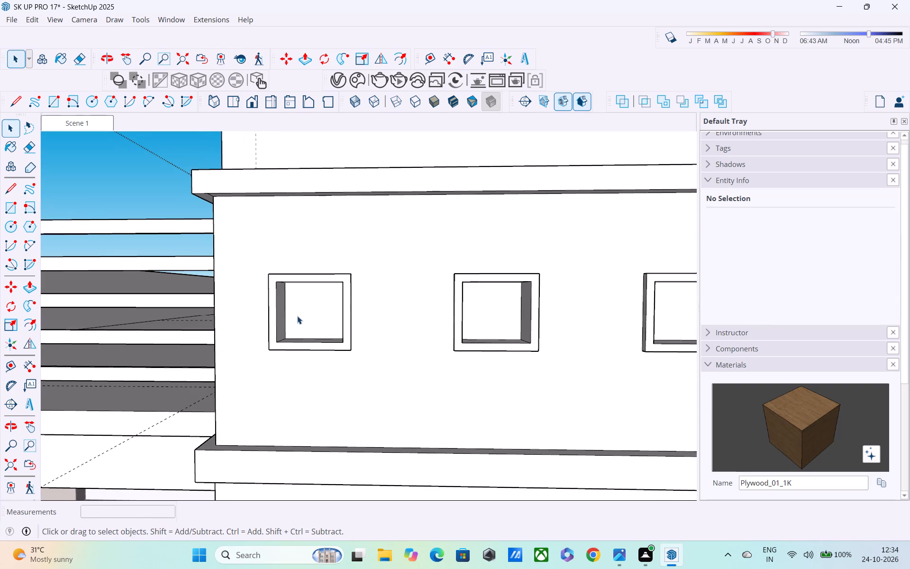
scroll(370, 313, "down", 3)
scroll(495, 303, "down", 1)
middle_click_drag(494, 314, 399, 301)
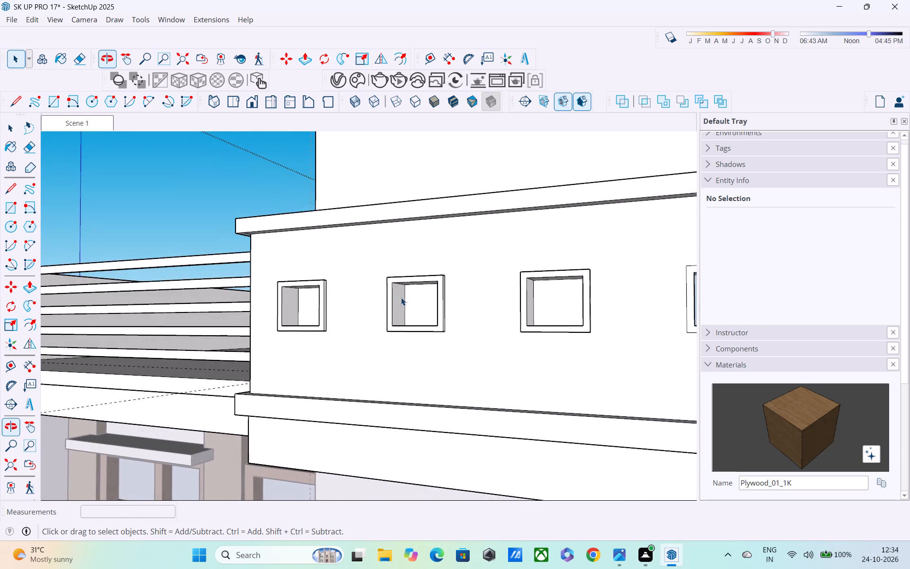
scroll(404, 299, "down", 2)
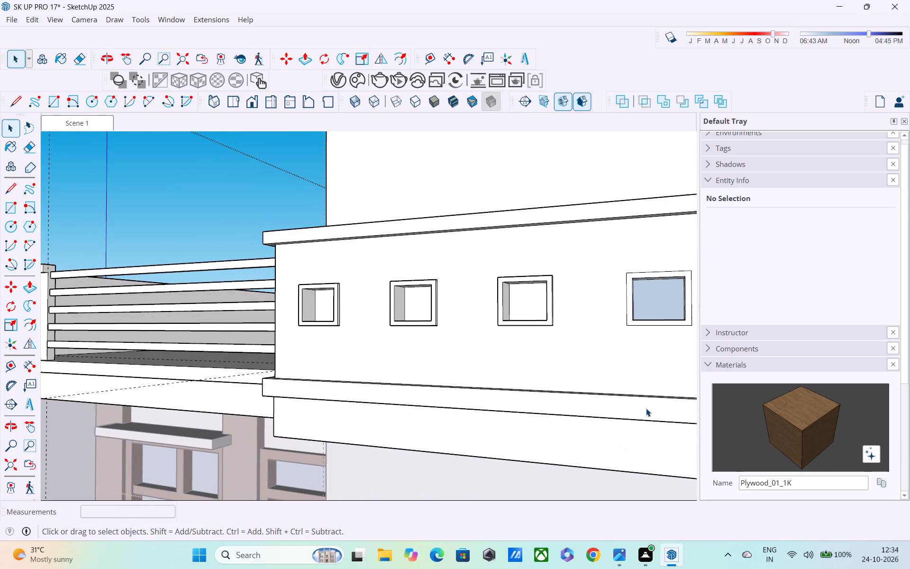
middle_click_drag(626, 326, 308, 429)
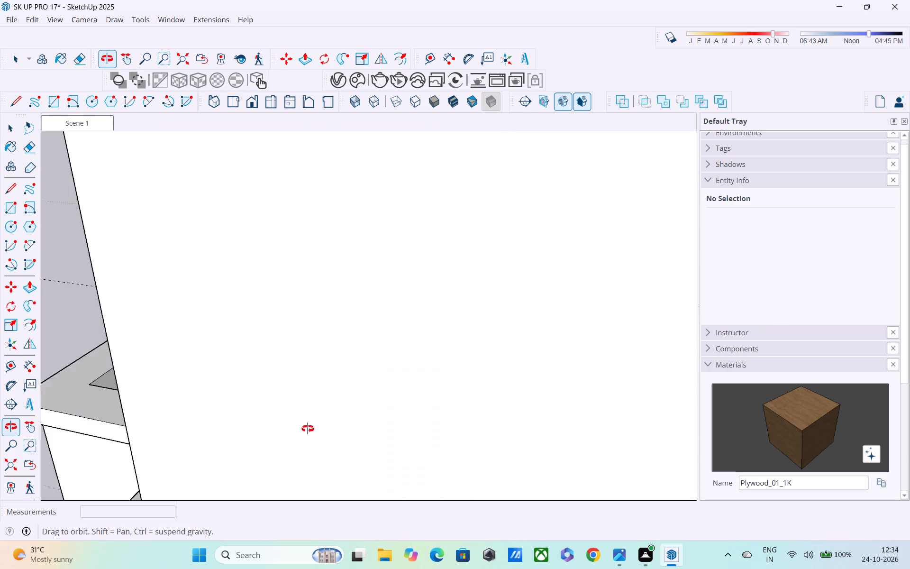
middle_click_drag(308, 429, 504, 385)
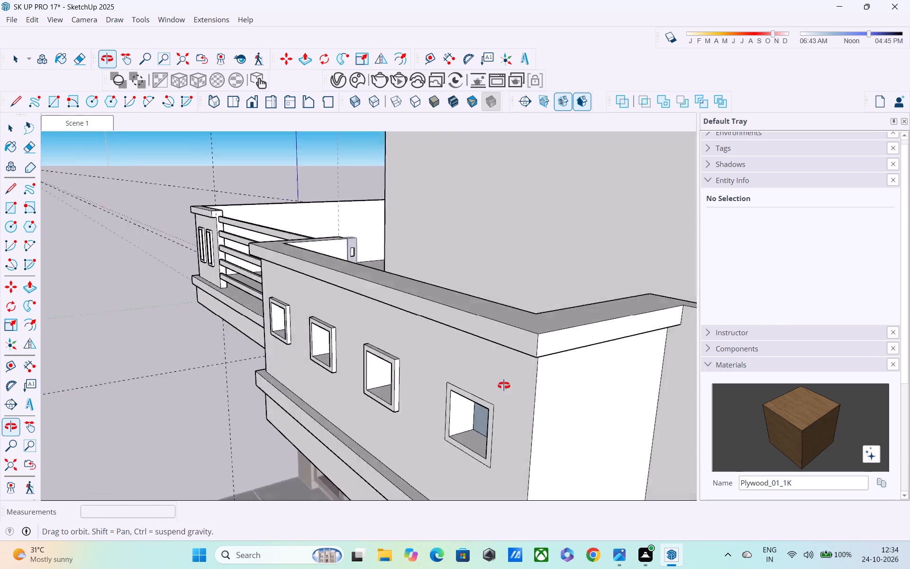
middle_click_drag(504, 385, 516, 366)
scroll(527, 367, "down", 1)
scroll(406, 356, "up", 3)
middle_click_drag(440, 330, 493, 304)
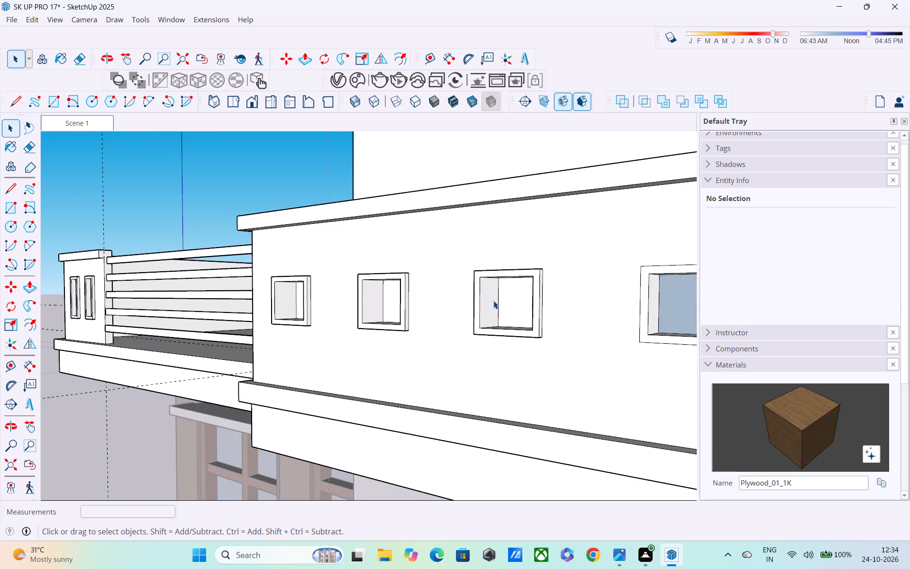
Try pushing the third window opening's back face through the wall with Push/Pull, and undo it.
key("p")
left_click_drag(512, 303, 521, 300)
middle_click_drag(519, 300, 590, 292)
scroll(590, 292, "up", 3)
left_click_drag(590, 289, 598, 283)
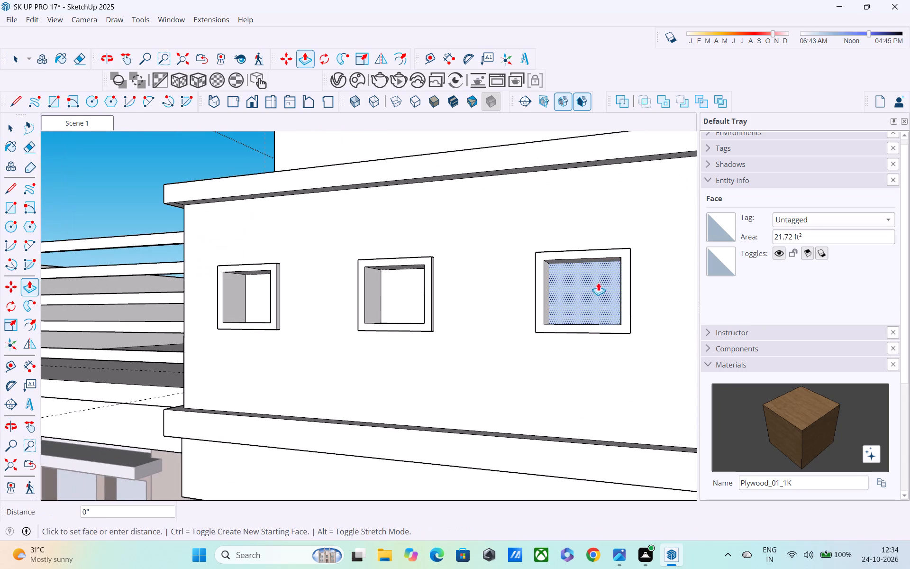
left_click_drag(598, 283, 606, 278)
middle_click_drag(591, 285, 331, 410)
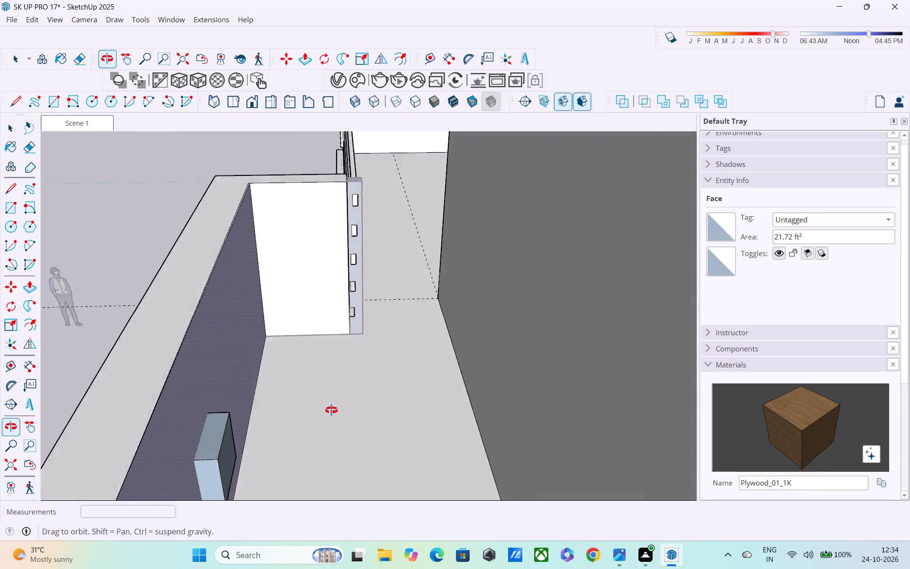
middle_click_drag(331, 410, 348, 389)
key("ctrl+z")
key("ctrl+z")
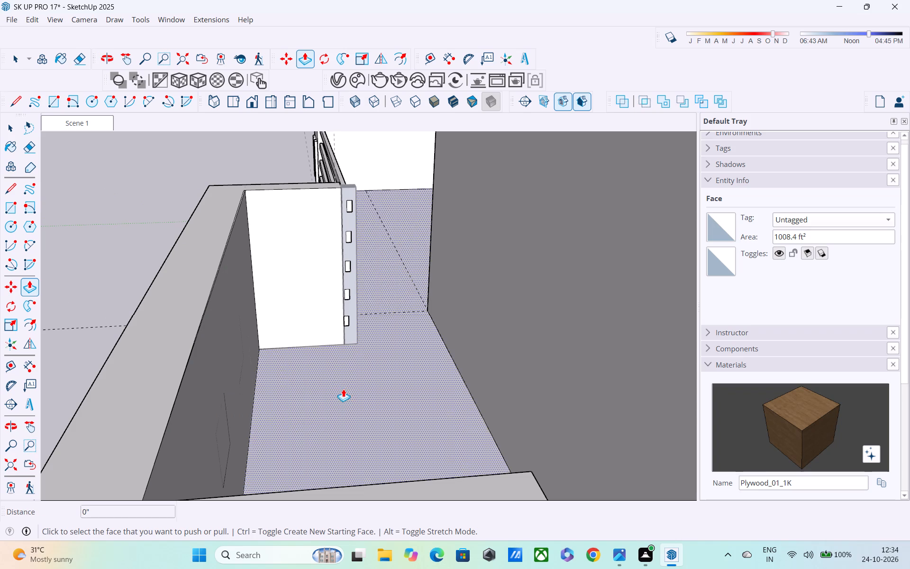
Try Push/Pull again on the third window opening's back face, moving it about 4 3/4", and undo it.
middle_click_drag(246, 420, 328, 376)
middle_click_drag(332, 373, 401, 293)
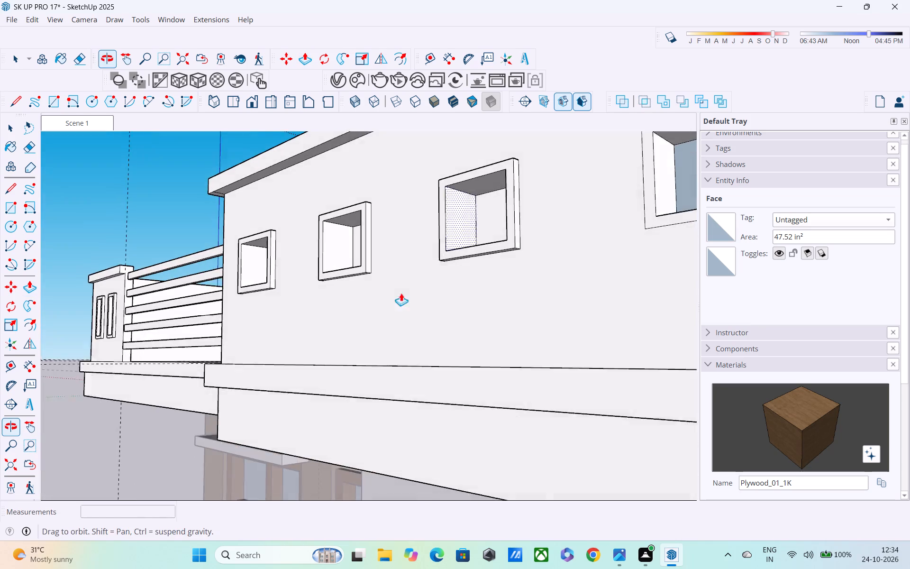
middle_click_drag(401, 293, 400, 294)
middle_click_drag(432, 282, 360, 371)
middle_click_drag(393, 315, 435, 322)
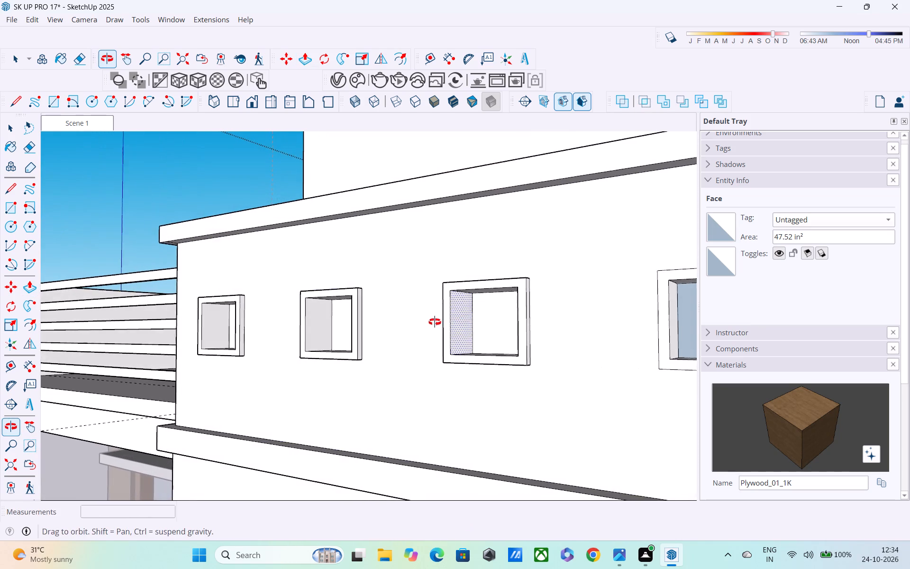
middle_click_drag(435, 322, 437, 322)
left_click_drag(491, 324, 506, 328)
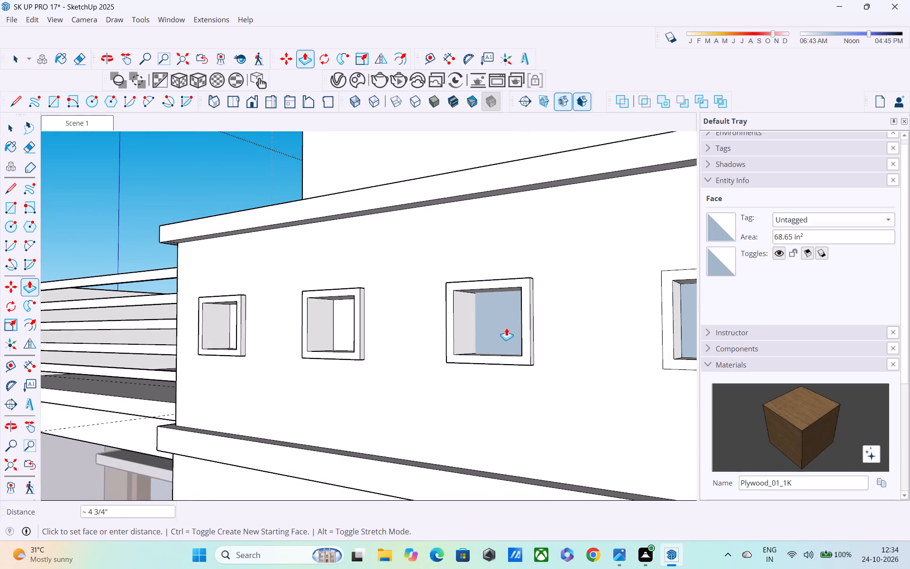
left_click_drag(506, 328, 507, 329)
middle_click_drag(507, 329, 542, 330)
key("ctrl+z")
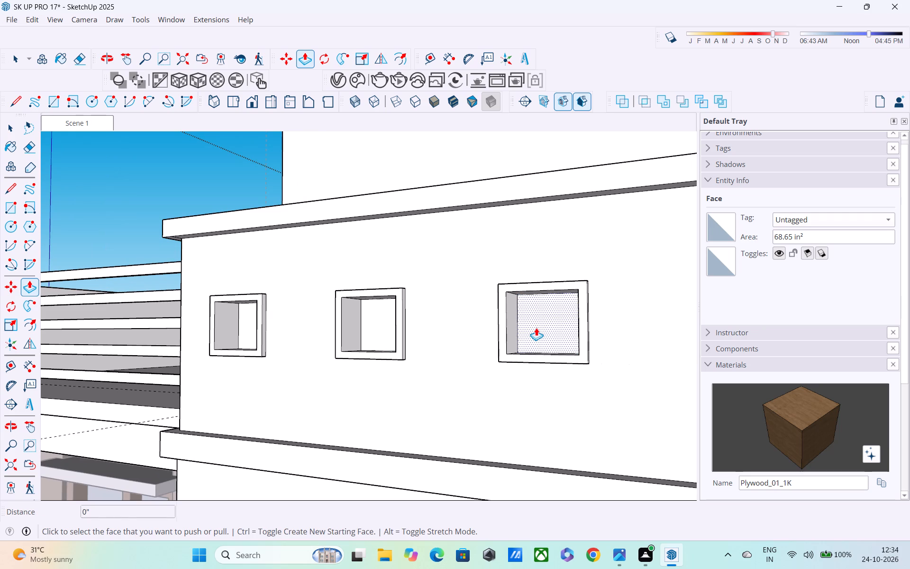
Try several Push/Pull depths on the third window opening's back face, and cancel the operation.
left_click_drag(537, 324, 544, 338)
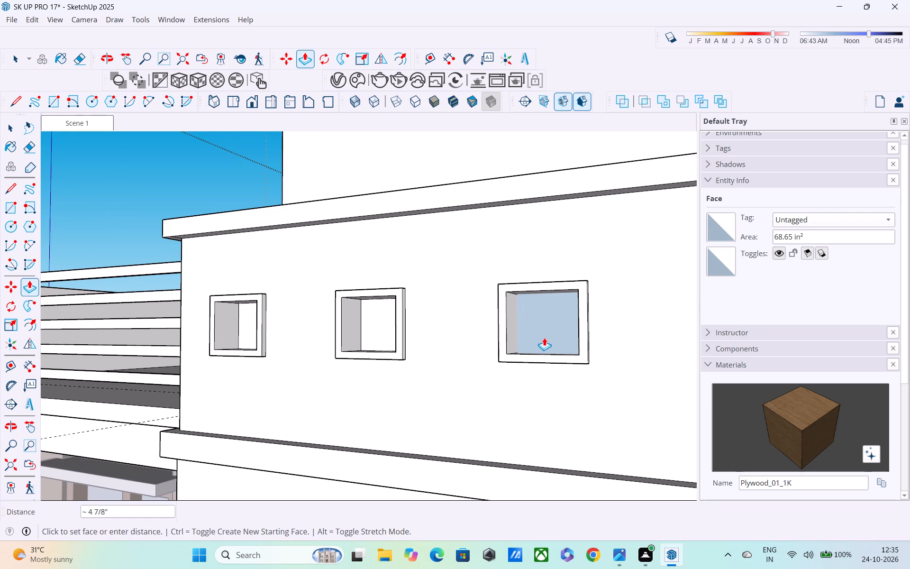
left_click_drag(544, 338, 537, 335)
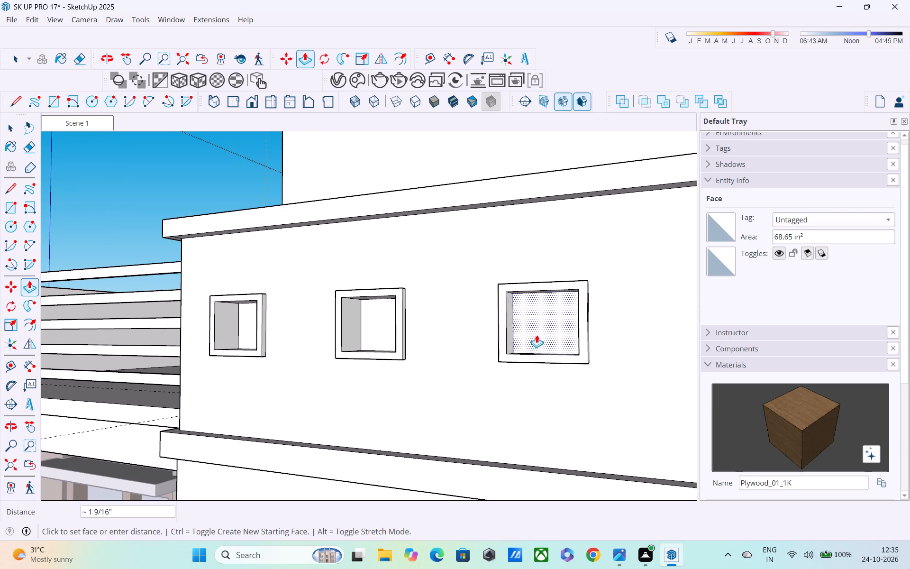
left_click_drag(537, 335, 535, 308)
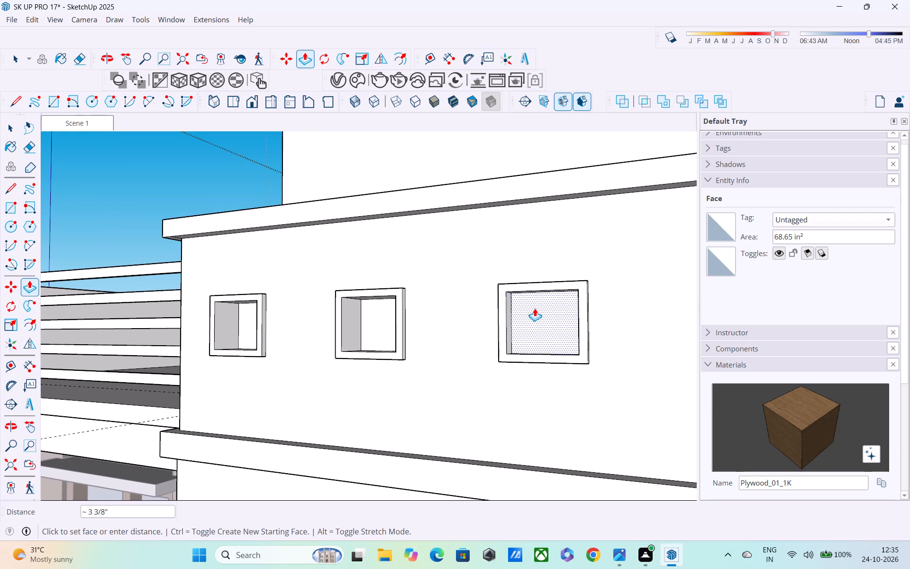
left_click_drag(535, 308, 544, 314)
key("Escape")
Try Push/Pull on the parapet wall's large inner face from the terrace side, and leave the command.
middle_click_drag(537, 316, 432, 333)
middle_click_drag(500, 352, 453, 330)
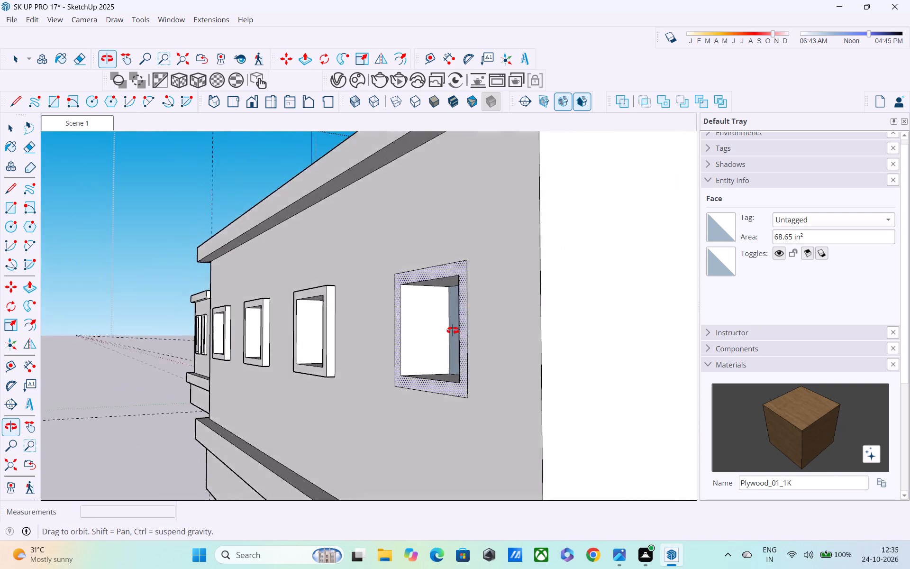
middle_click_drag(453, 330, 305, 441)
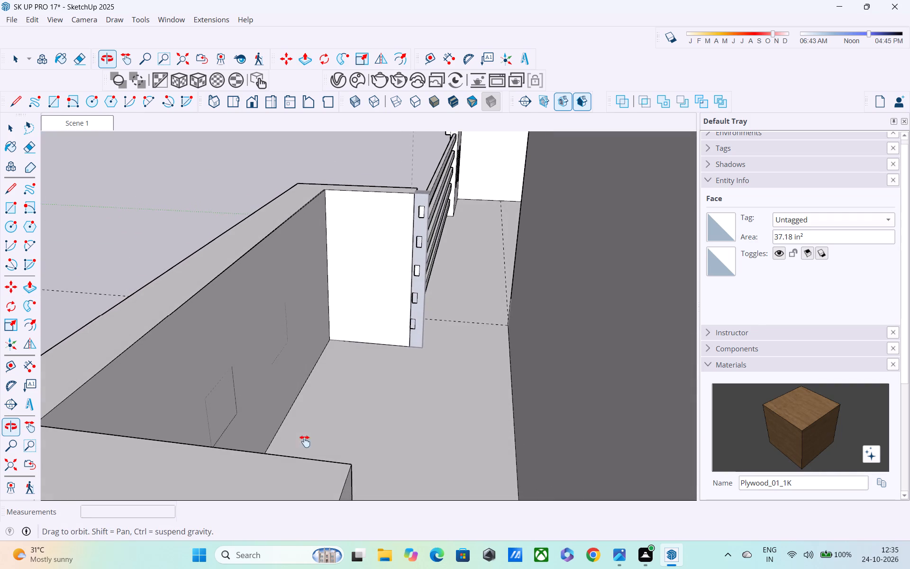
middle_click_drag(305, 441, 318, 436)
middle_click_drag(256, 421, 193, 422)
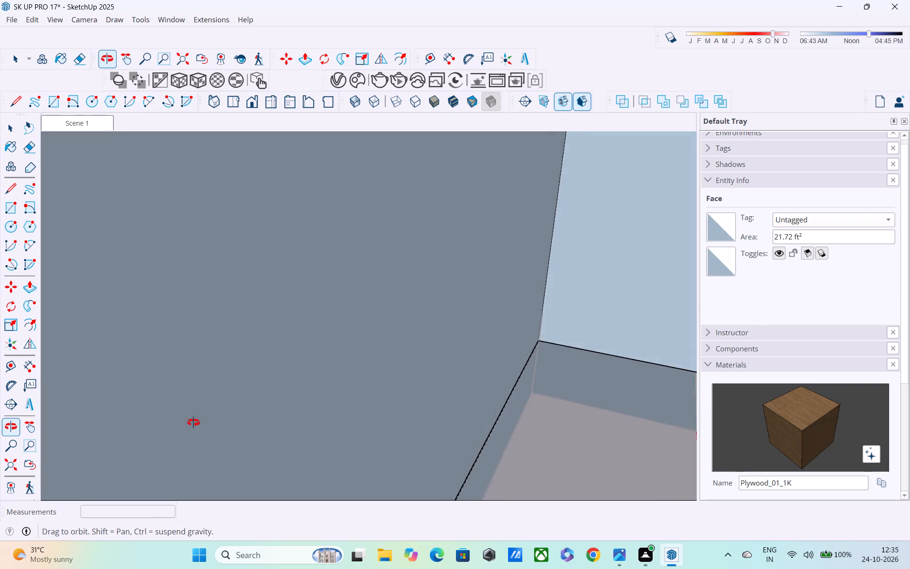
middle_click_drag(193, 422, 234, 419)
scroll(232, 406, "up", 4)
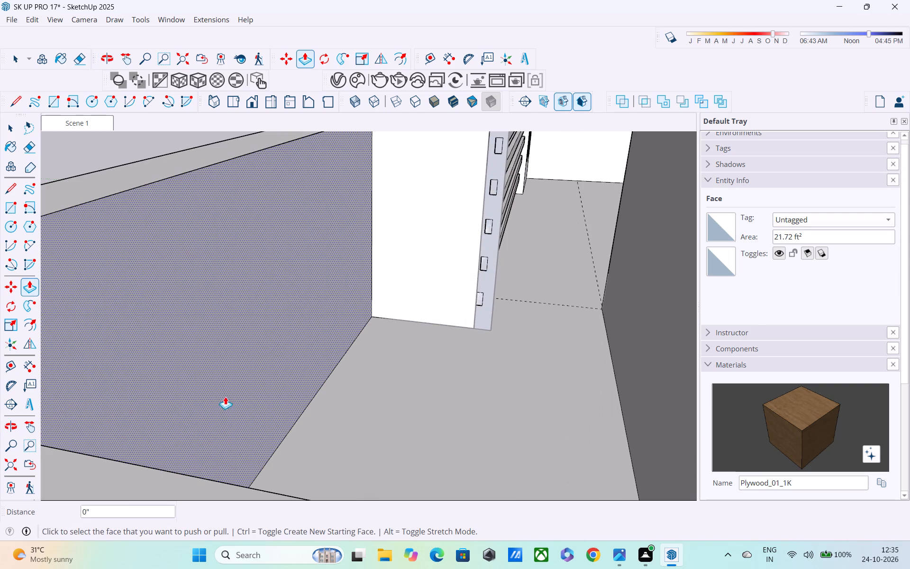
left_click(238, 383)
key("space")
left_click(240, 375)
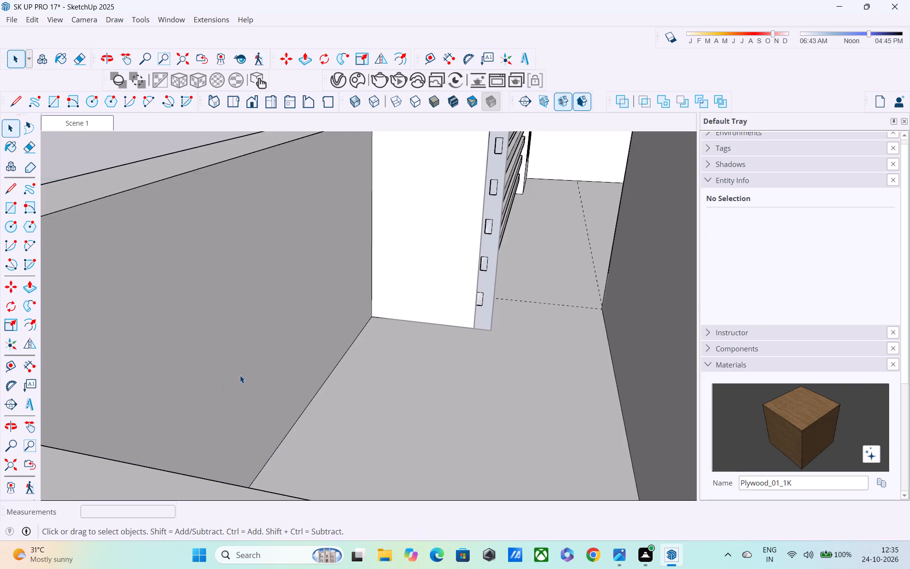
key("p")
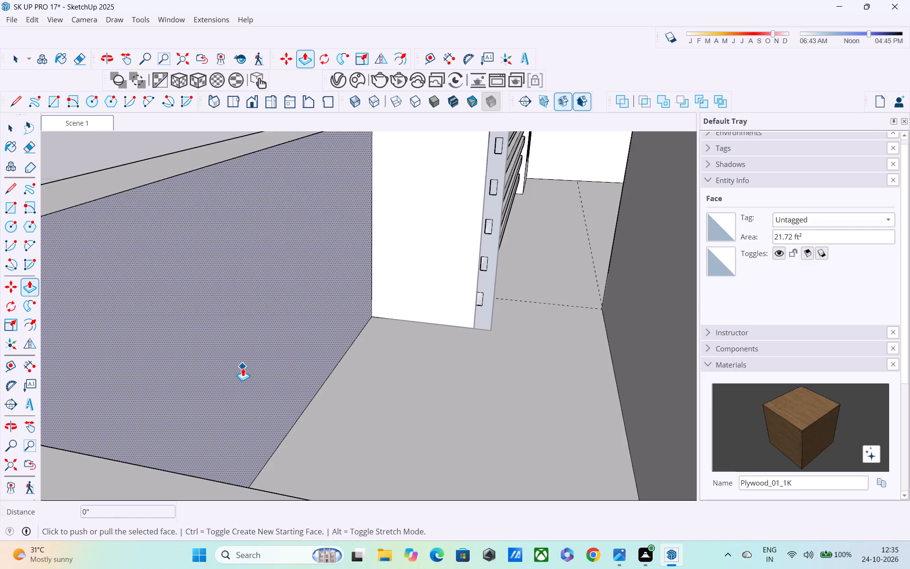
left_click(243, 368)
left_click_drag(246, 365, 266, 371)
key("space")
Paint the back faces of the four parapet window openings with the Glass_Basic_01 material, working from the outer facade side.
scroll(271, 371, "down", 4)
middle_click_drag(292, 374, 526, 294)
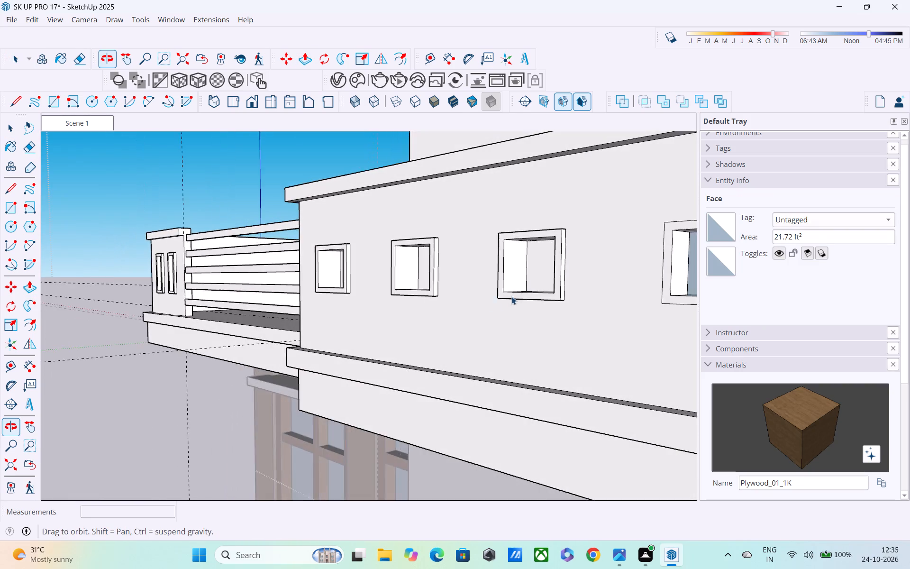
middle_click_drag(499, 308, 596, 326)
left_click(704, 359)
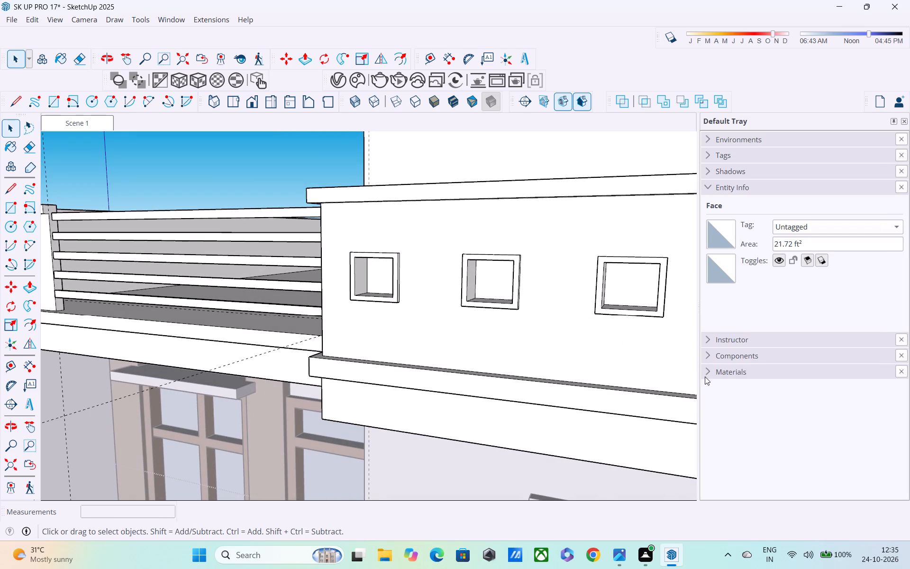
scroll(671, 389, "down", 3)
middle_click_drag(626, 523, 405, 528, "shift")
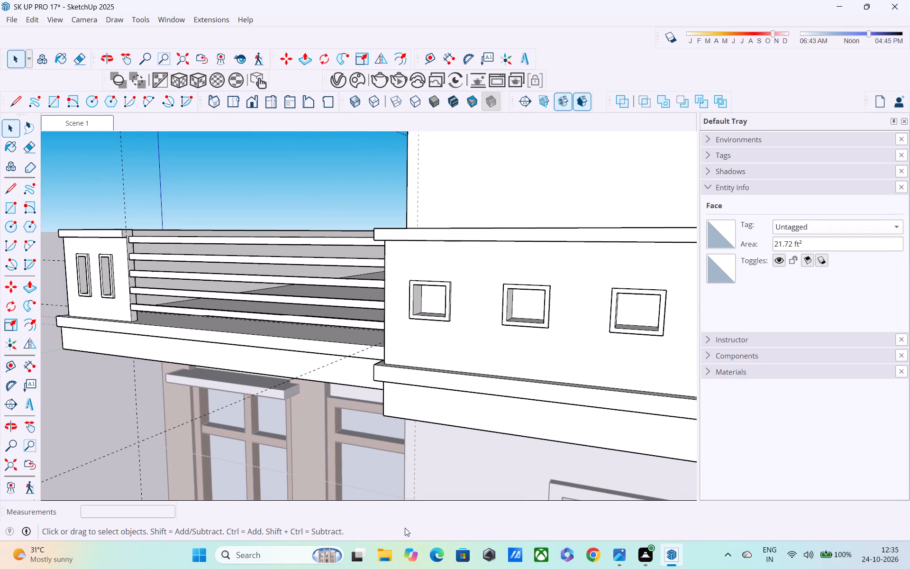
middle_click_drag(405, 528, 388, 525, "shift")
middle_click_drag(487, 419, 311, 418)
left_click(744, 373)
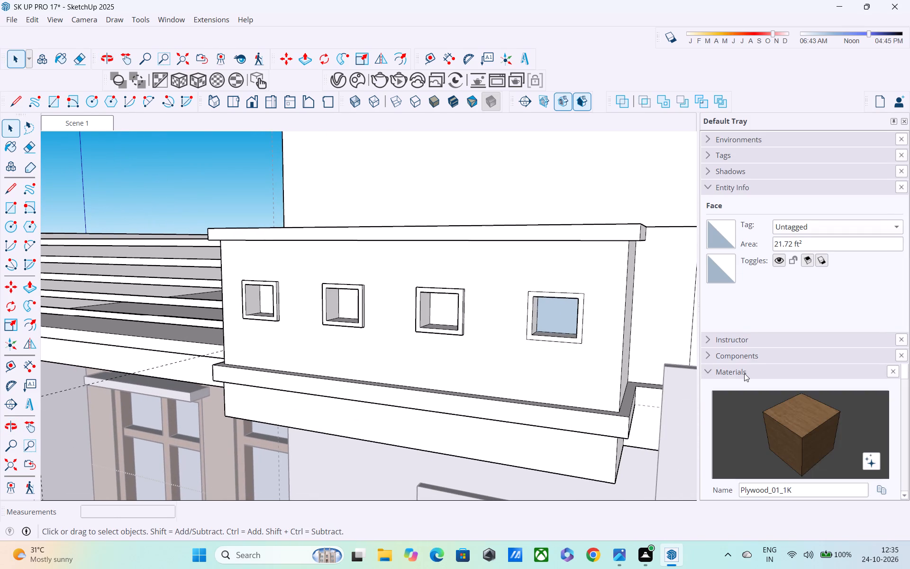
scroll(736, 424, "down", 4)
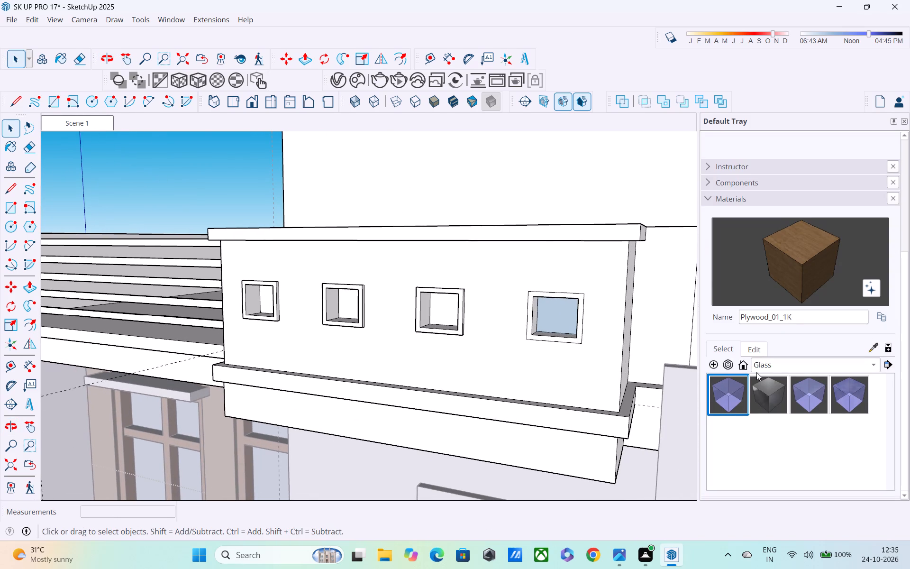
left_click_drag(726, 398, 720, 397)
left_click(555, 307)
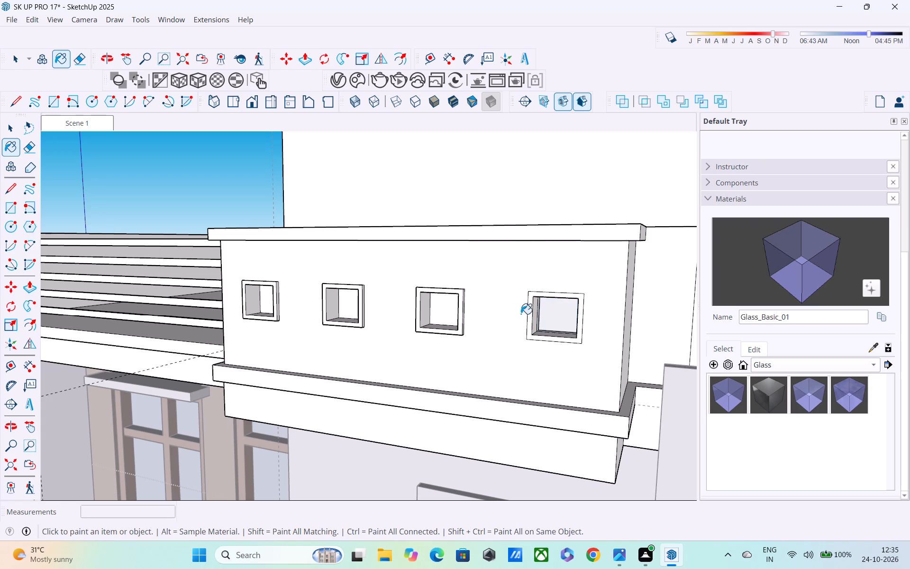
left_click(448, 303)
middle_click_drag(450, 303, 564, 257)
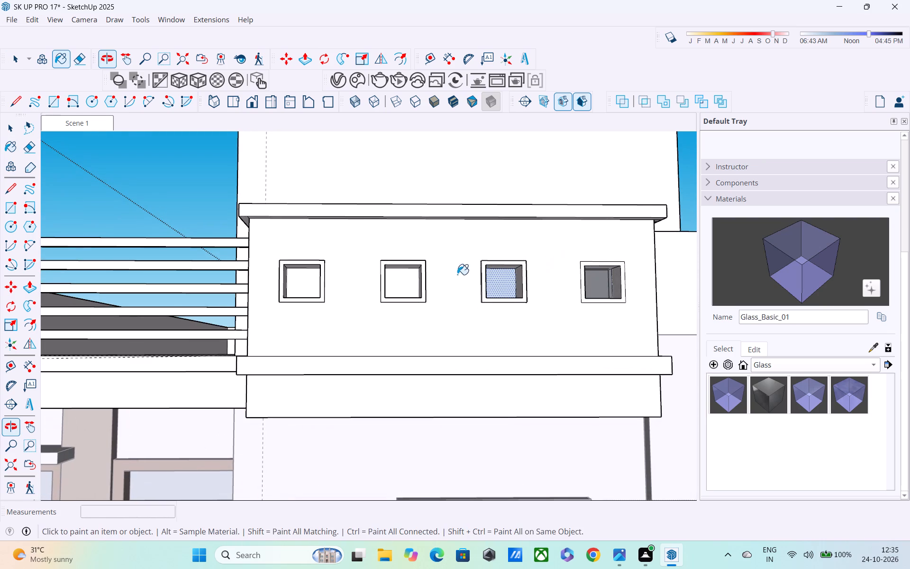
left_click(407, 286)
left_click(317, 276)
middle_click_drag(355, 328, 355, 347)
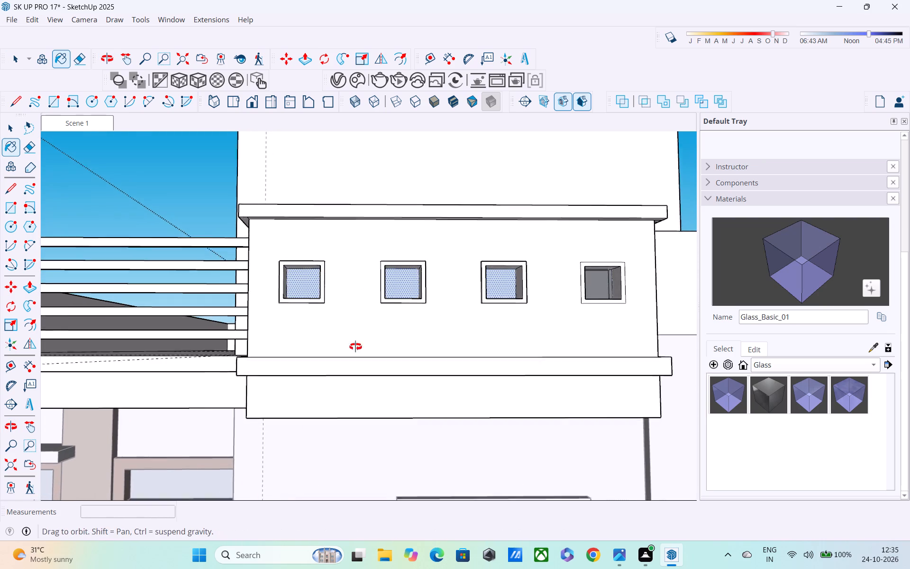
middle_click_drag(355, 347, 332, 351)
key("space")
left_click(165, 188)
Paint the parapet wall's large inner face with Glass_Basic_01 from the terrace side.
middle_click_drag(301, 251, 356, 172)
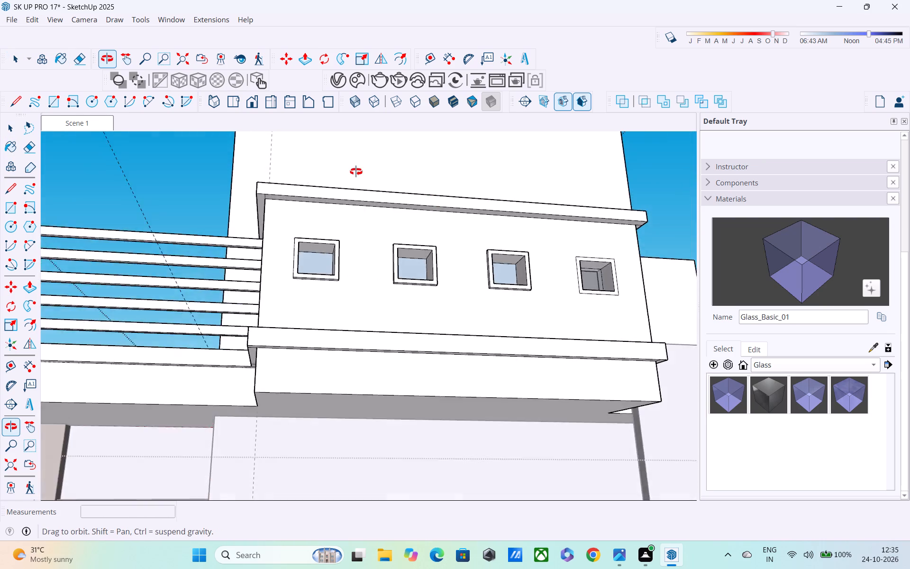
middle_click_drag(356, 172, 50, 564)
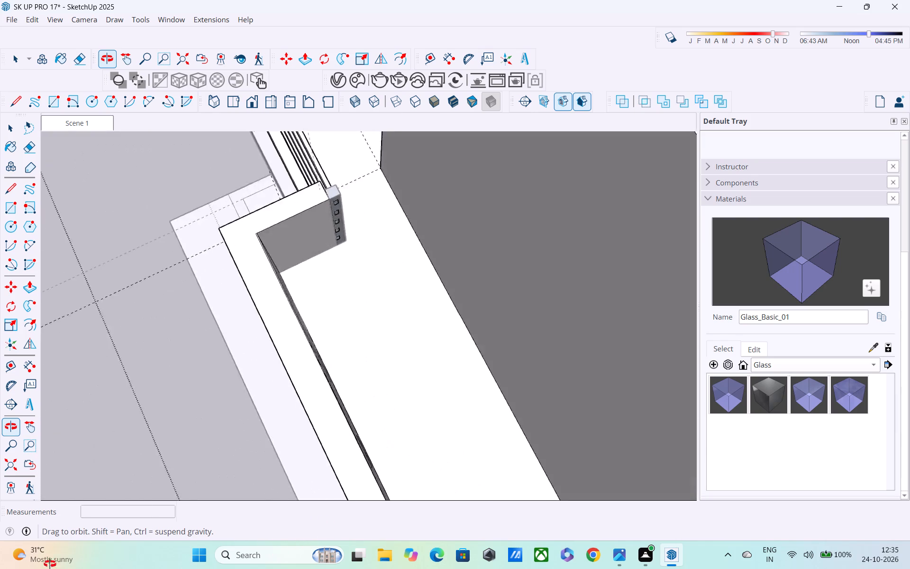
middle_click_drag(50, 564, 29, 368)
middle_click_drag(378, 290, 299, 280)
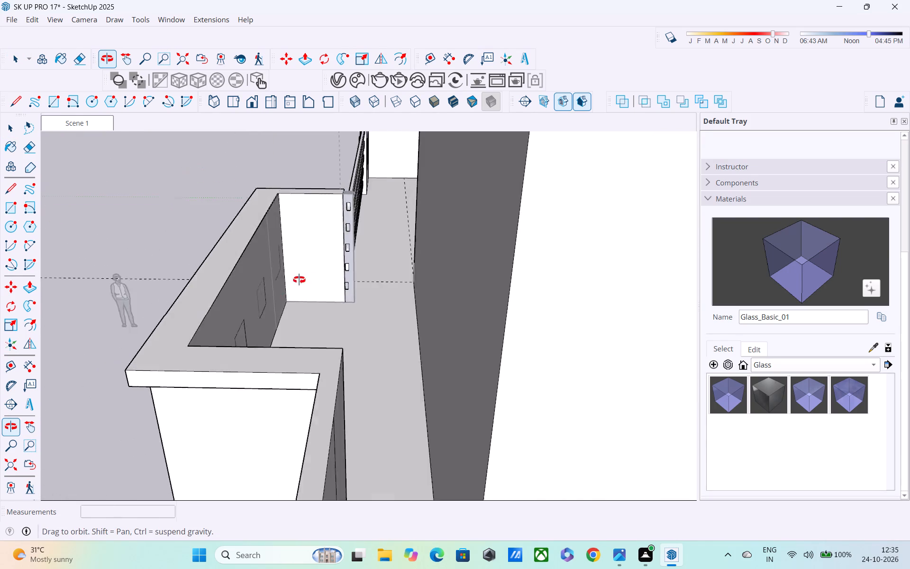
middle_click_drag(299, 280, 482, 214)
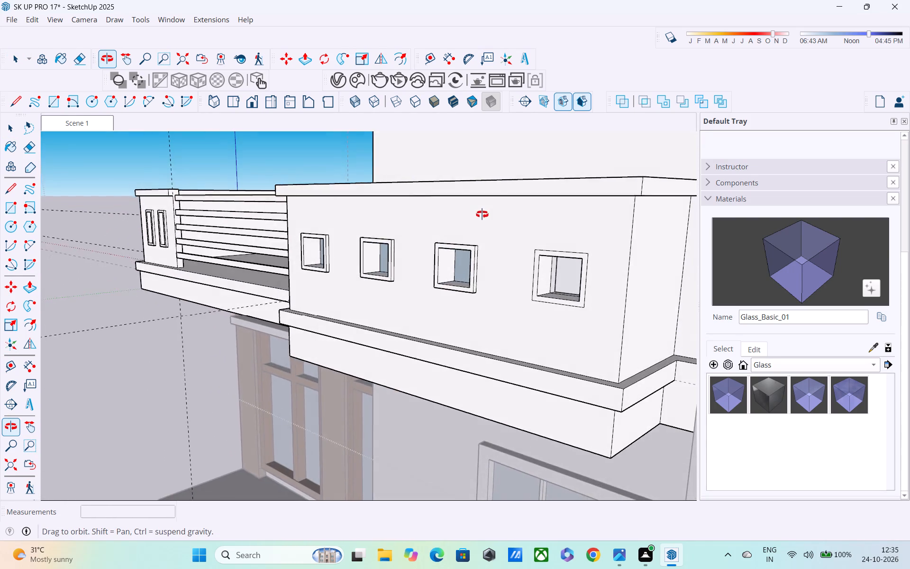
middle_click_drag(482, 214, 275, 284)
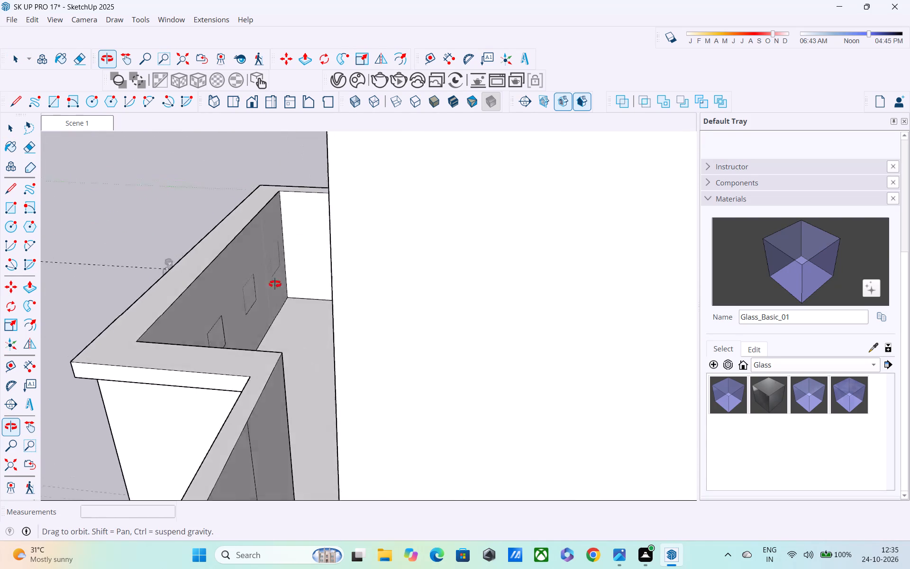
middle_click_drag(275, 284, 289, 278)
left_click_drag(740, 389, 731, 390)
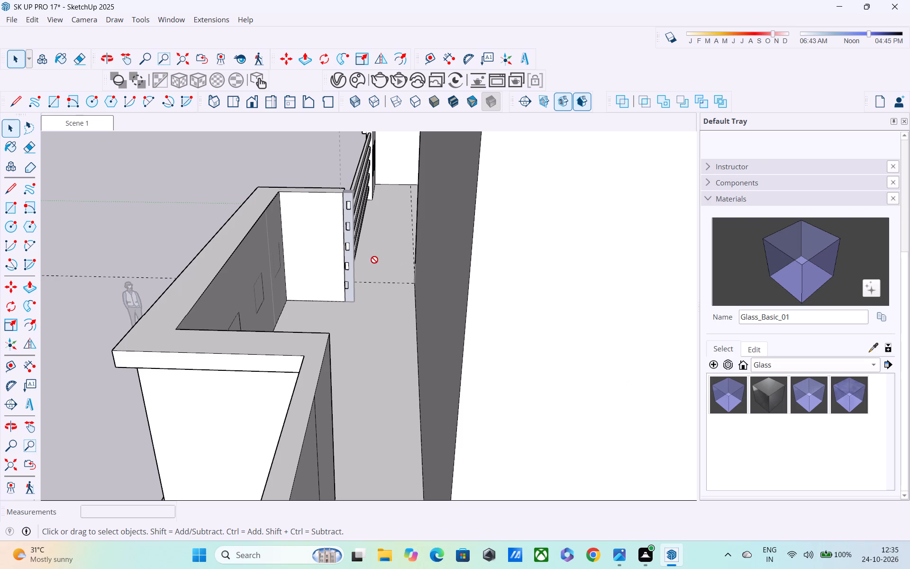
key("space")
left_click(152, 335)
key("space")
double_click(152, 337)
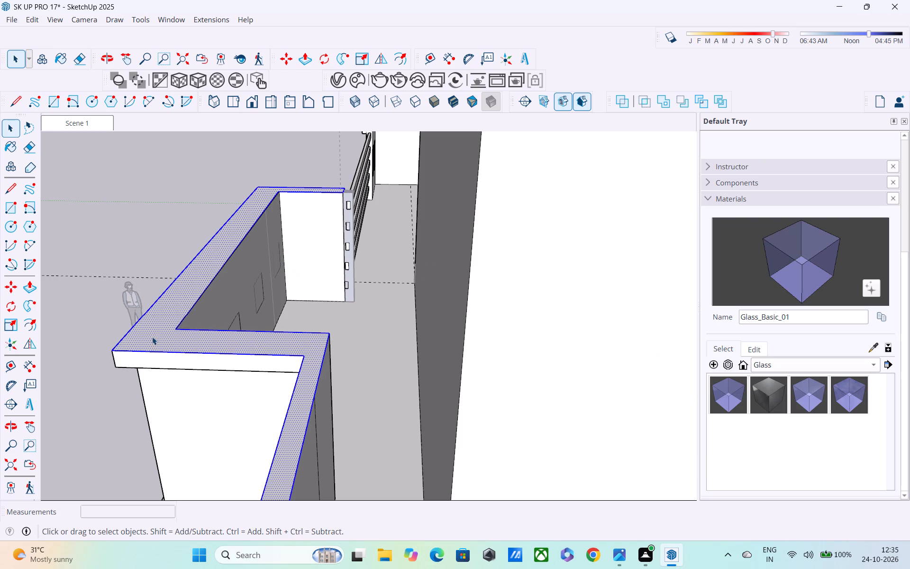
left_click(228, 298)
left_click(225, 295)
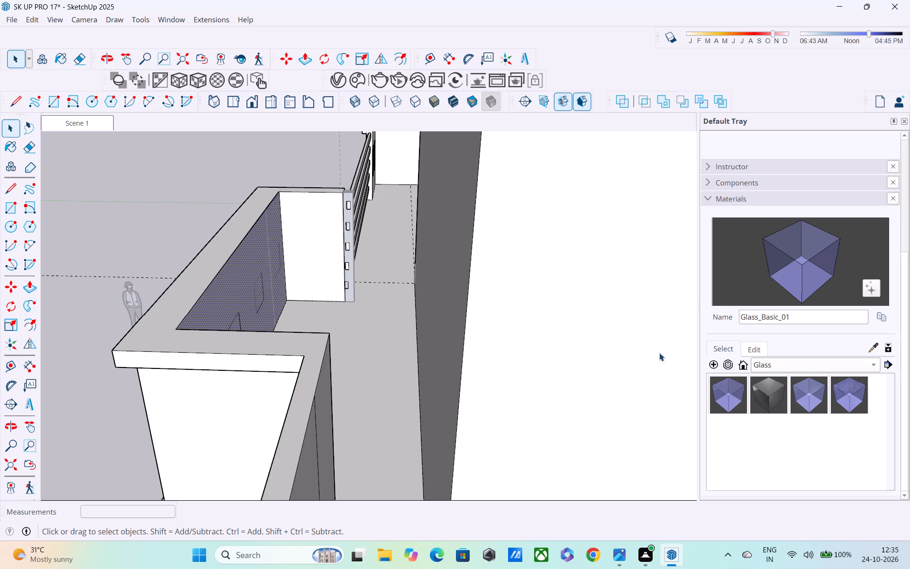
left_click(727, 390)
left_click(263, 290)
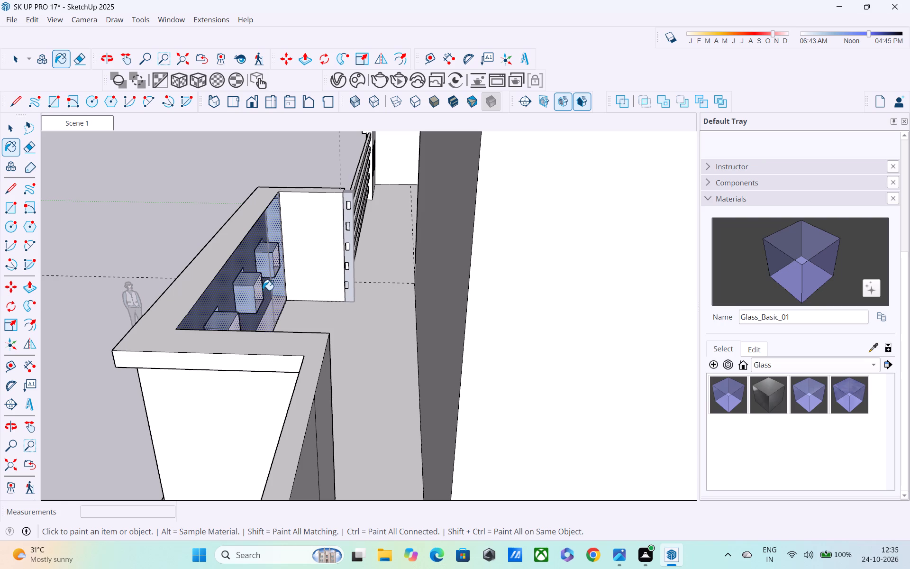
Examine the four window recesses through the glass-painted inner wall face, from both the facade and the terrace side.
middle_click_drag(257, 291, 645, 186)
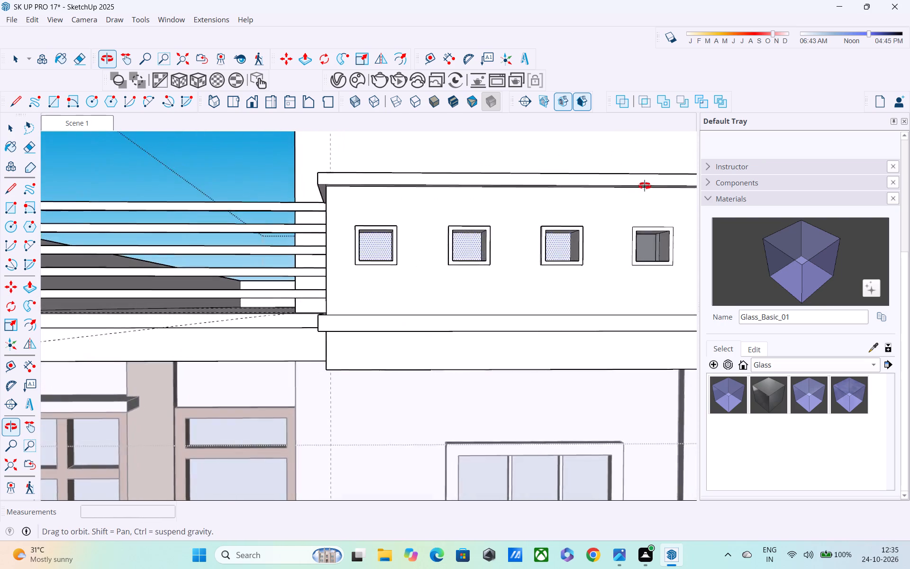
middle_click_drag(645, 186, 576, 183)
key("space")
left_click(204, 138)
middle_click_drag(355, 236, 0, 468)
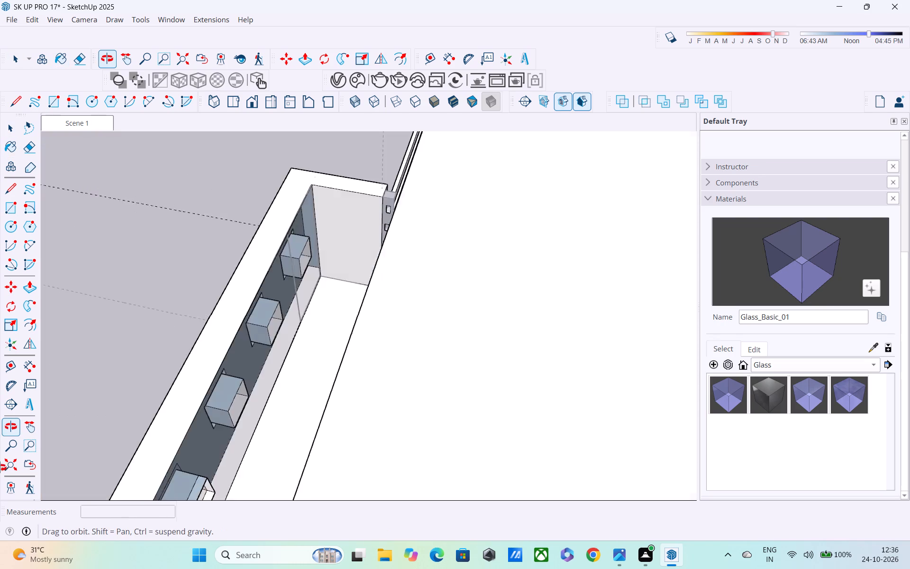
middle_click_drag(0, 468, 51, 346)
scroll(153, 308, "up", 2)
middle_click_drag(239, 282, 191, 321)
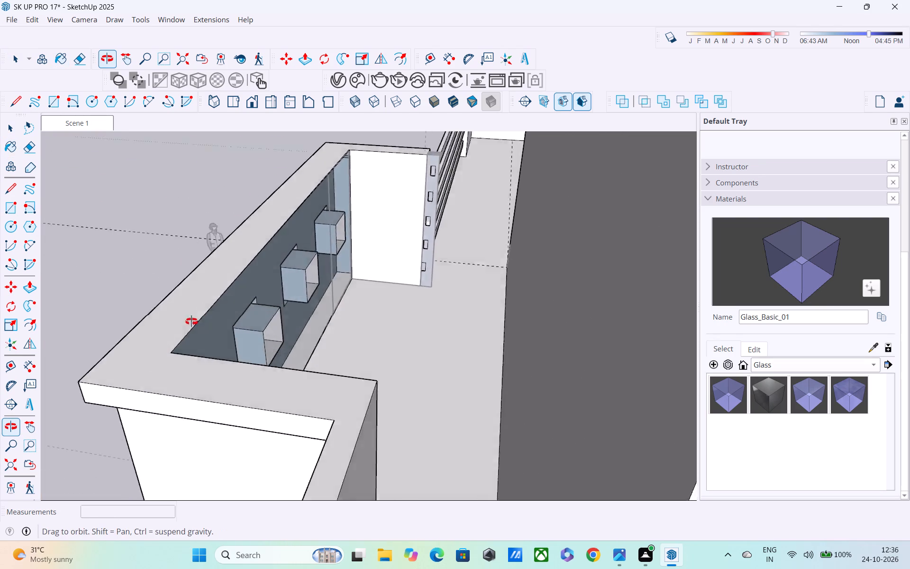
middle_click_drag(191, 321, 237, 307)
scroll(258, 302, "up", 3)
middle_click_drag(264, 299, 263, 297)
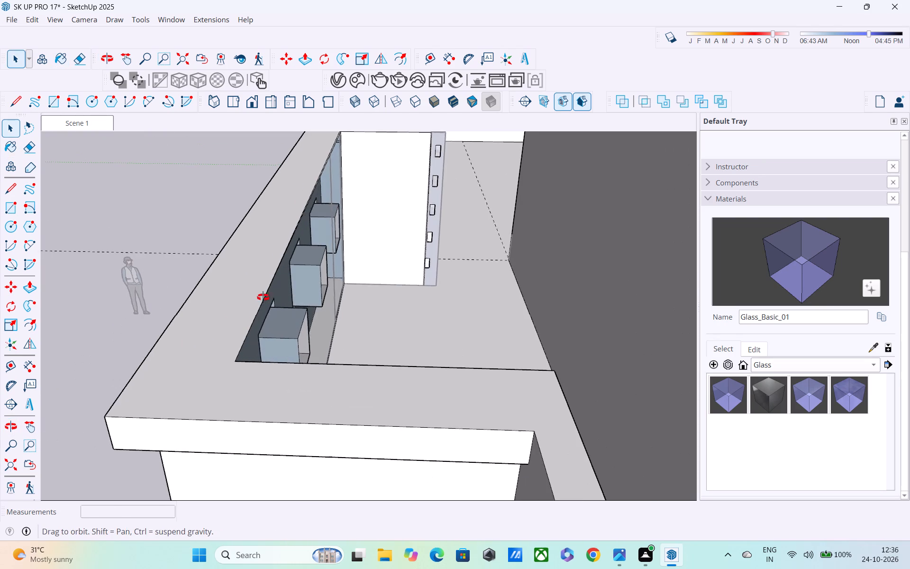
middle_click_drag(263, 297, 236, 277)
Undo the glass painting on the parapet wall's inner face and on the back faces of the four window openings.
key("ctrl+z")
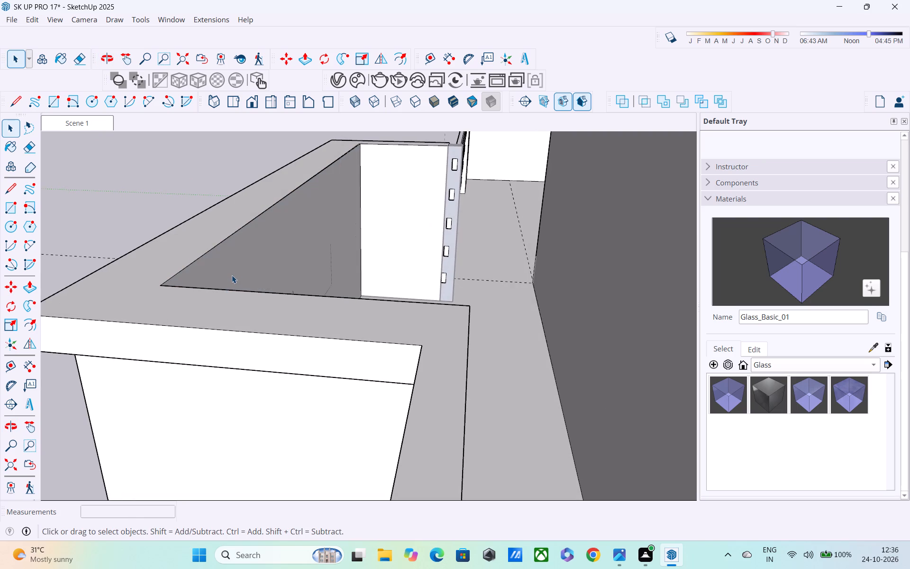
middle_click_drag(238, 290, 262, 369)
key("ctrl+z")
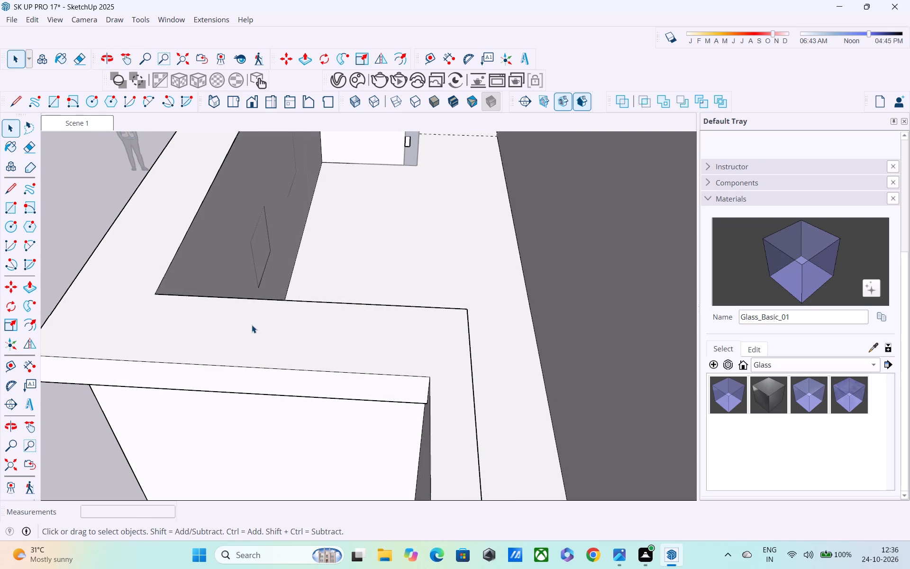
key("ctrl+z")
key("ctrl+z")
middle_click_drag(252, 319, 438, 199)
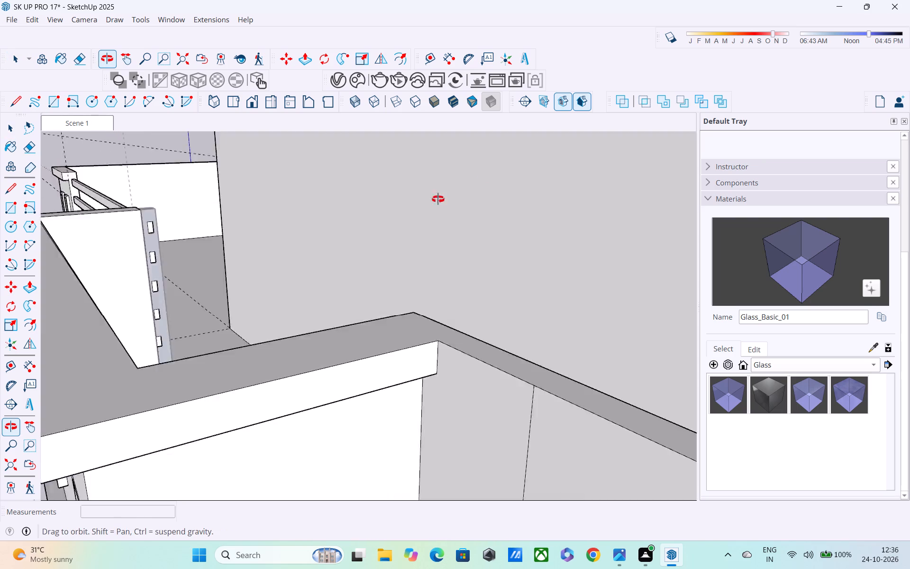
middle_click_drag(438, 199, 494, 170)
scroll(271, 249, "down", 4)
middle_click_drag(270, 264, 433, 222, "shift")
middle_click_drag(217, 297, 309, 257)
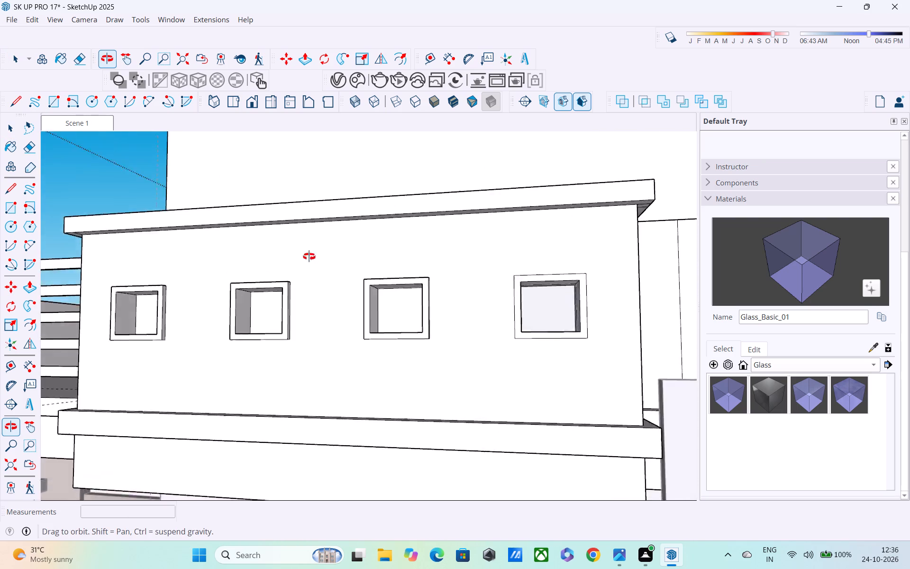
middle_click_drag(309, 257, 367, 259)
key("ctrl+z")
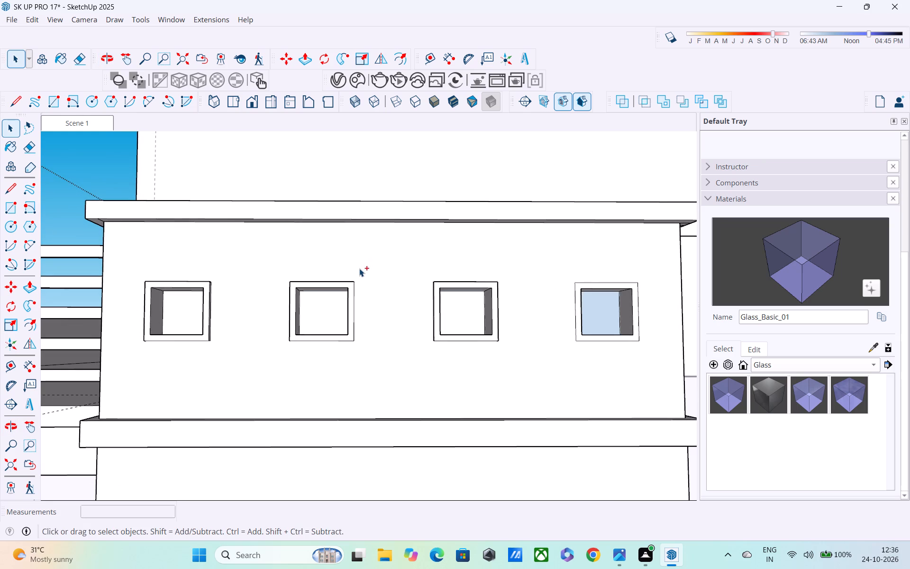
Undo the earlier window and wall edits, back to before the parapet wall's inner face was closed.
key("ctrl+z")
key("ctrl+z")
key("ctrl+z")
key("ctrl+z")
key("z")
key("ctrl+z")
key("ctrl+z")
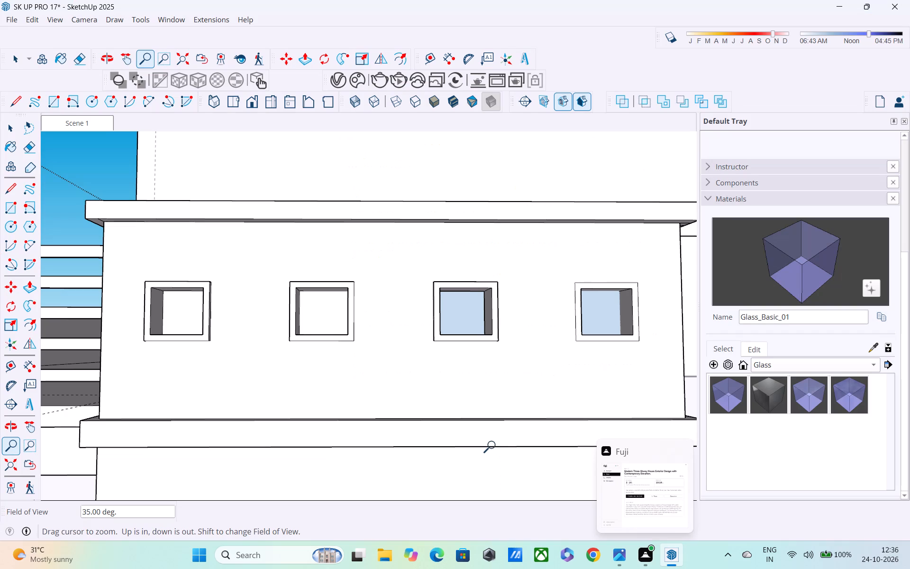
key("ctrl+z")
key("ctrl+z")
middle_click_drag(446, 416, 101, 568)
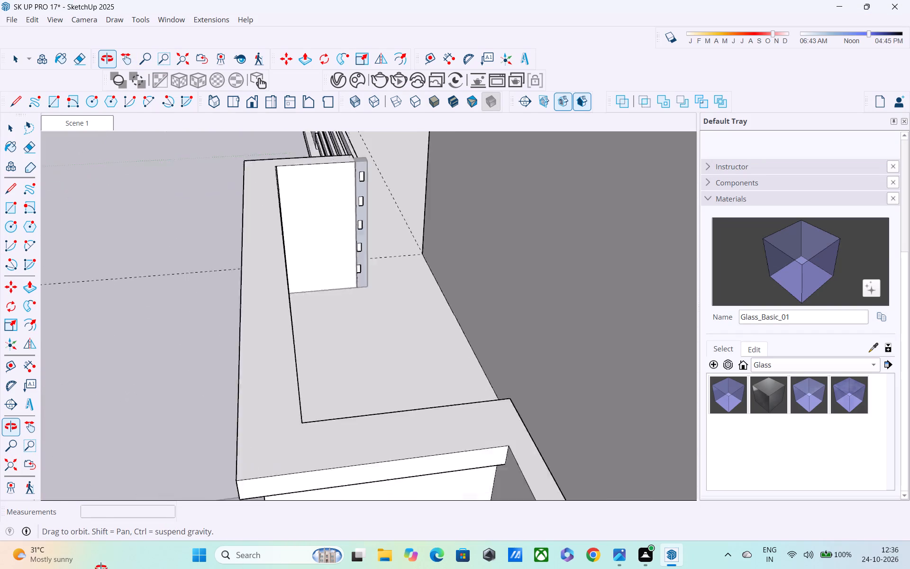
middle_click_drag(101, 568, 100, 534)
key("ctrl+z")
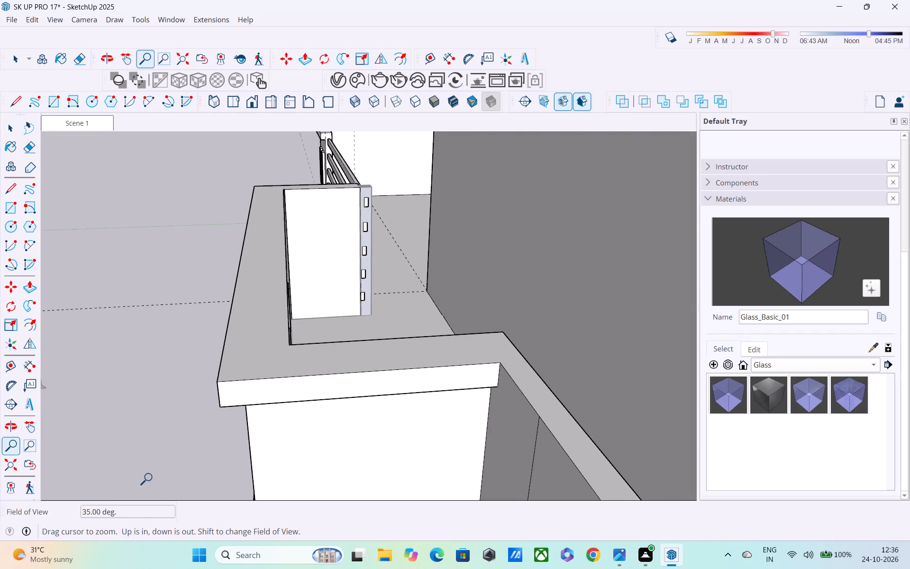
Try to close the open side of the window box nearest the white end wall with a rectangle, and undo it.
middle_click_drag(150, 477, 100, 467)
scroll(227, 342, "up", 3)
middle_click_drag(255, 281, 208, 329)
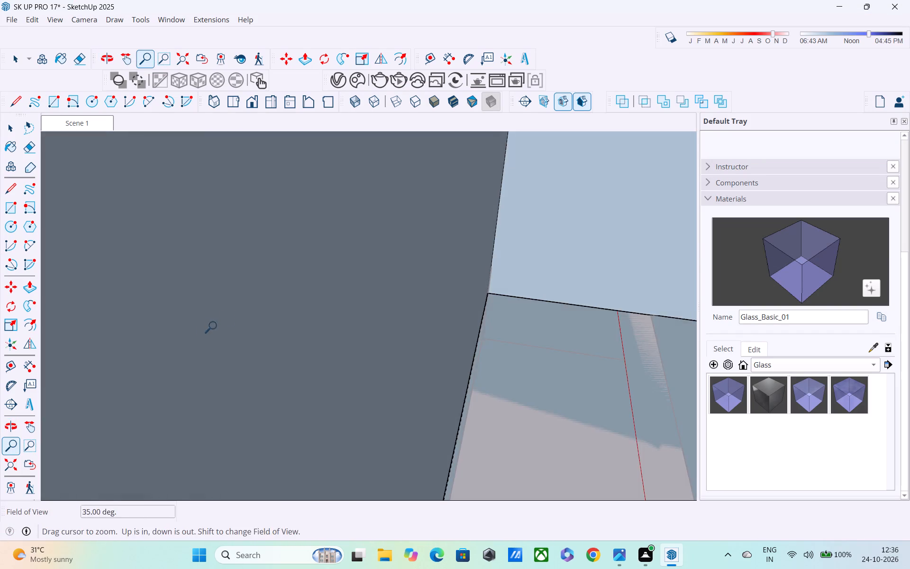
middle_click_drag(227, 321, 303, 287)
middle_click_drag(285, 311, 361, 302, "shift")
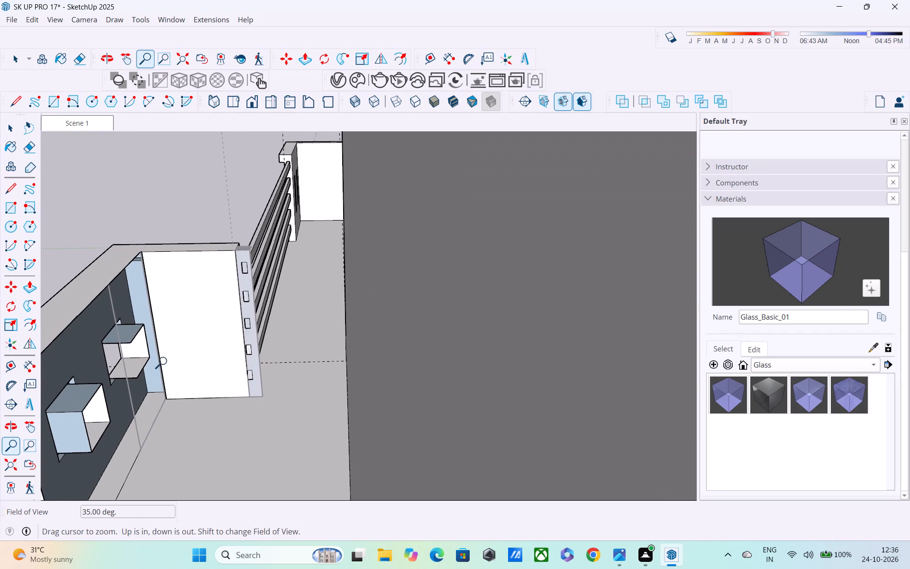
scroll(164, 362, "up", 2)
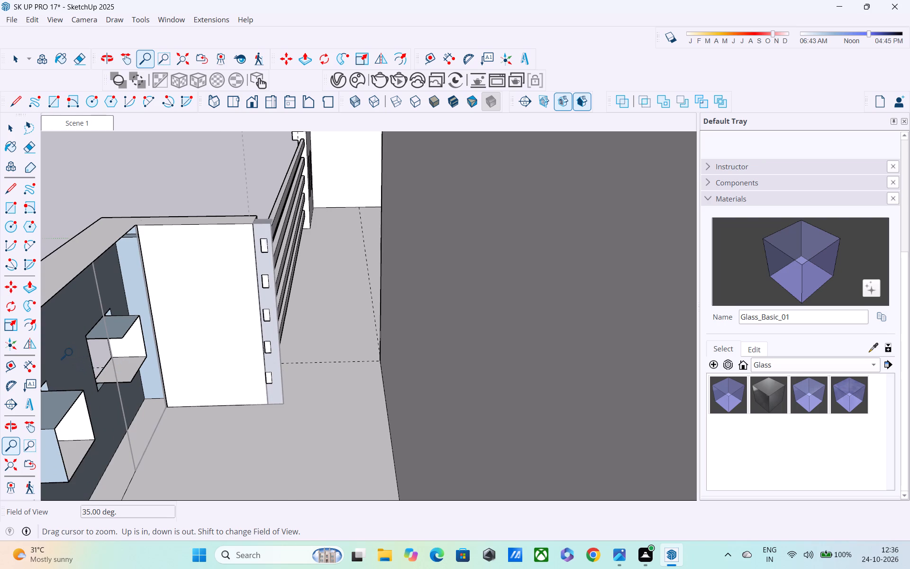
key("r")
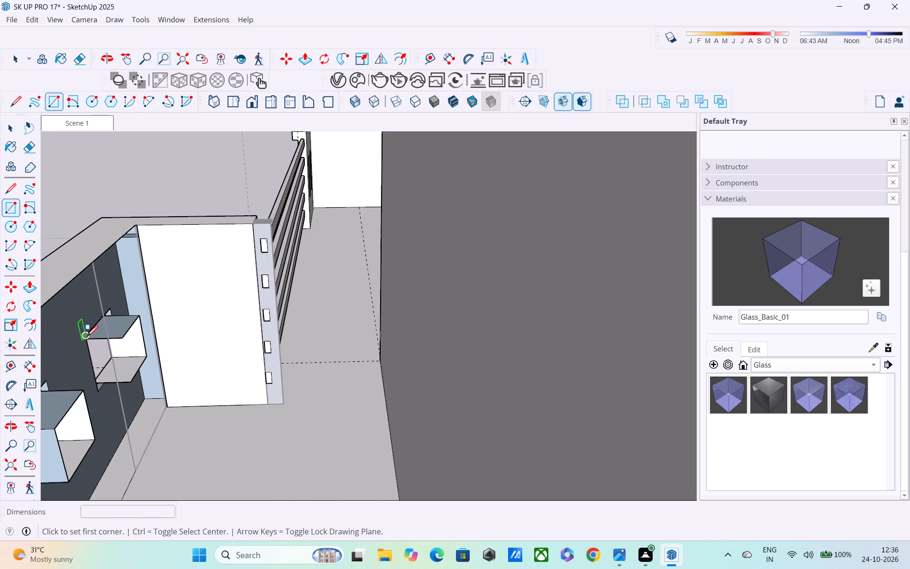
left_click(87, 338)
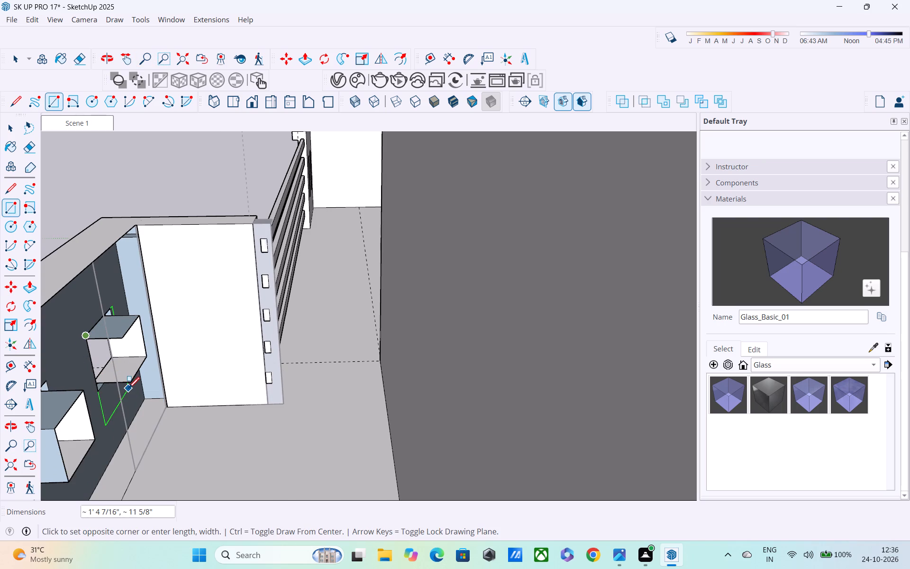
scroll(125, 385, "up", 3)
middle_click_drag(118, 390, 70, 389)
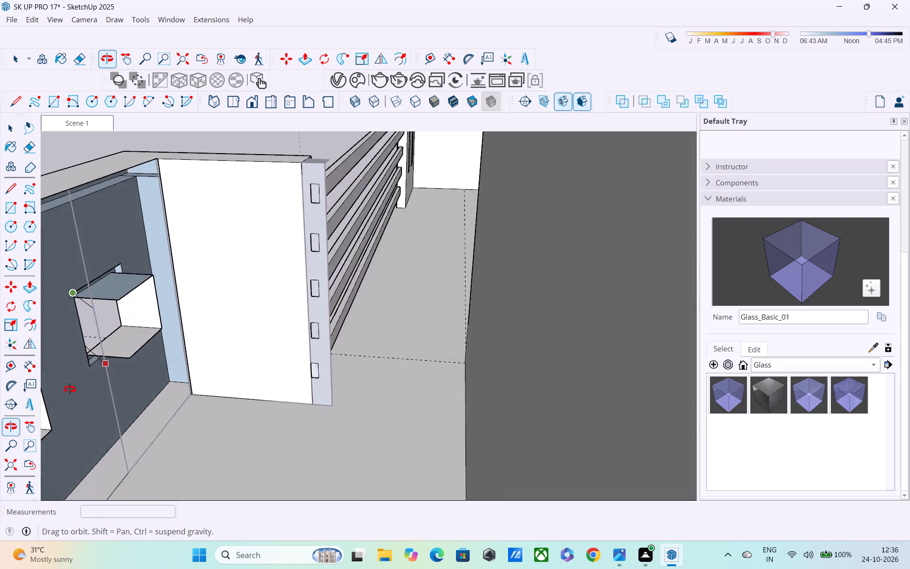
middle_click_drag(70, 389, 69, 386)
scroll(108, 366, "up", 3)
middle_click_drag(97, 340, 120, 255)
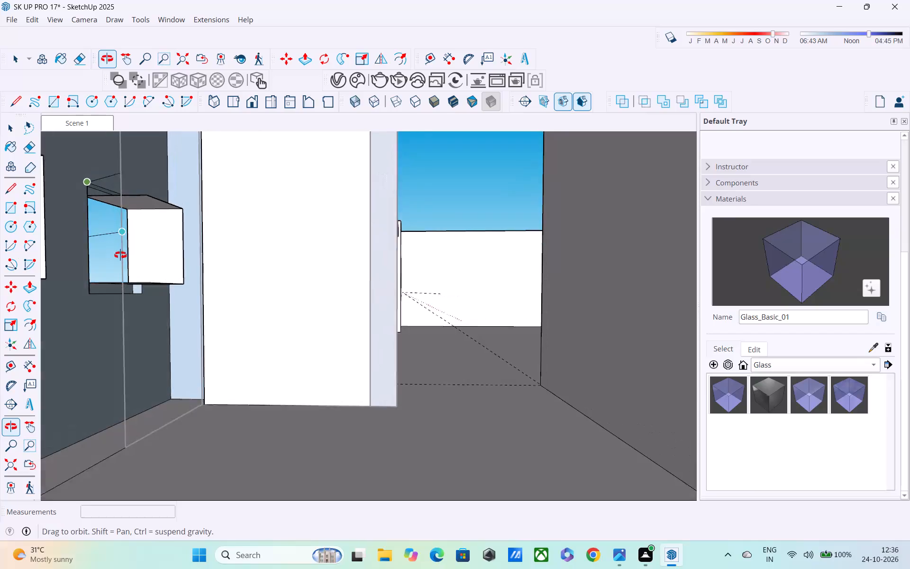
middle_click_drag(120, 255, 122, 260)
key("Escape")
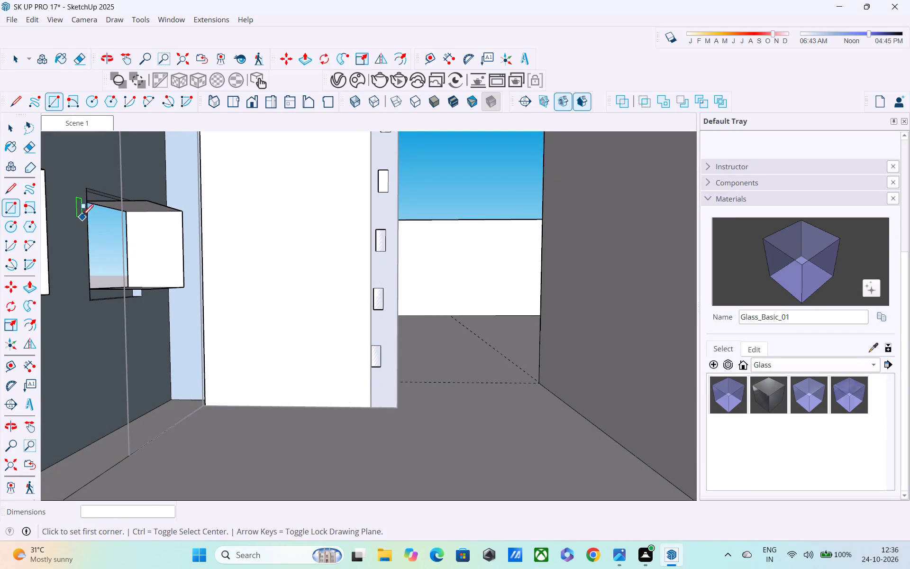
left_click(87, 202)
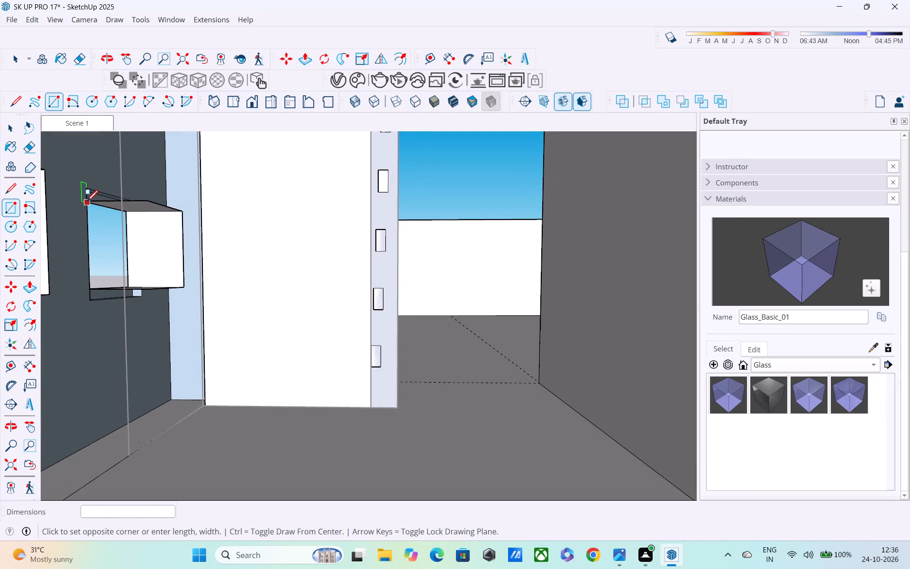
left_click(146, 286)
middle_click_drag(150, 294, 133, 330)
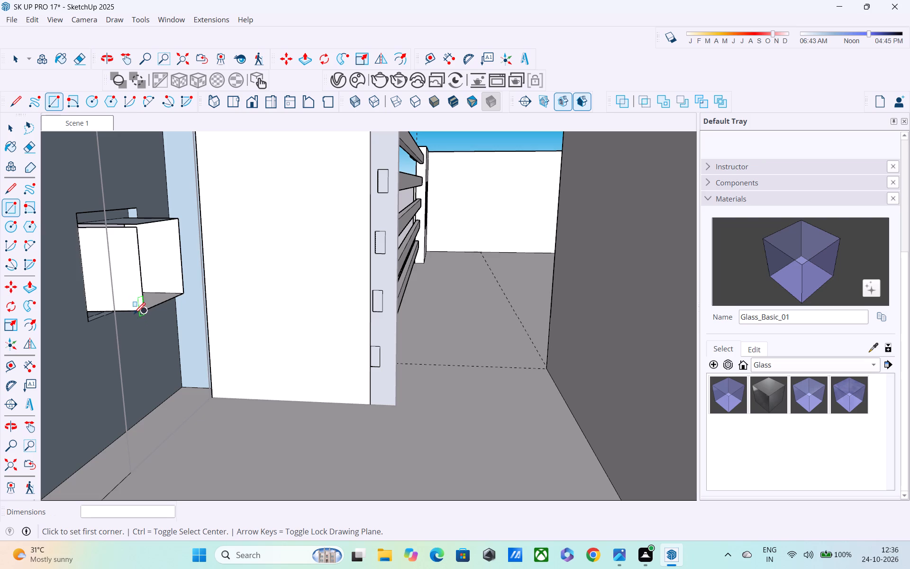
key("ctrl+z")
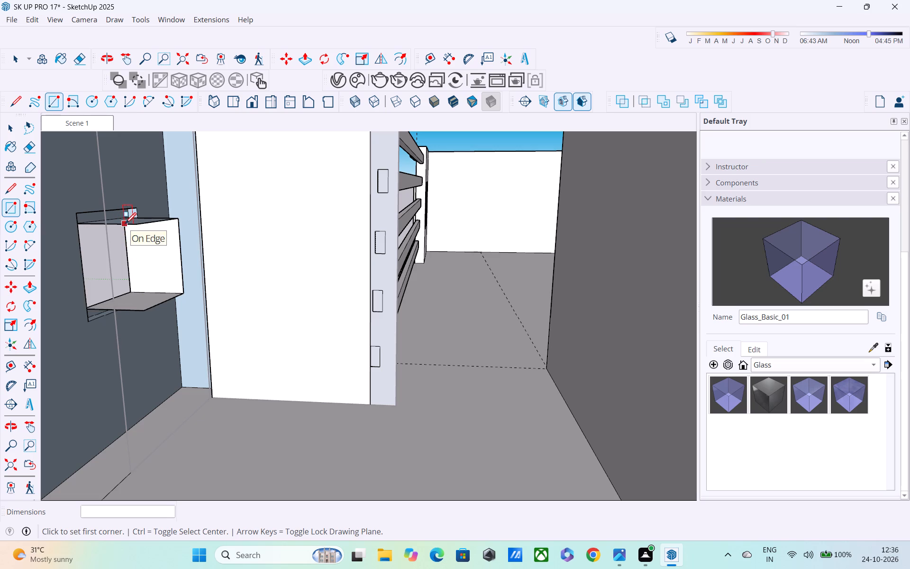
Draw a rectangle of about 7 15/16" by 6" closing the open side of the window box nearest the white end wall.
left_click(131, 228)
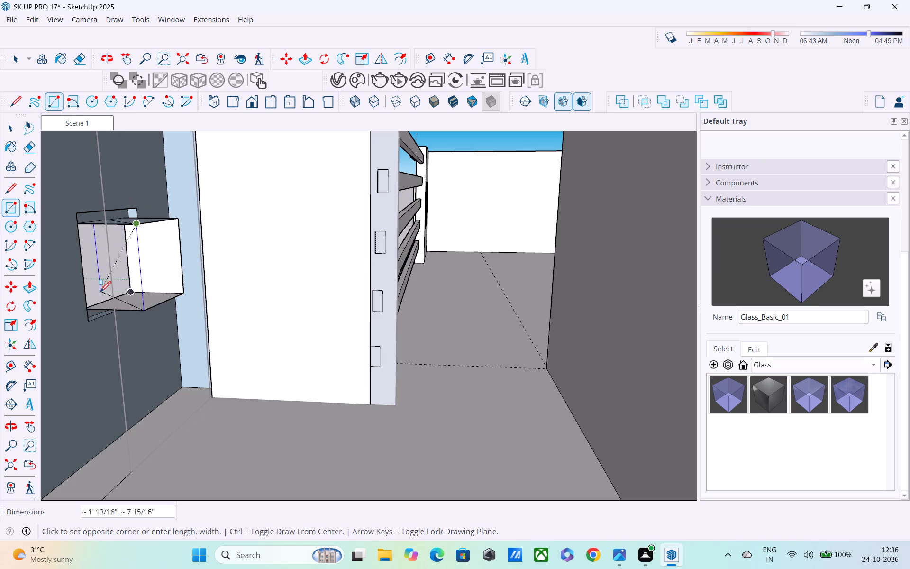
scroll(82, 309, "up", 2)
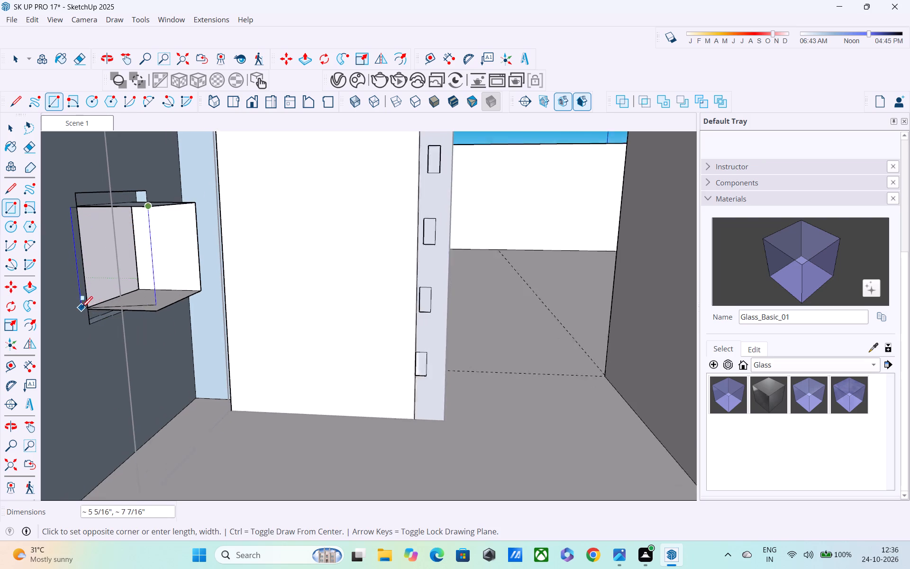
scroll(82, 309, "up", 7)
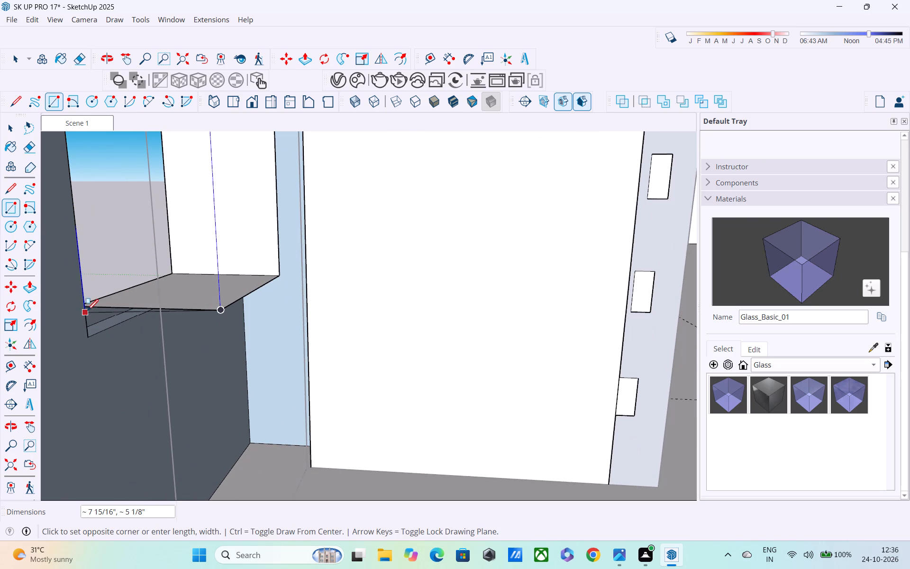
scroll(84, 306, "up", 6)
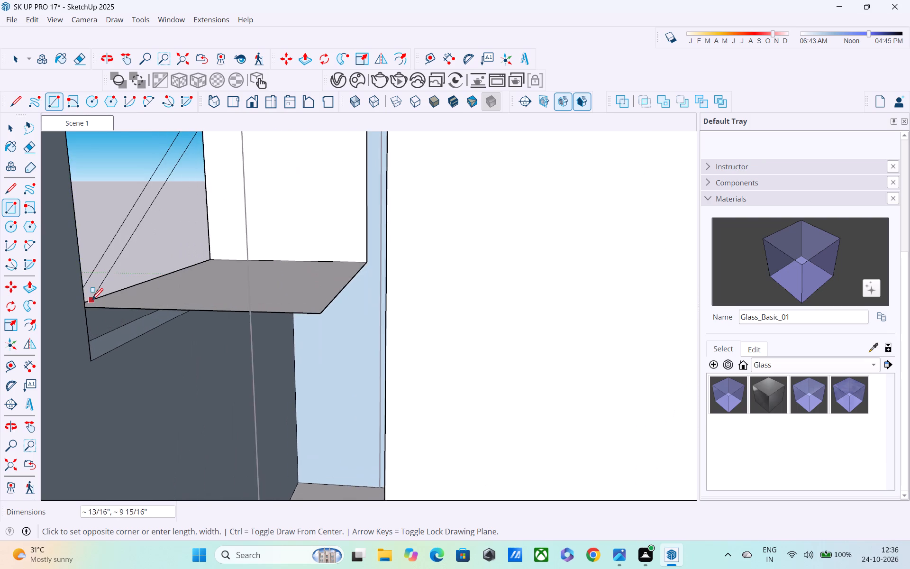
scroll(92, 301, "up", 3)
middle_click_drag(84, 309, 0, 325)
scroll(184, 331, "down", 3)
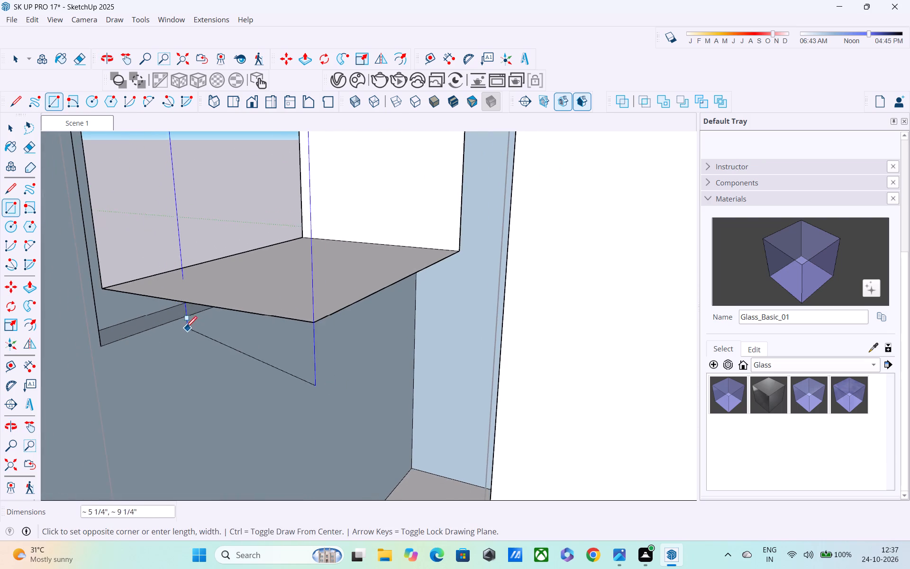
middle_click_drag(183, 329, 177, 316)
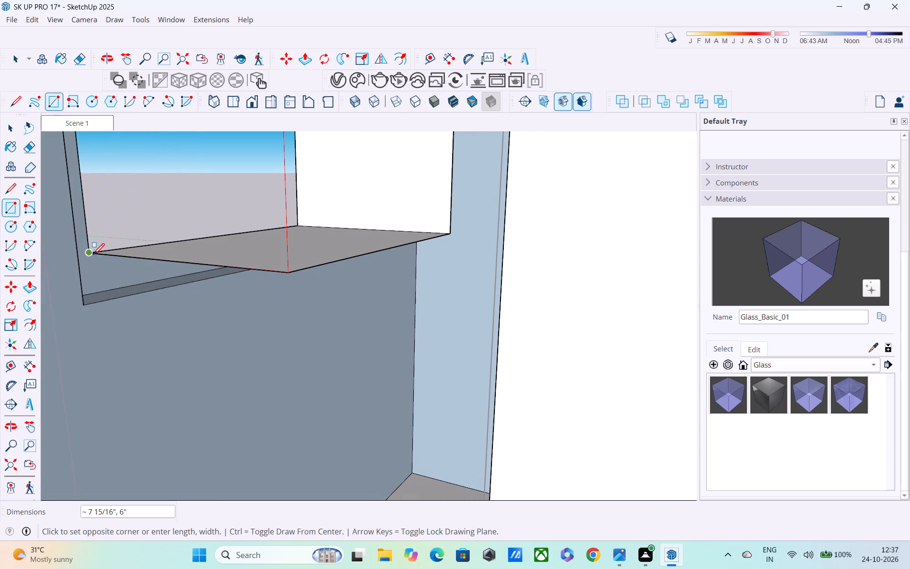
left_click(93, 255)
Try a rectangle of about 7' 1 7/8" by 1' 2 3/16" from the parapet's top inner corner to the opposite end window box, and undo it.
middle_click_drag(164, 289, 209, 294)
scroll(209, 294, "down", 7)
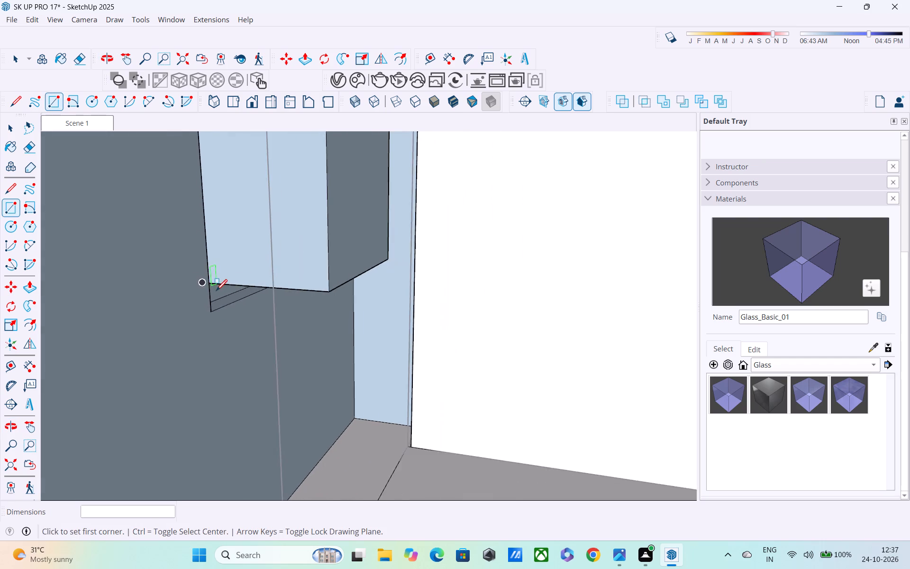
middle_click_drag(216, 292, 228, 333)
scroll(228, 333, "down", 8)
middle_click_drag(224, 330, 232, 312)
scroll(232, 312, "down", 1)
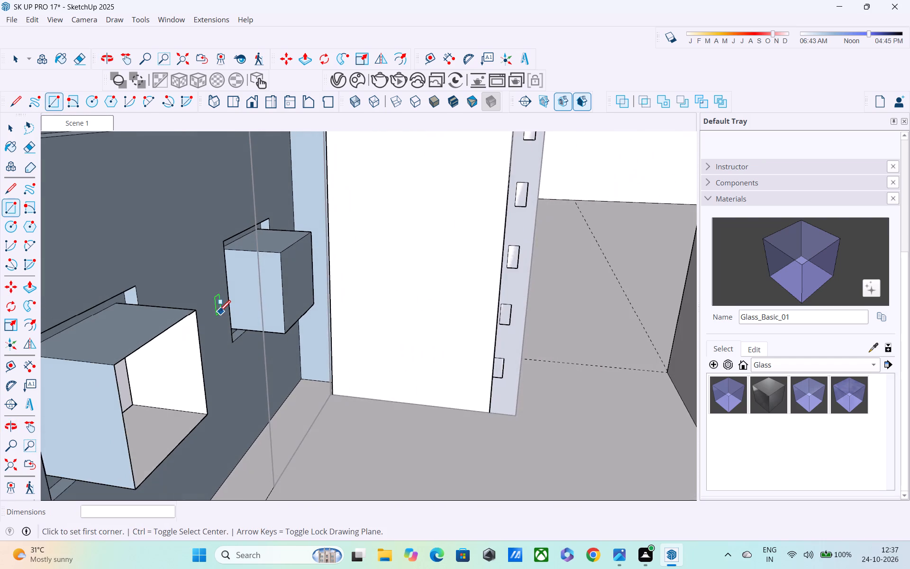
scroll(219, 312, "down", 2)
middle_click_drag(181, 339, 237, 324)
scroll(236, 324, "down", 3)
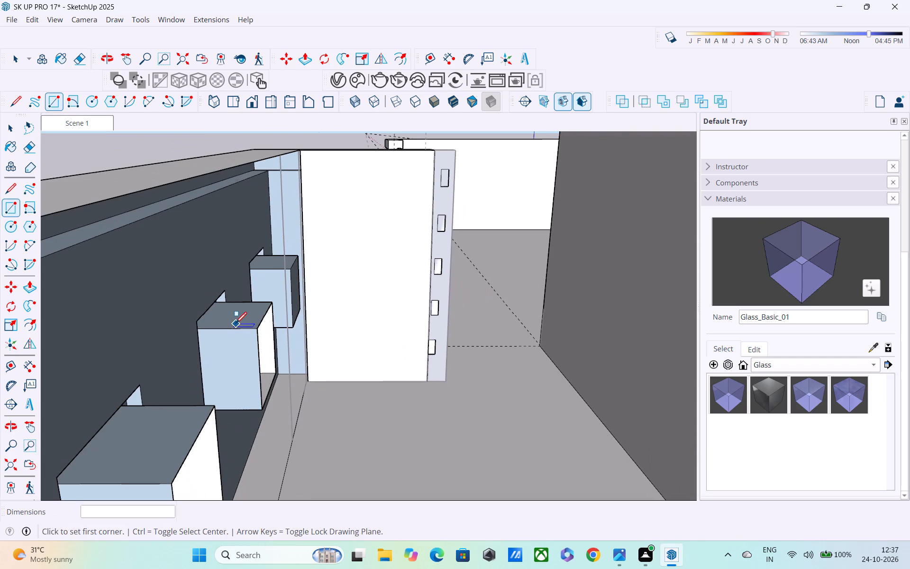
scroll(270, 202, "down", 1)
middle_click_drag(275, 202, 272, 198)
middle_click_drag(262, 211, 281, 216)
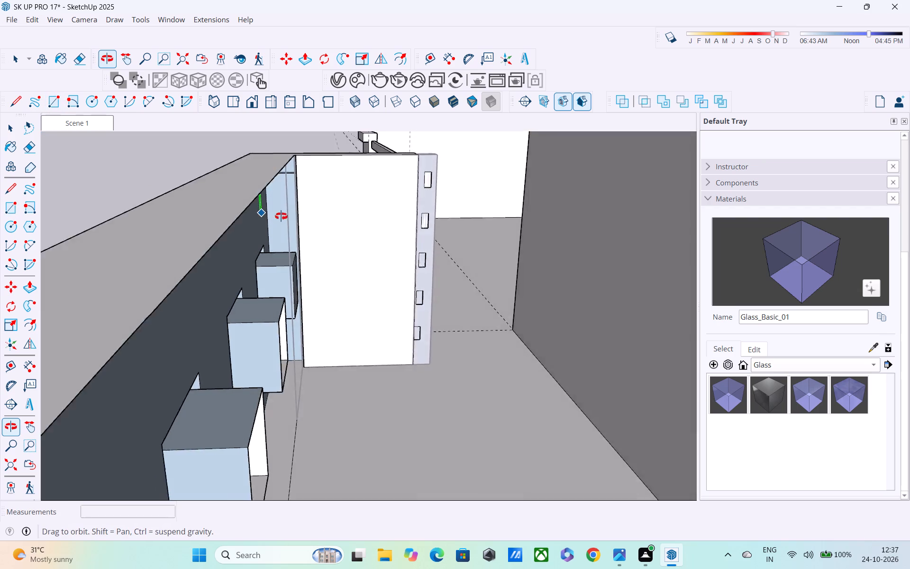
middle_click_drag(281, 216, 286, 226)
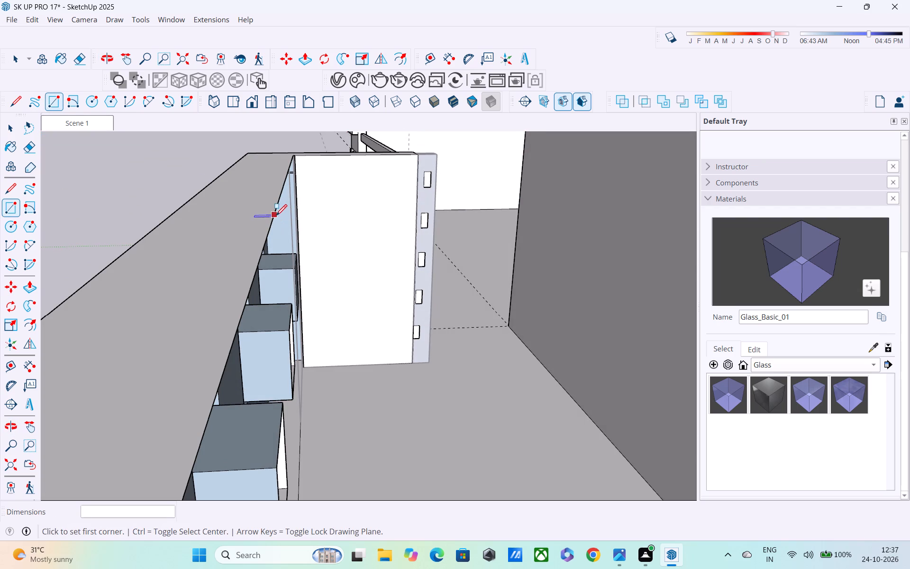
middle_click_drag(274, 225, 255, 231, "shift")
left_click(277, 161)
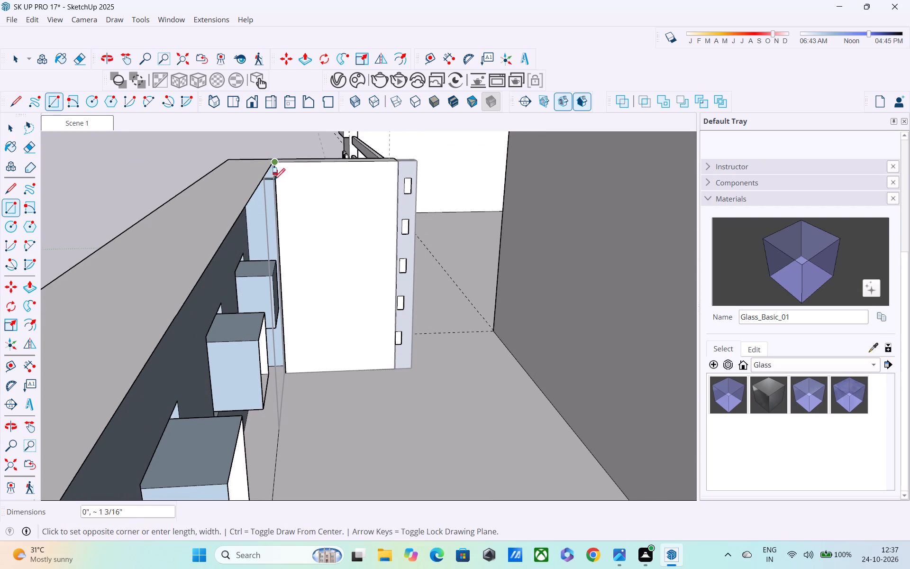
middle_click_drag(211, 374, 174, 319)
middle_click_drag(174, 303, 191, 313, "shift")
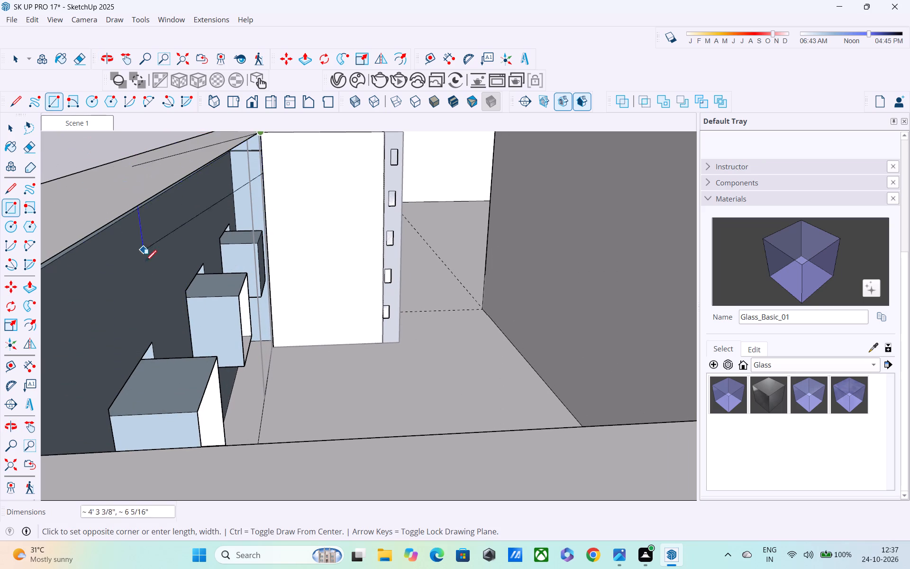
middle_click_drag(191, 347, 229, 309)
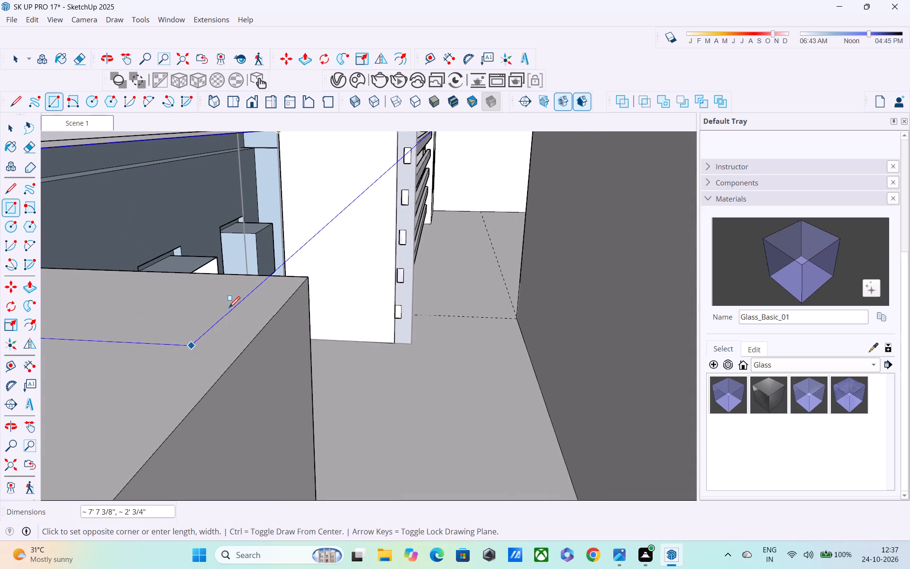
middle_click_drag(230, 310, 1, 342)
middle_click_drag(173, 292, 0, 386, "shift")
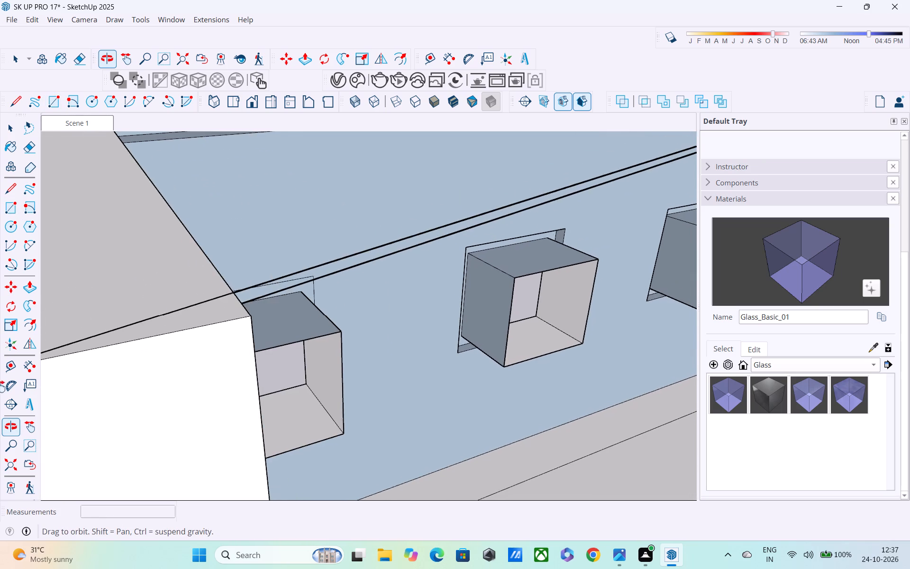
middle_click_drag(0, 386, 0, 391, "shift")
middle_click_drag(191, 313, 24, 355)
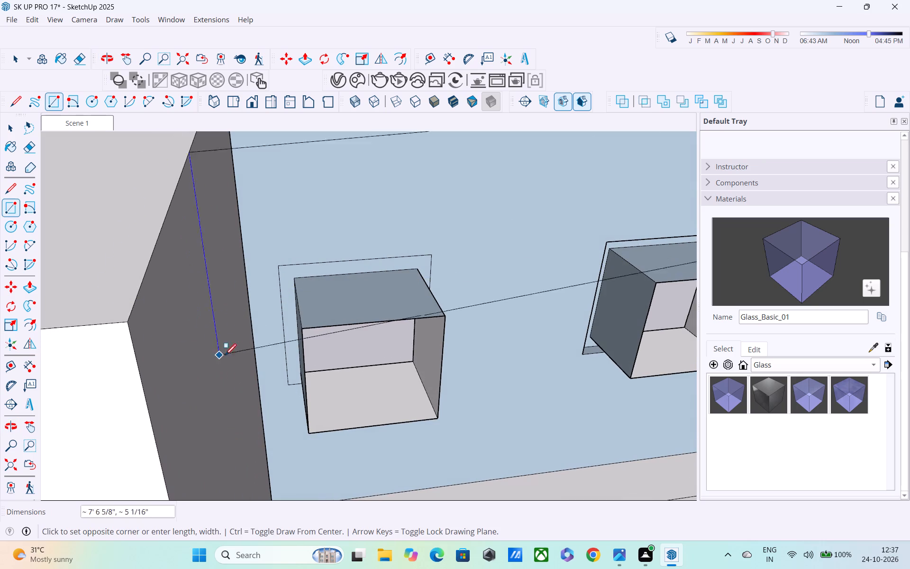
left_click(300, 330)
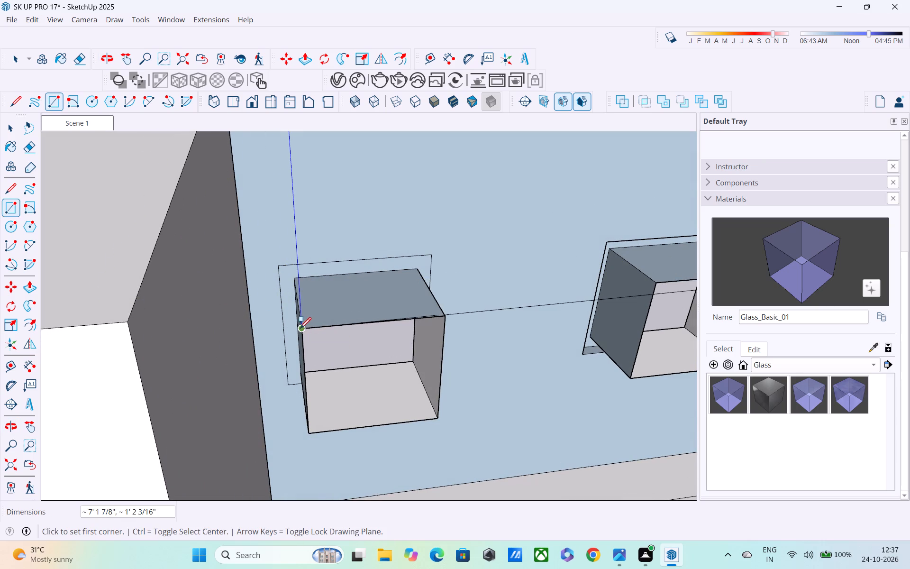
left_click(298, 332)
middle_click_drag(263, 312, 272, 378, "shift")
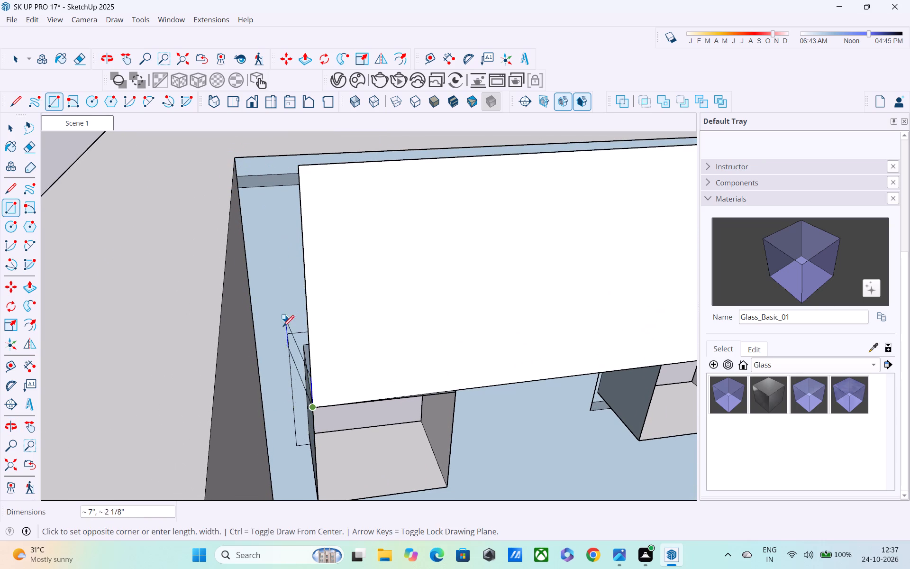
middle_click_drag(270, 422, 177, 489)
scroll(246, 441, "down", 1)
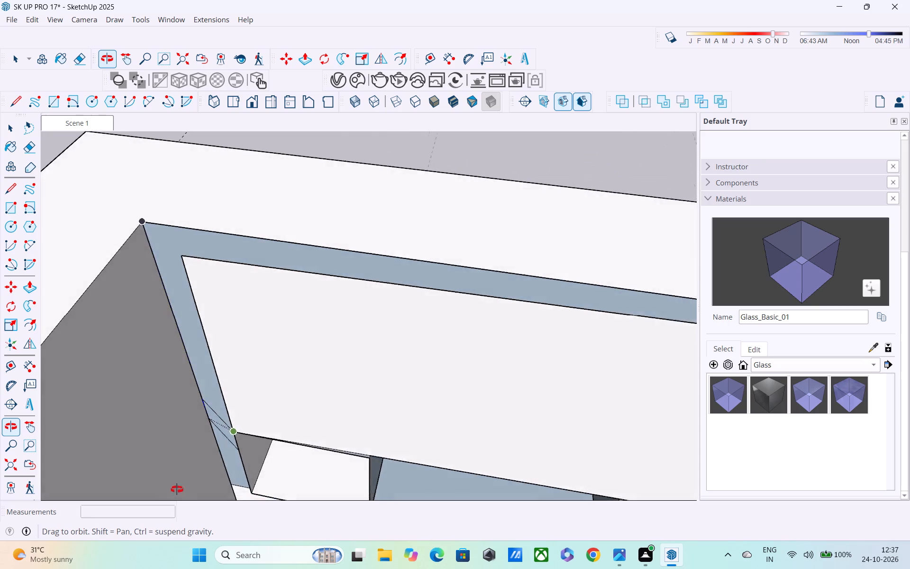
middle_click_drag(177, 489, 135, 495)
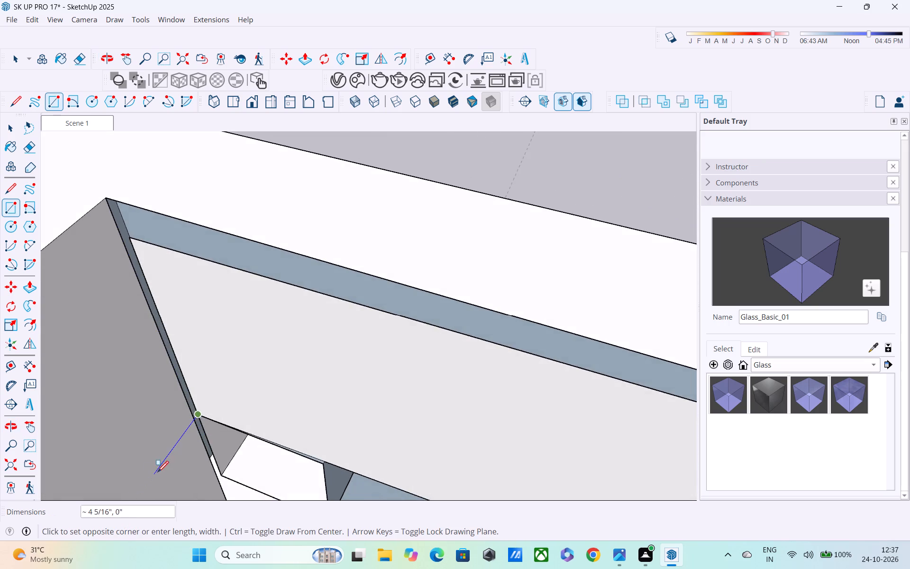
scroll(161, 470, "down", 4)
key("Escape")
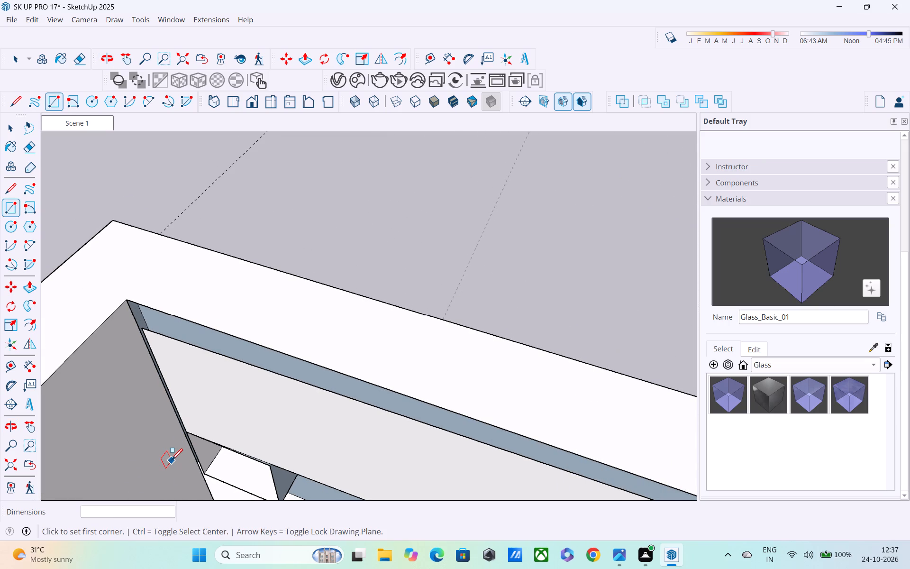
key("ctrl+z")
Return to the saved Scene 1 view.
middle_click_drag(194, 461, 172, 413)
scroll(238, 417, "down", 2)
middle_click_drag(355, 433, 353, 432)
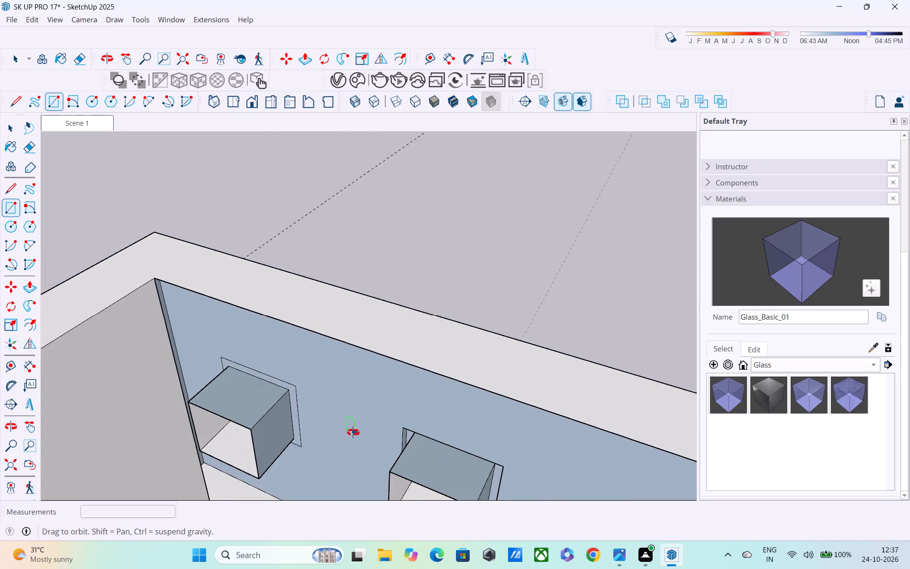
middle_click_drag(353, 432, 247, 346)
scroll(270, 358, "down", 4)
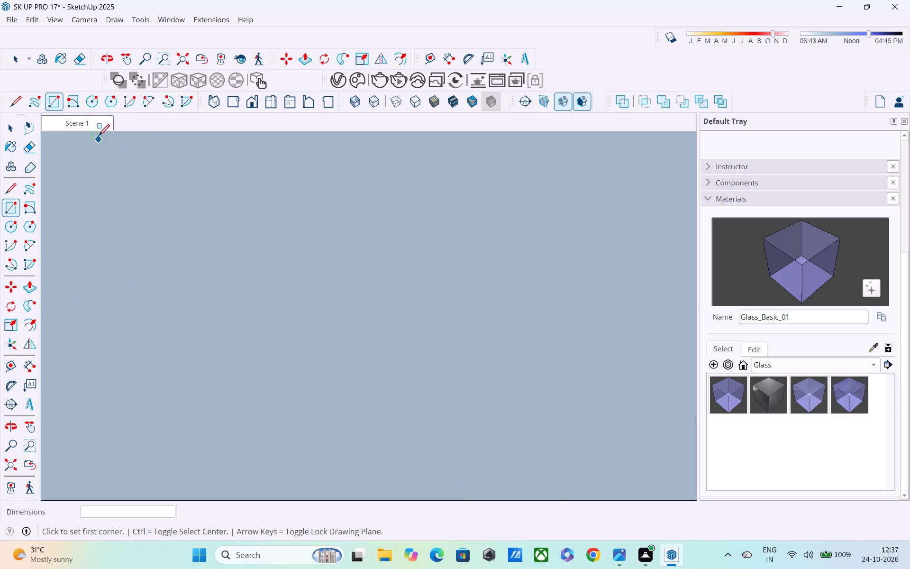
left_click(92, 124)
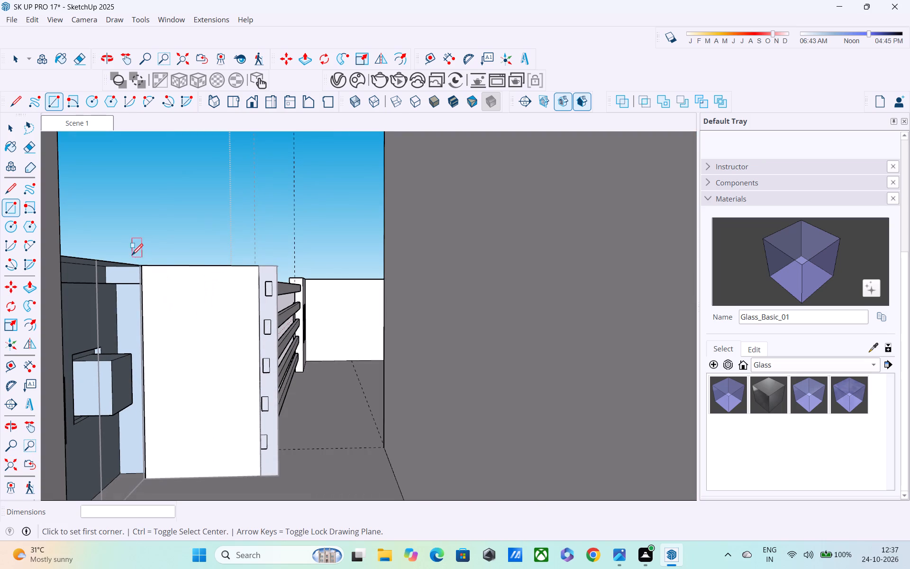
Draw a rectangle of about 5' 9 13/16" by 1' 2 3/16" along the parapet's inner side, from the top corner at the white end wall to the third window box.
scroll(131, 266, "up", 3)
middle_click_drag(151, 281, 120, 307)
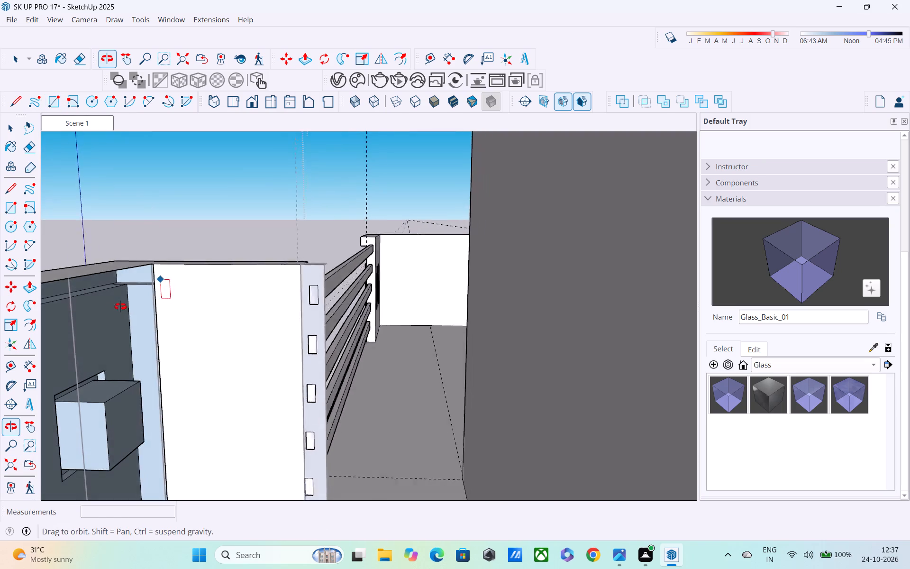
middle_click_drag(120, 307, 145, 300)
scroll(132, 278, "up", 2)
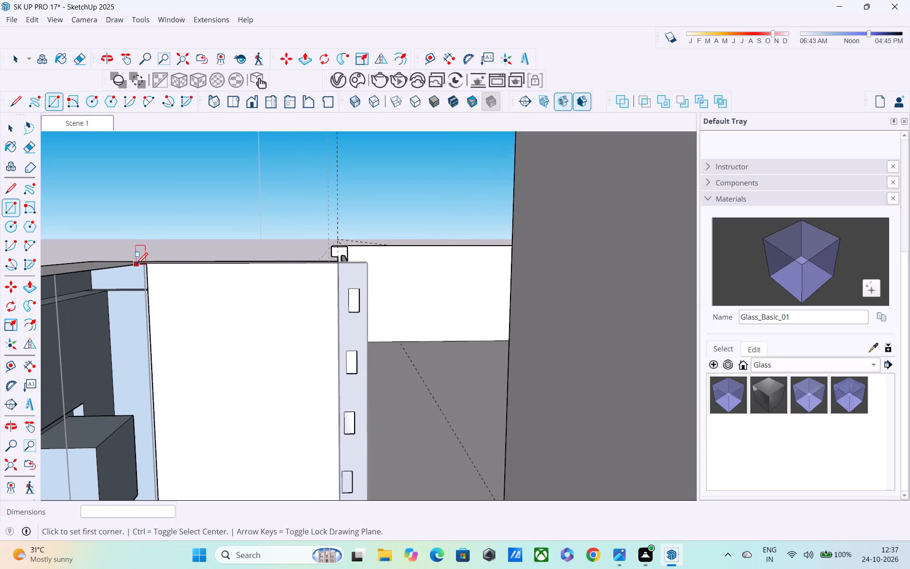
left_click(144, 266)
scroll(104, 327, "down", 1)
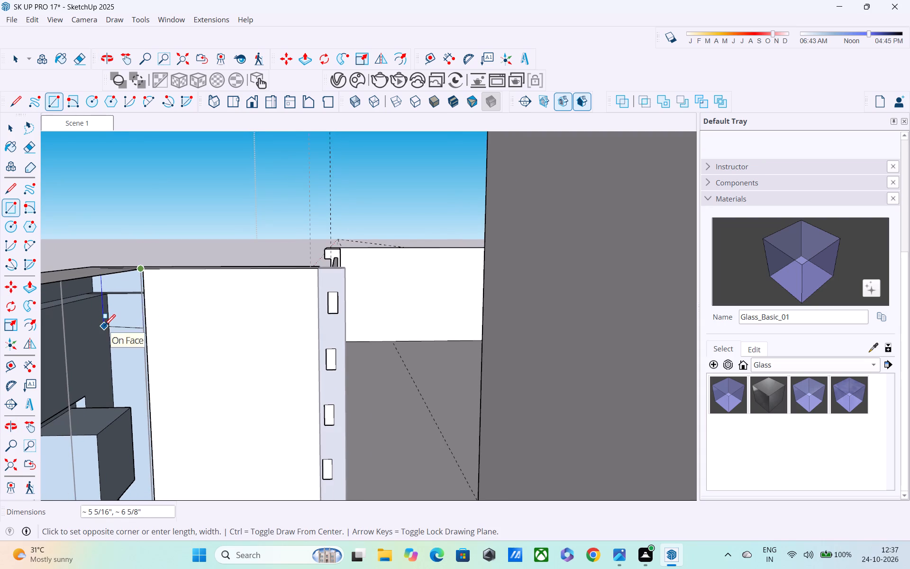
middle_click_drag(104, 326, 196, 245, "shift")
scroll(187, 266, "down", 3)
middle_click_drag(183, 282, 227, 215, "shift")
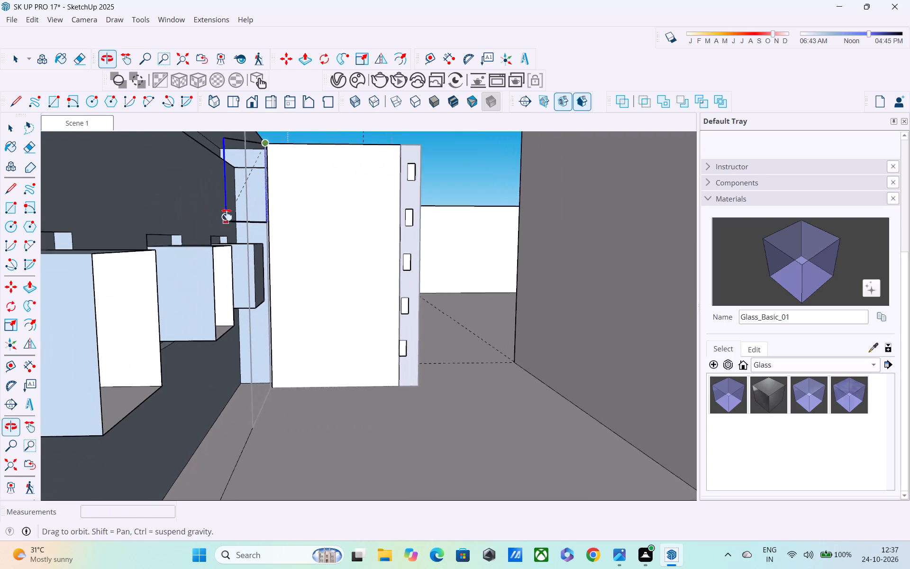
middle_click_drag(227, 215, 227, 214, "shift")
middle_click_drag(227, 223, 229, 259, "shift")
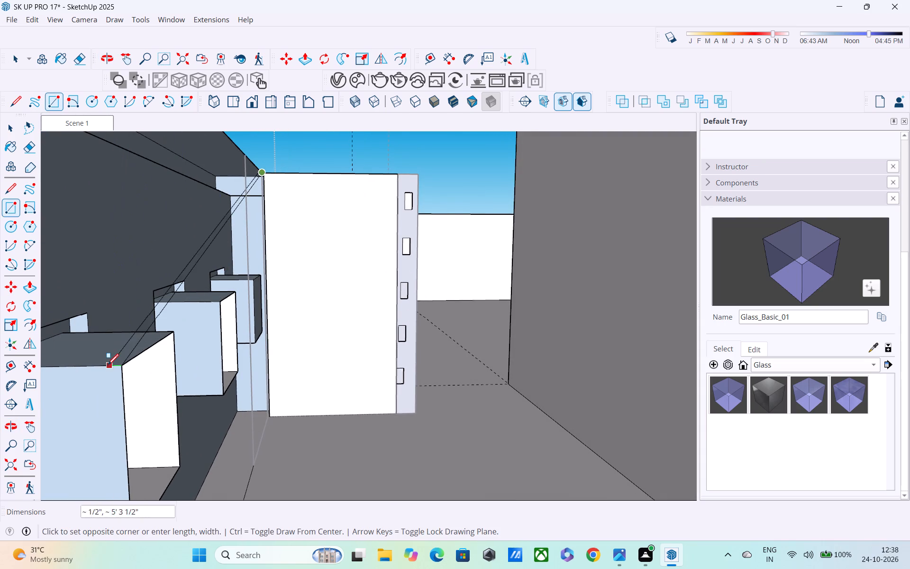
middle_click_drag(119, 363, 171, 300, "shift")
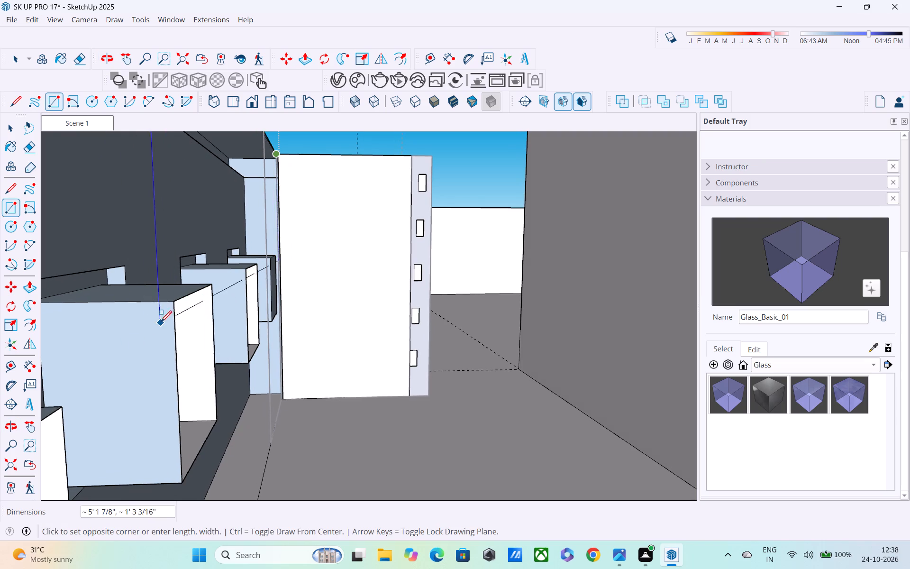
middle_click_drag(166, 307, 302, 220)
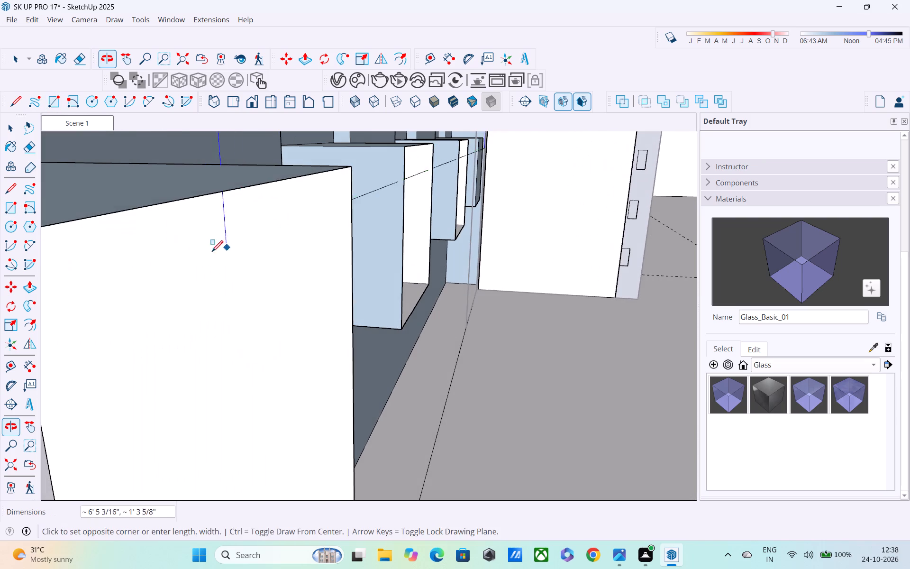
middle_click_drag(109, 310, 197, 269, "shift")
scroll(192, 266, "down", 4)
middle_click_drag(144, 324, 39, 314)
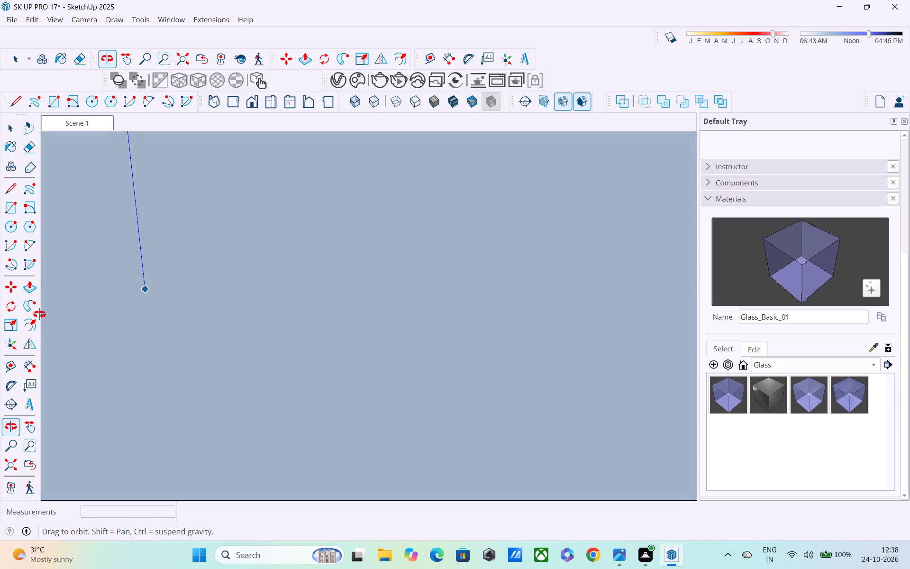
middle_click_drag(39, 314, 30, 304)
left_click(69, 126)
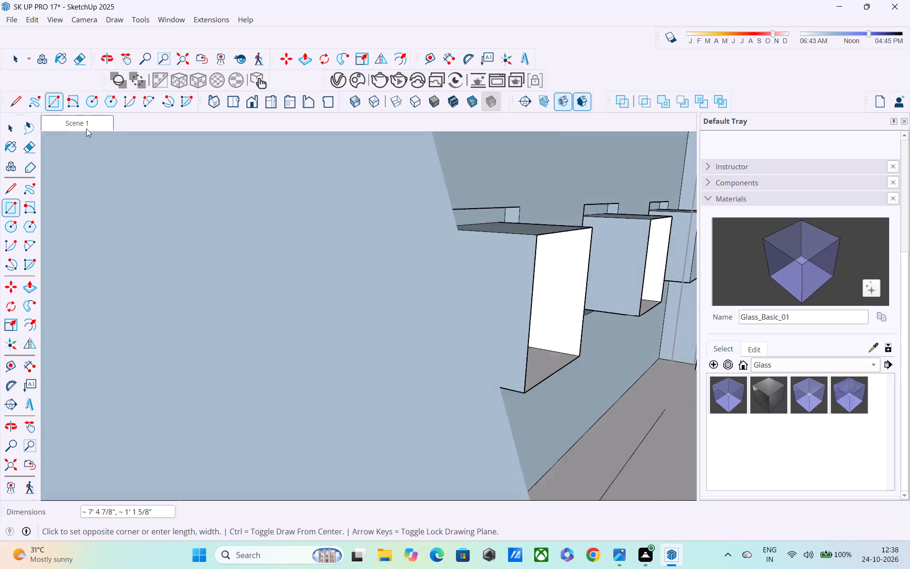
middle_click_drag(206, 193, 155, 214)
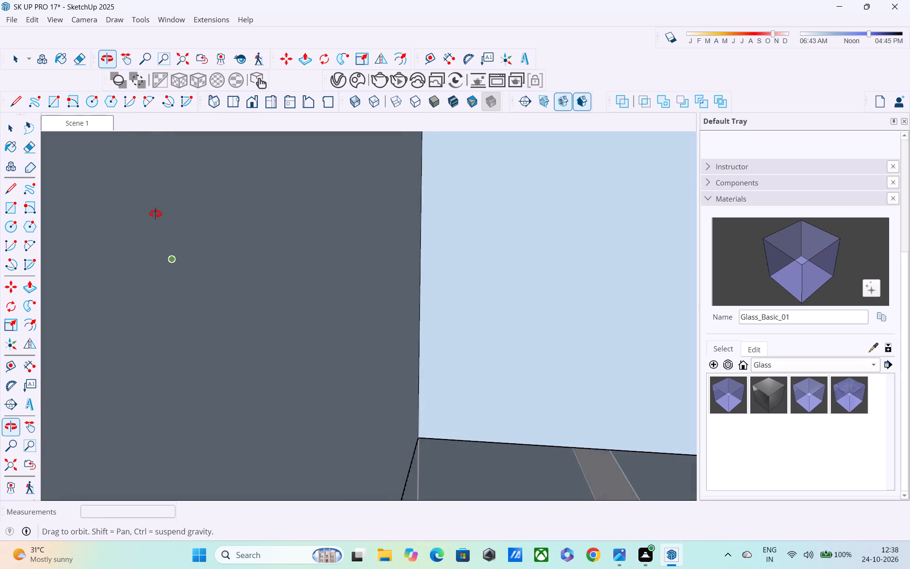
middle_click_drag(155, 214, 187, 208)
scroll(151, 283, "up", 2)
middle_click_drag(132, 290, 62, 314)
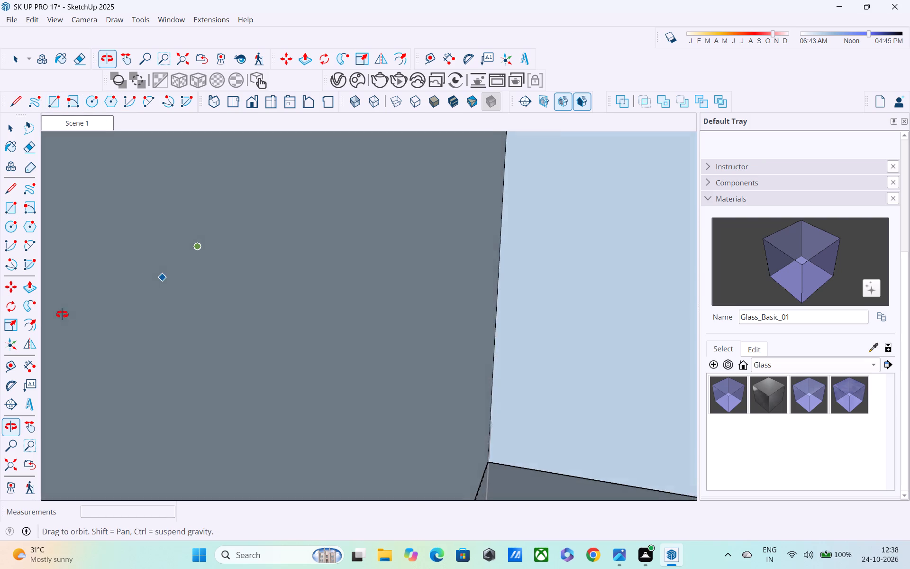
middle_click_drag(62, 314, 125, 274)
scroll(146, 266, "up", 10)
middle_click_drag(149, 261, 118, 279)
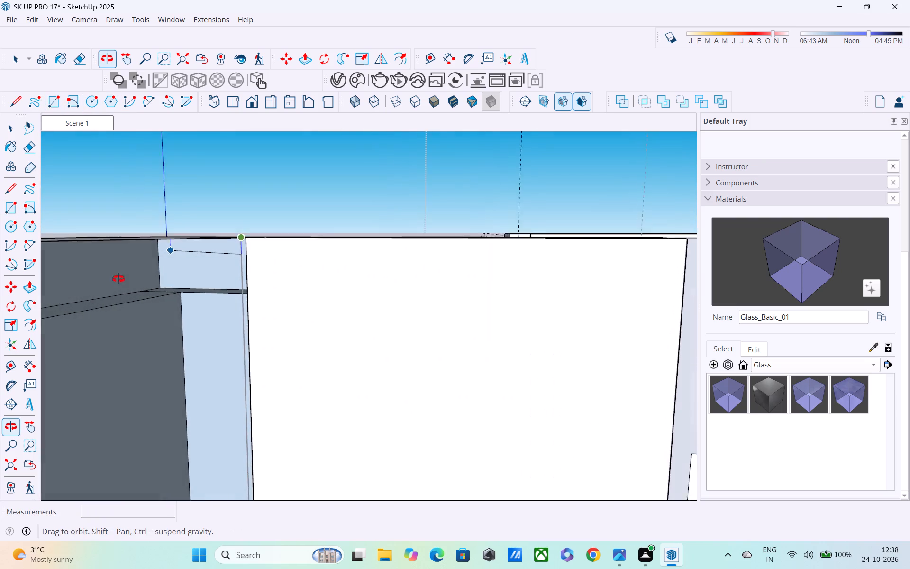
middle_click_drag(118, 279, 372, 209)
scroll(371, 209, "down", 5)
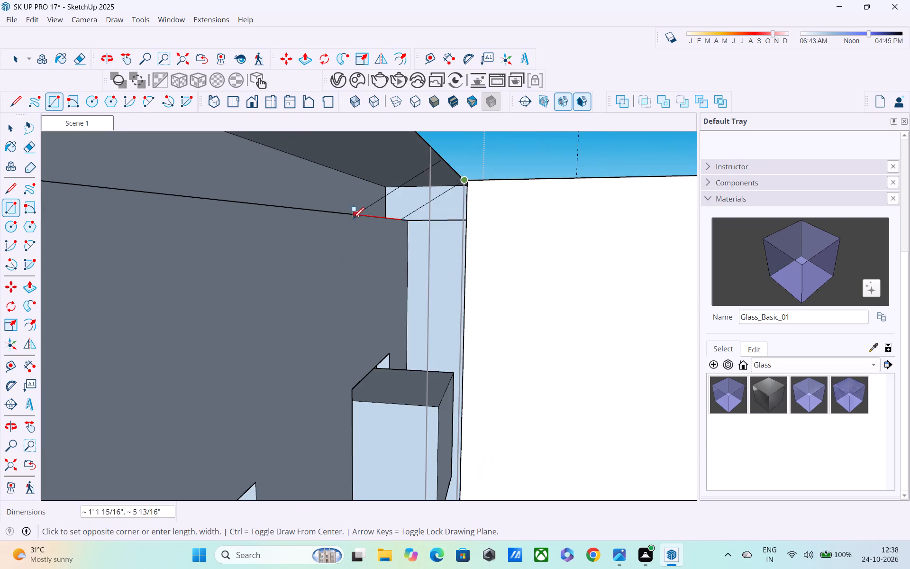
scroll(353, 220, "down", 1)
middle_click_drag(353, 220, 400, 172, "shift")
scroll(401, 171, "down", 10)
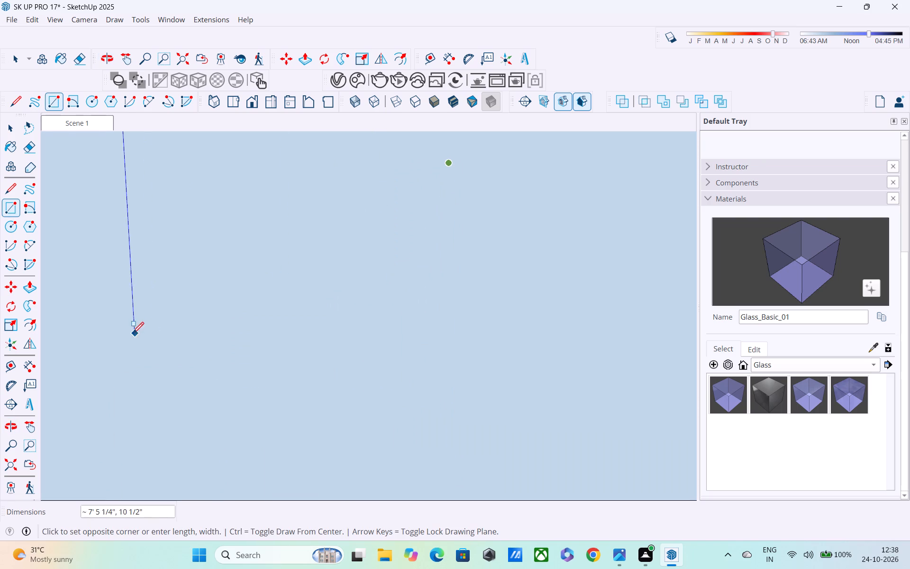
middle_click_drag(80, 329, 186, 281, "shift")
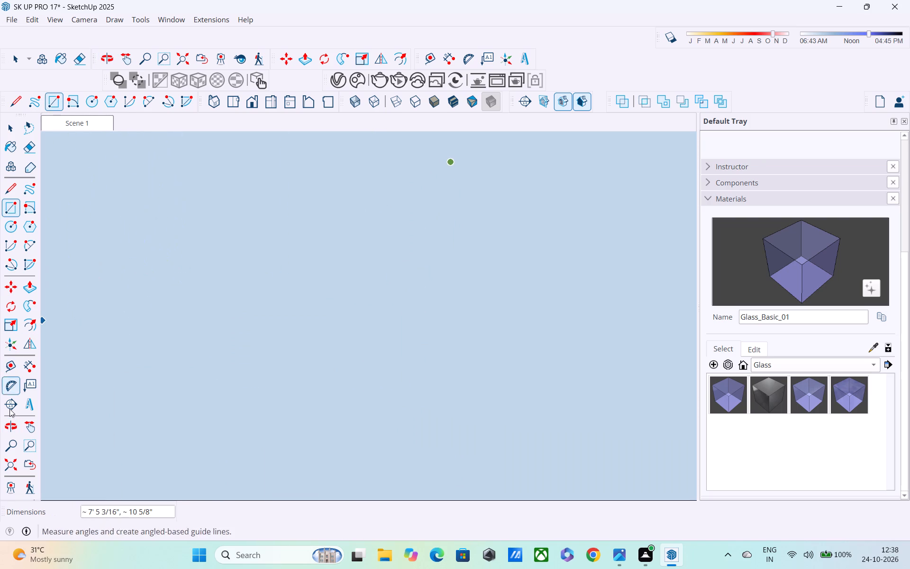
left_click(2, 466)
middle_click_drag(143, 362, 390, 461)
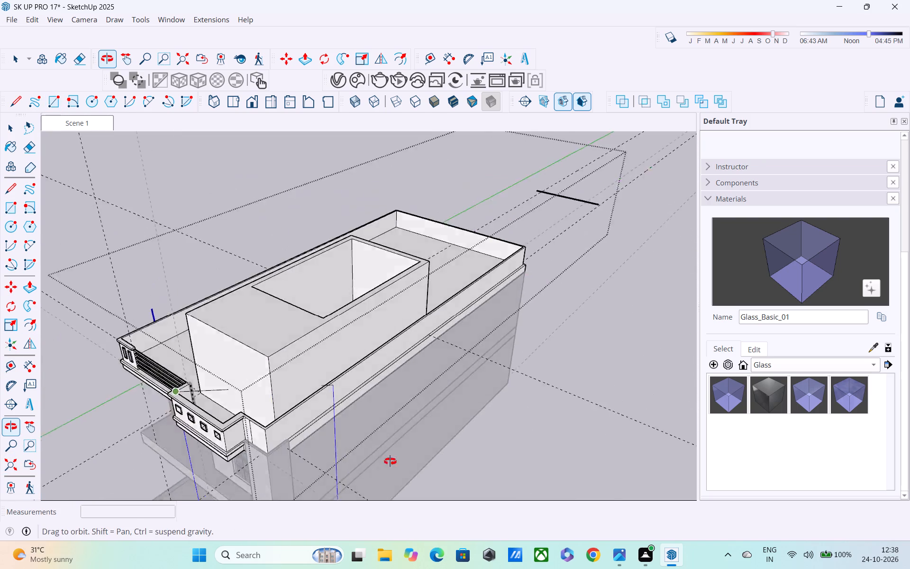
middle_click_drag(390, 461, 324, 463)
scroll(107, 361, "up", 9)
middle_click_drag(100, 357, 76, 367)
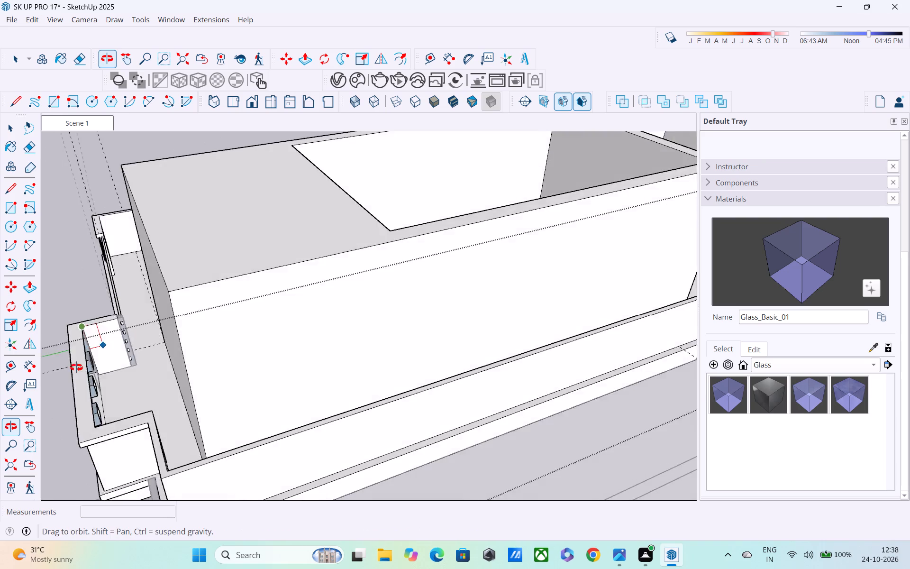
middle_click_drag(76, 367, 60, 378)
scroll(74, 369, "up", 10)
middle_click_drag(105, 378, 67, 402)
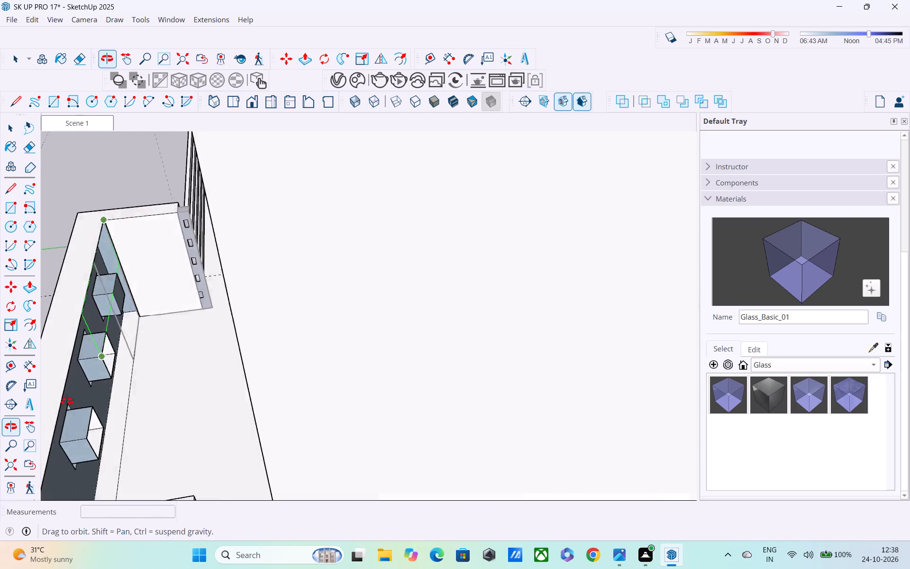
middle_click_drag(67, 402, 54, 417)
middle_click_drag(73, 424, 334, 299)
middle_click_drag(136, 438, 172, 327, "shift")
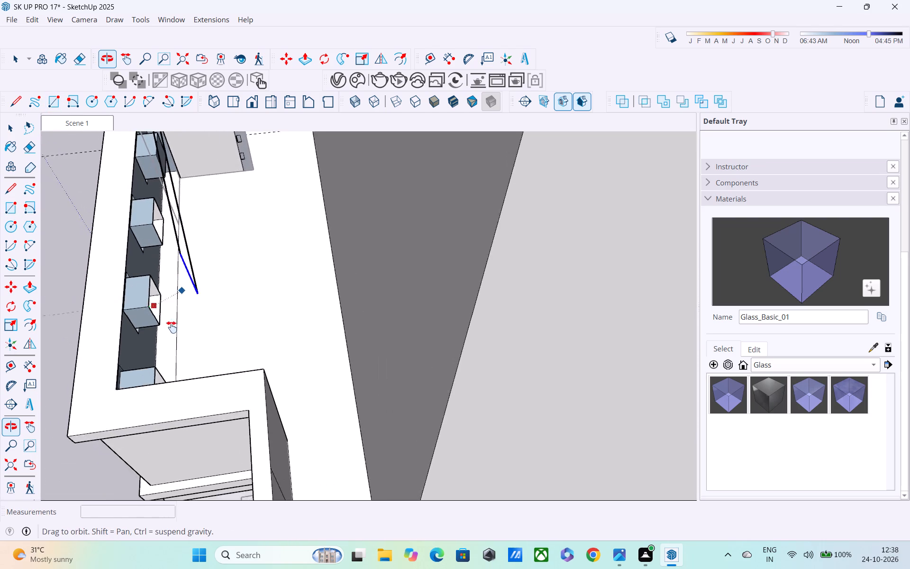
middle_click_drag(172, 327, 162, 339, "shift")
scroll(127, 358, "up", 3)
left_click(136, 349)
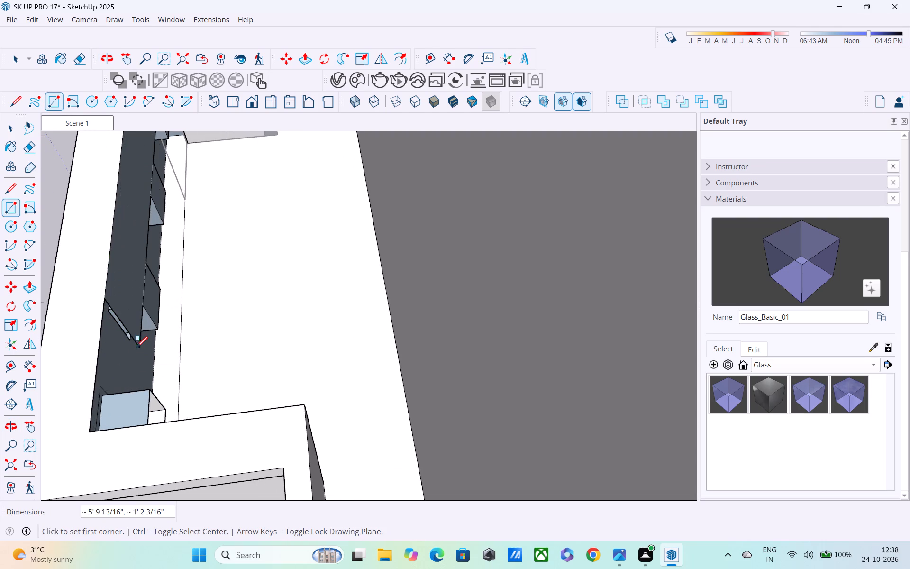
Draw a second rectangle covering the rest of the parapet's inner side, from the first rectangle's end past the last window box to the end corner.
left_click(101, 303)
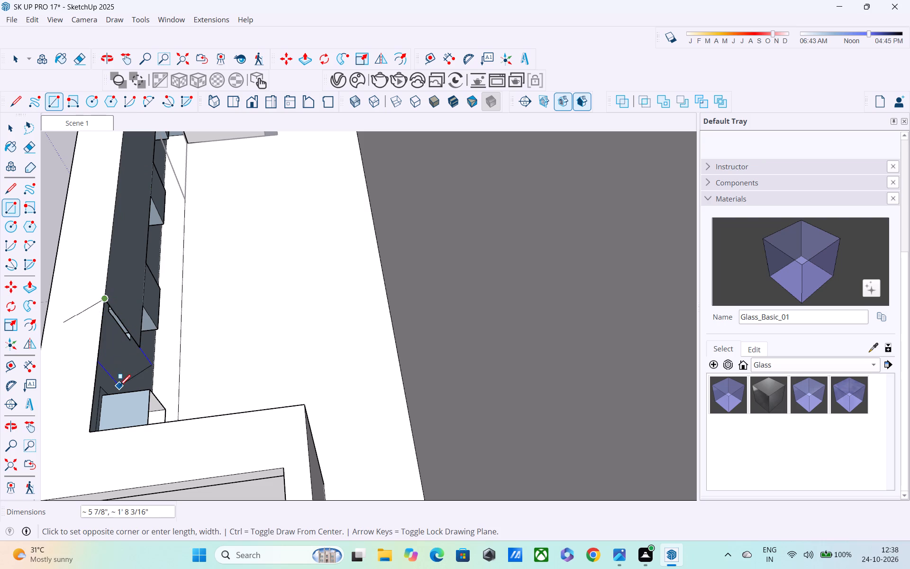
middle_click_drag(127, 420, 145, 368, "shift")
middle_click_drag(146, 376, 160, 435)
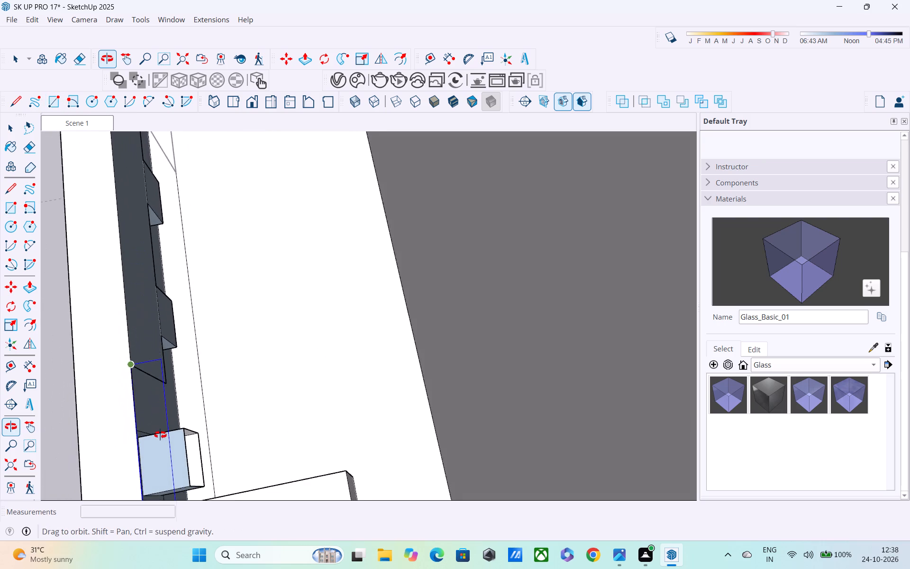
middle_click_drag(160, 435, 187, 373)
middle_click_drag(193, 395, 159, 468)
scroll(182, 422, "up", 4)
left_click(202, 427)
From outside, delete the face blocking the inner end of the window opening second from the parapet's outer corner.
middle_click_drag(201, 418, 192, 386)
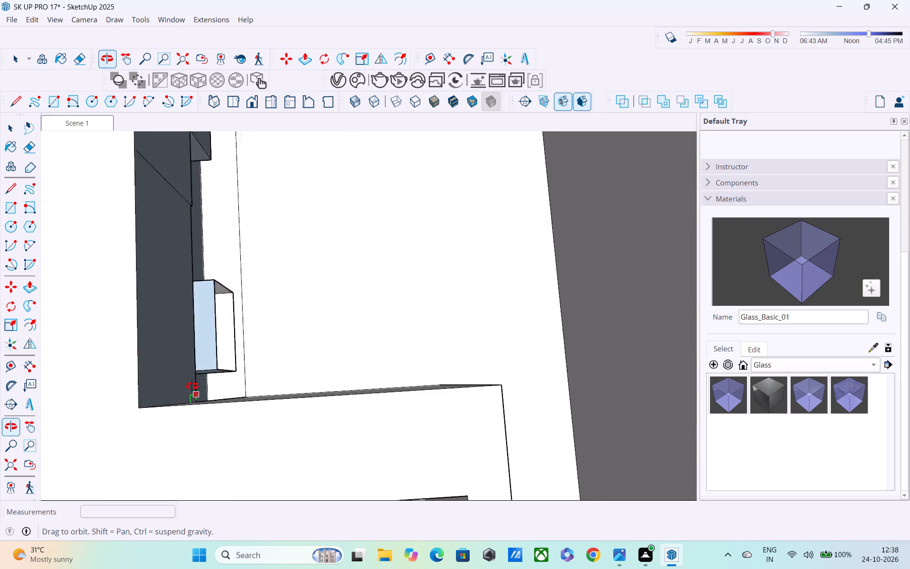
middle_click_drag(192, 386, 166, 441)
scroll(168, 380, "down", 4)
middle_click_drag(177, 357, 87, 299)
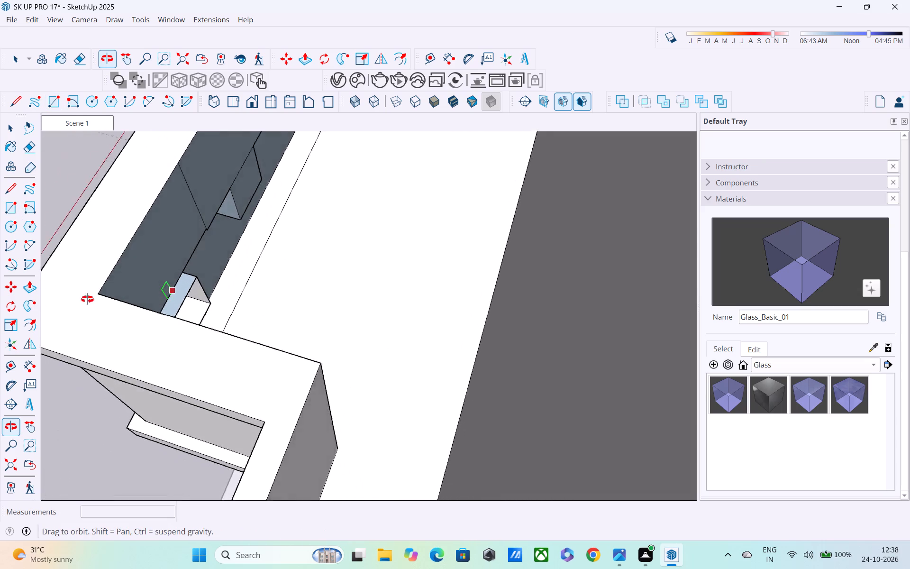
middle_click_drag(87, 299, 81, 372)
scroll(152, 349, "up", 3)
middle_click_drag(182, 331, 378, 193)
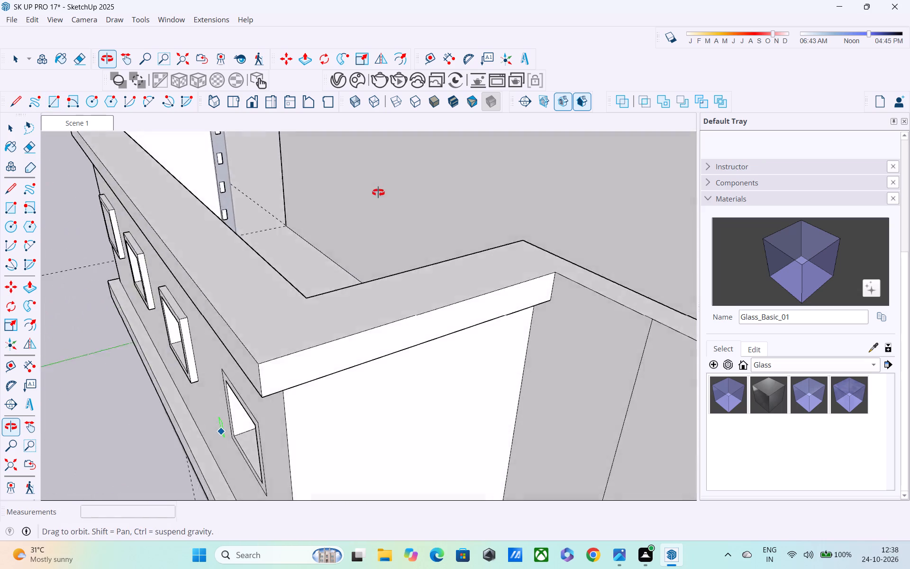
middle_click_drag(378, 193, 411, 159)
middle_click_drag(207, 312, 265, 292)
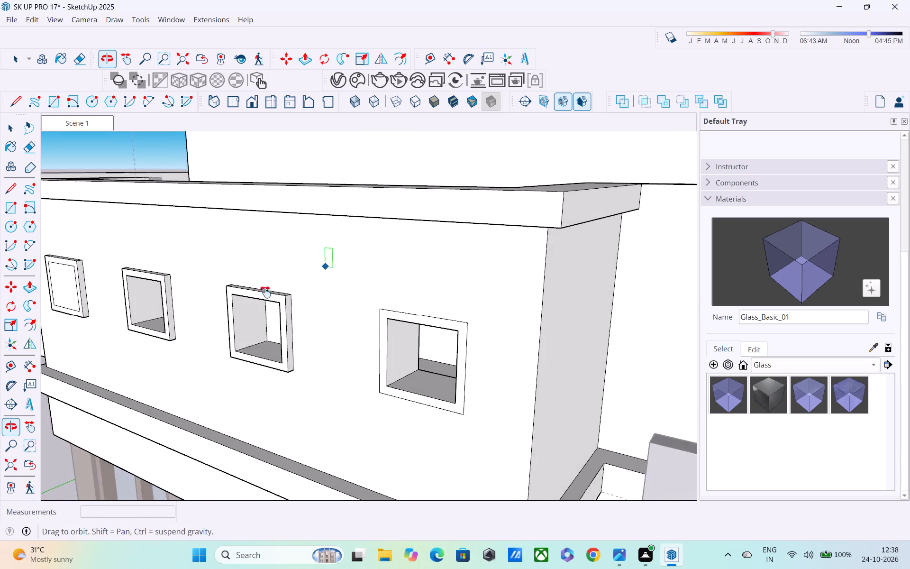
middle_click_drag(265, 292, 104, 375)
middle_click_drag(91, 386, 187, 349)
key("space")
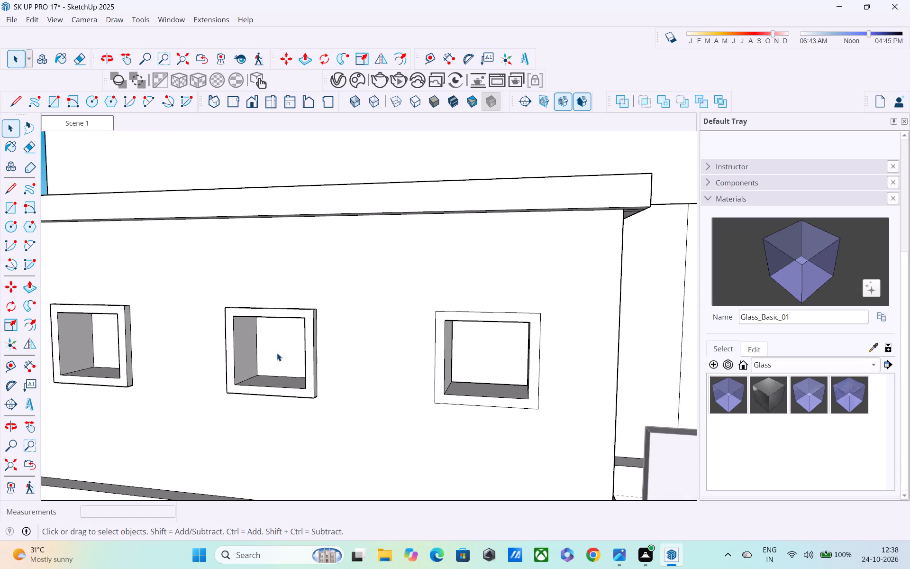
left_click(277, 353)
key("Delete")
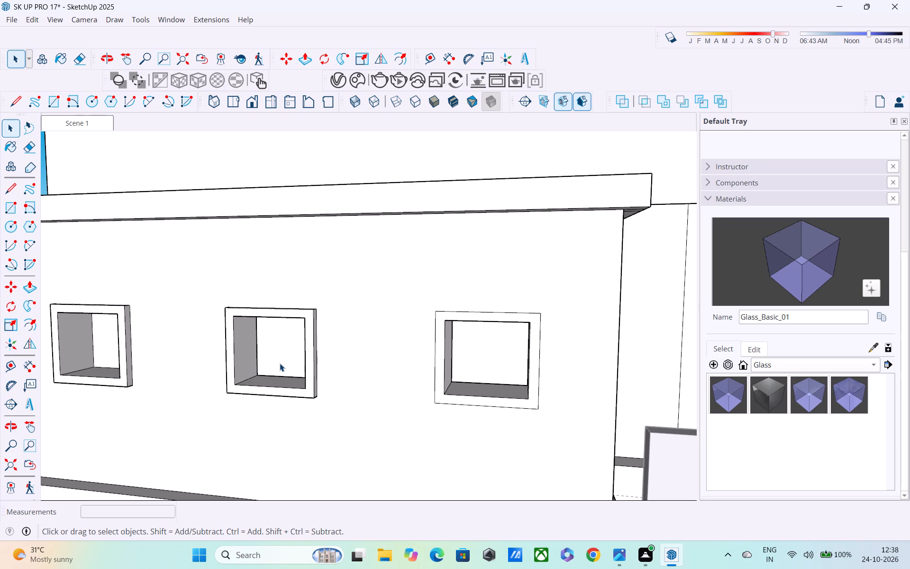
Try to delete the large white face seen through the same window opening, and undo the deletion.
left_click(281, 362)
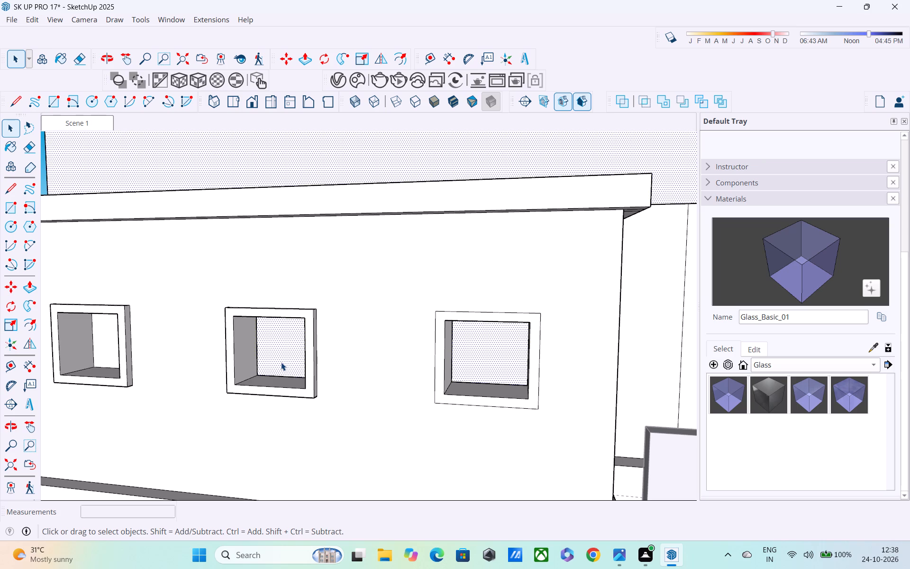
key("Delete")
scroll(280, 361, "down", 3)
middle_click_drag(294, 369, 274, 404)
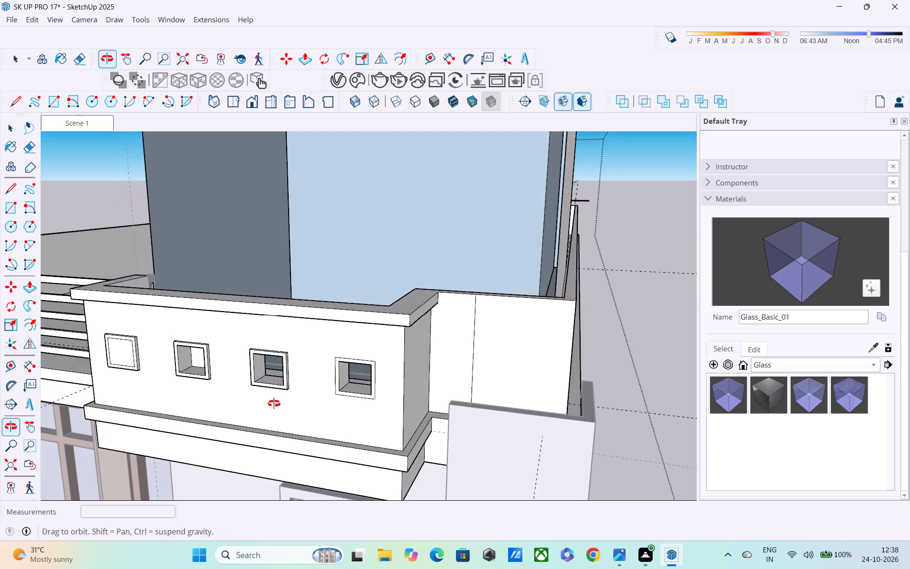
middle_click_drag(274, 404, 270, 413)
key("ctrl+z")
Examine the parapet's four window openings from outside and the inner side of the wall for faces still missing or blocking.
middle_click_drag(291, 402, 308, 334)
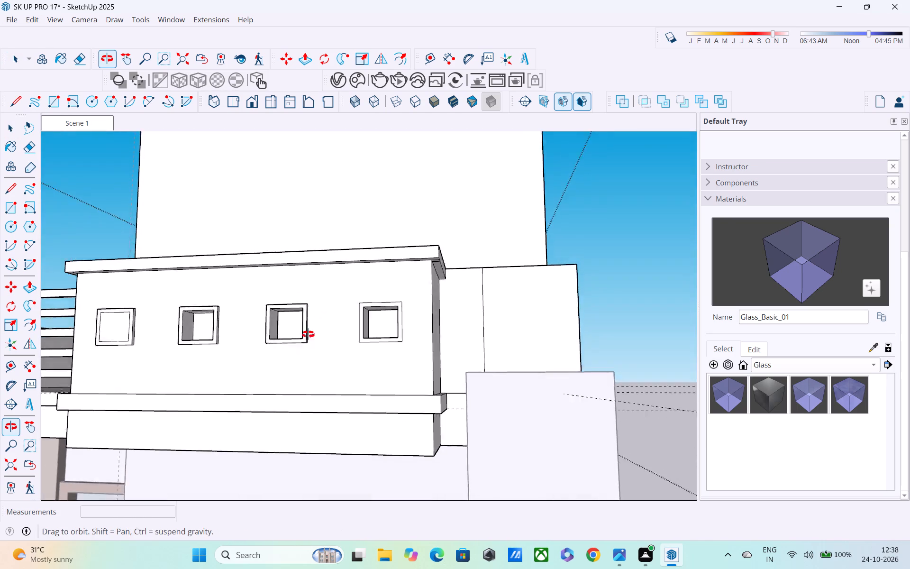
middle_click_drag(308, 334, 400, 310)
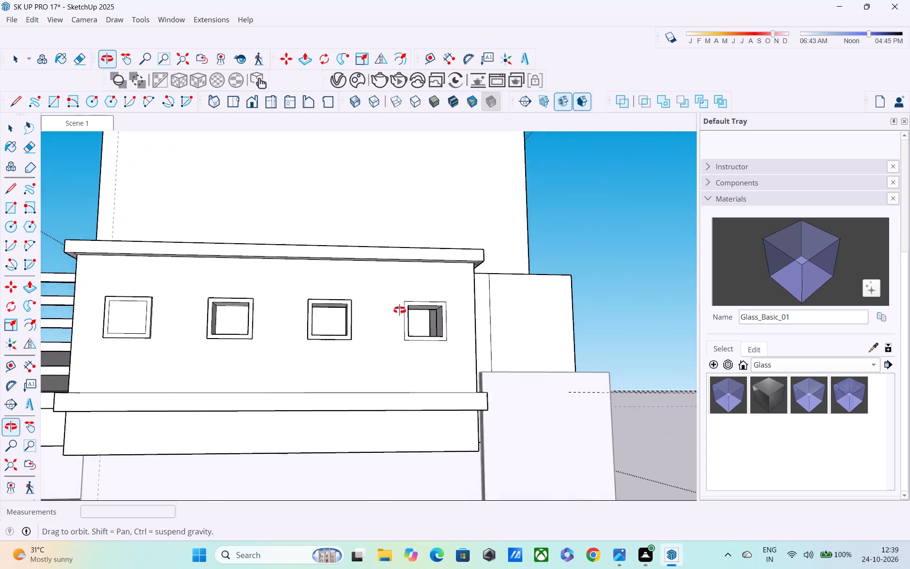
middle_click_drag(400, 310, 629, 521)
middle_click_drag(474, 392, 506, 396)
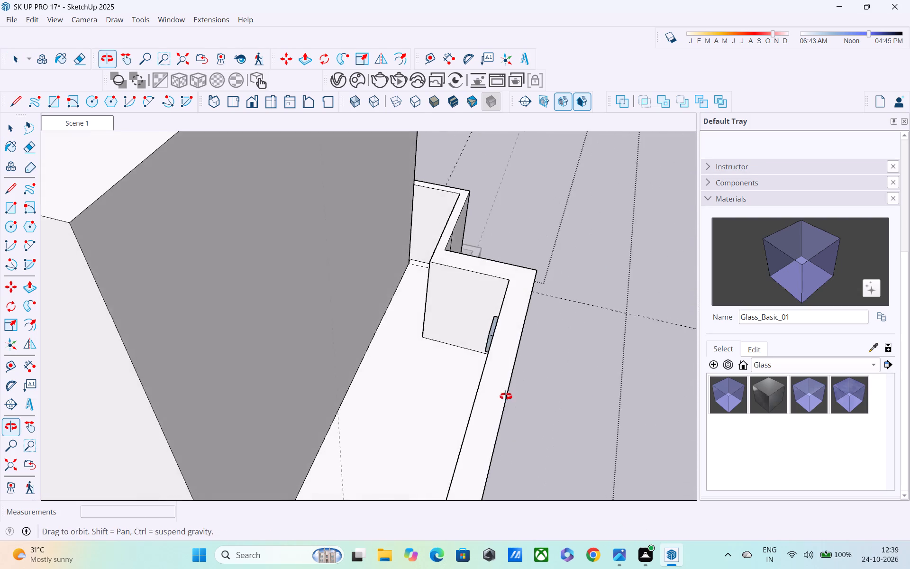
middle_click_drag(506, 396, 503, 377)
middle_click_drag(353, 393, 416, 339)
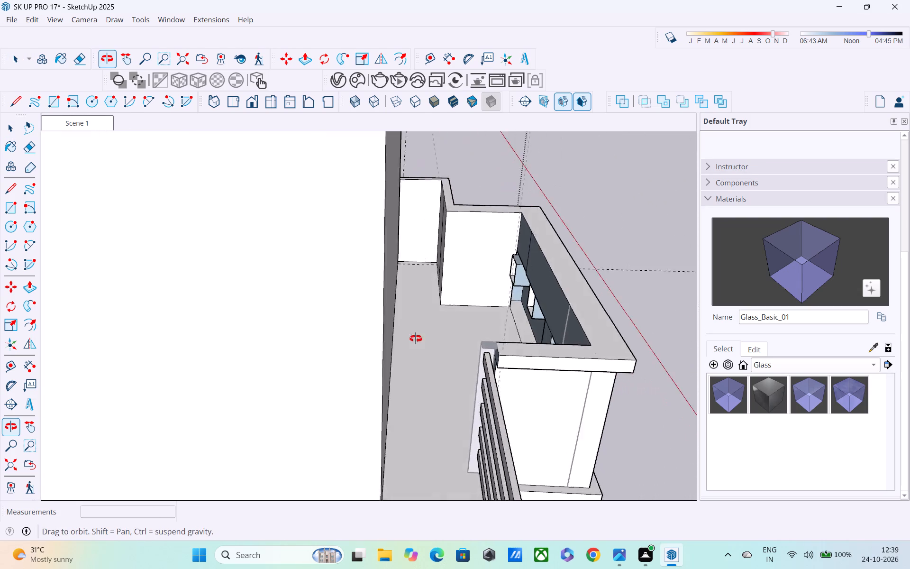
middle_click_drag(416, 339, 407, 330)
scroll(431, 298, "up", 3)
middle_click_drag(418, 290, 361, 321)
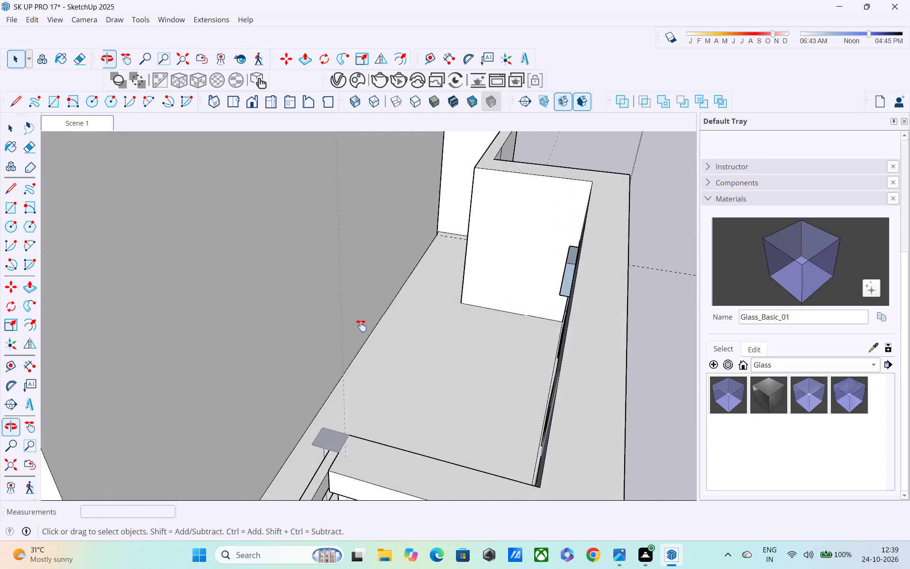
middle_click_drag(361, 324, 324, 441, "shift")
scroll(454, 370, "up", 4)
middle_click_drag(468, 384, 391, 303)
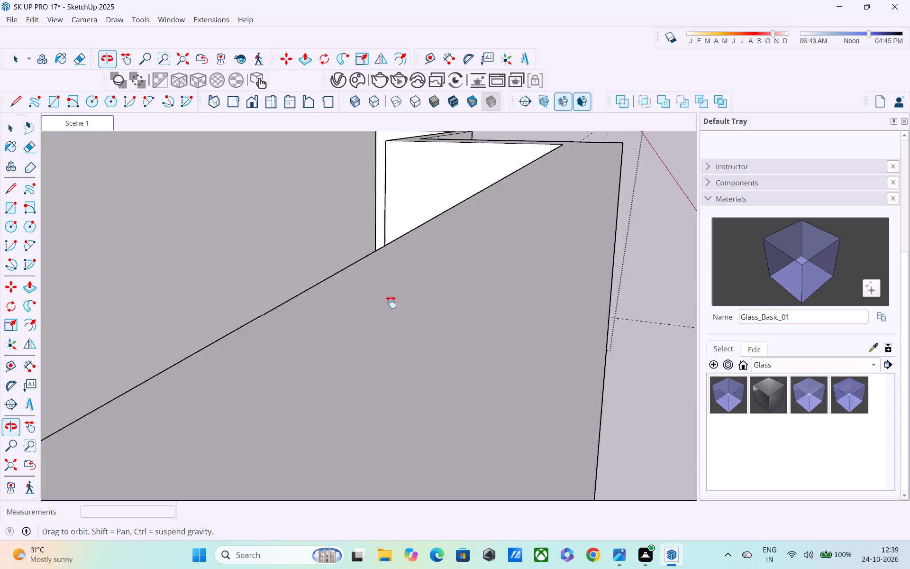
middle_click_drag(391, 303, 387, 301)
middle_click_drag(108, 303, 374, 308)
middle_click_drag(276, 338, 308, 317, "shift")
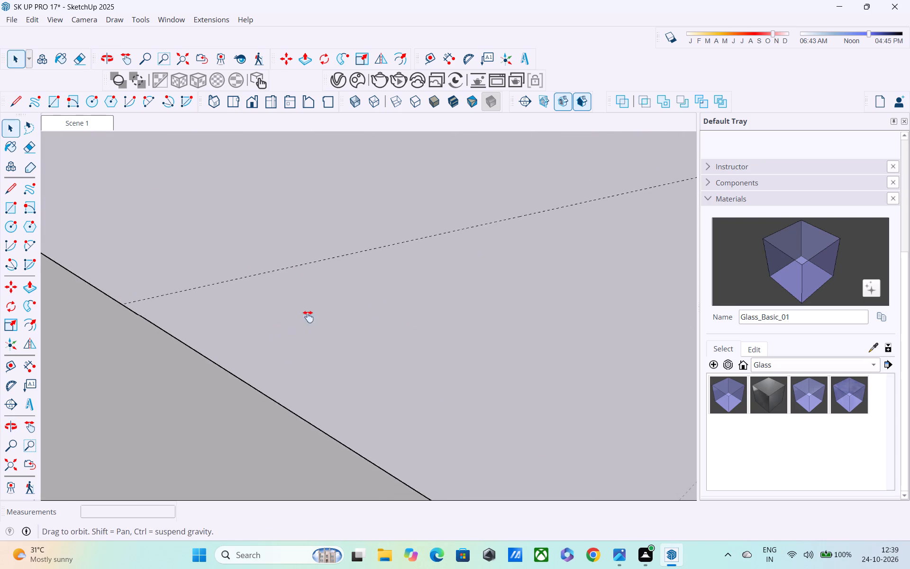
middle_click_drag(308, 317, 173, 300, "shift")
scroll(231, 301, "down", 6)
middle_click_drag(306, 354, 234, 343)
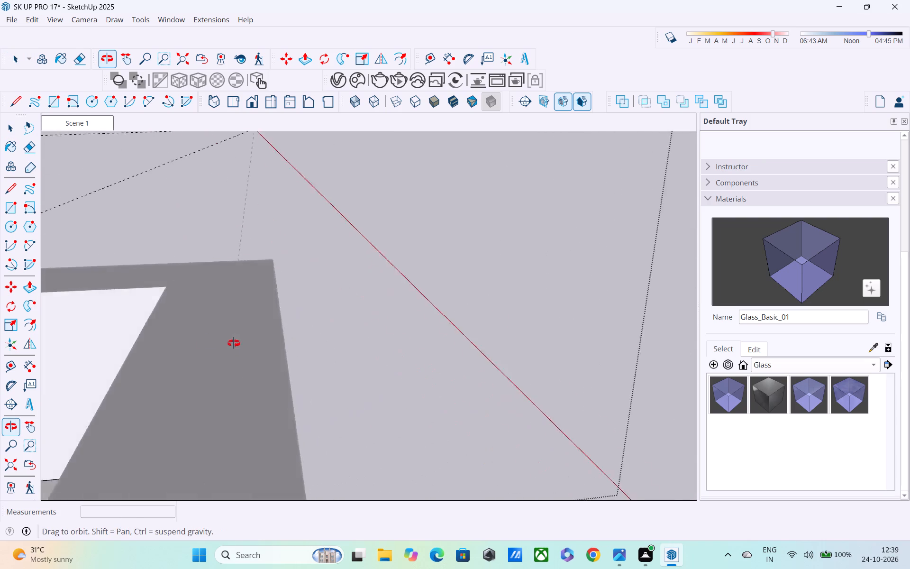
middle_click_drag(234, 343, 156, 301)
scroll(156, 301, "down", 15)
scroll(165, 326, "up", 1)
scroll(165, 326, "down", 4)
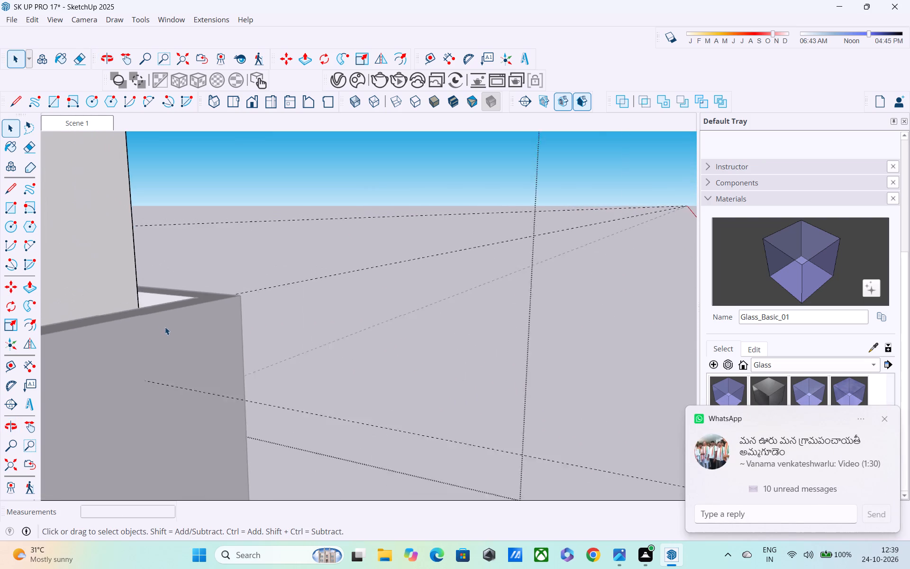
scroll(165, 327, "down", 2)
middle_click_drag(183, 335, 254, 286, "shift")
scroll(254, 286, "down", 9)
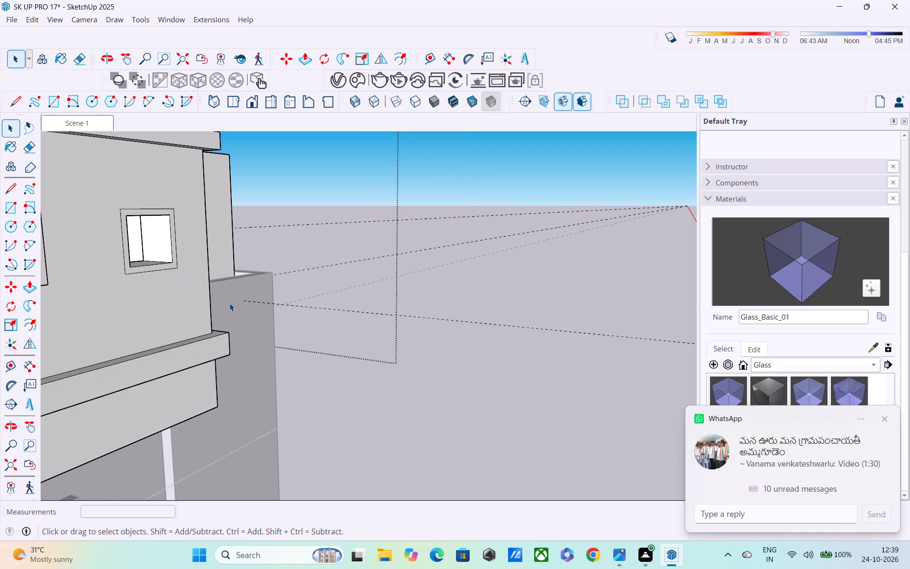
scroll(226, 303, "down", 4)
middle_click_drag(211, 308, 292, 294)
scroll(254, 302, "down", 6)
Draw a narrow rectangle about 1' 10" high at the parapet's inner end away from the railing, from the upper face's lower corner to the floor.
middle_click_drag(184, 318, 387, 385)
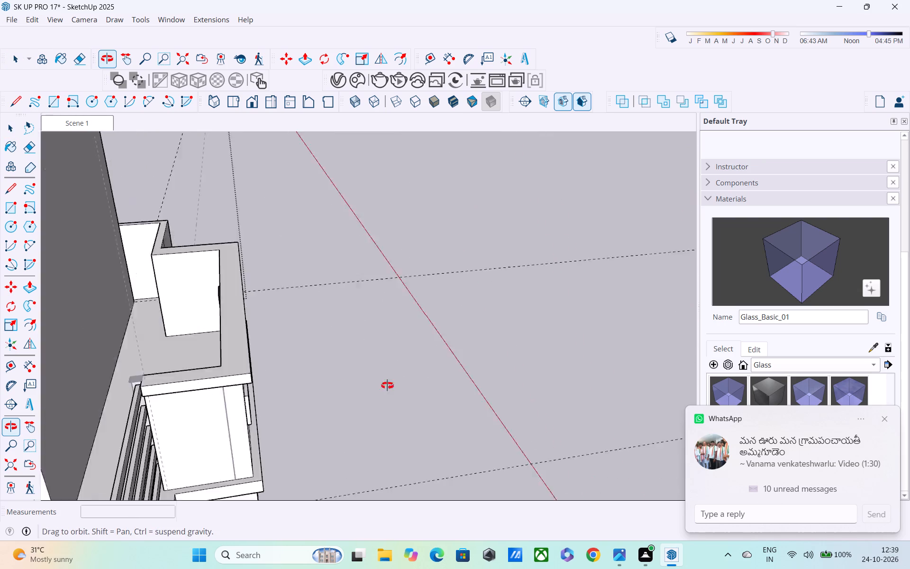
middle_click_drag(387, 385, 406, 357)
scroll(241, 354, "up", 4)
middle_click_drag(227, 314, 278, 334)
scroll(205, 303, "up", 11)
middle_click_drag(191, 287, 204, 205)
middle_click_drag(190, 321, 195, 274)
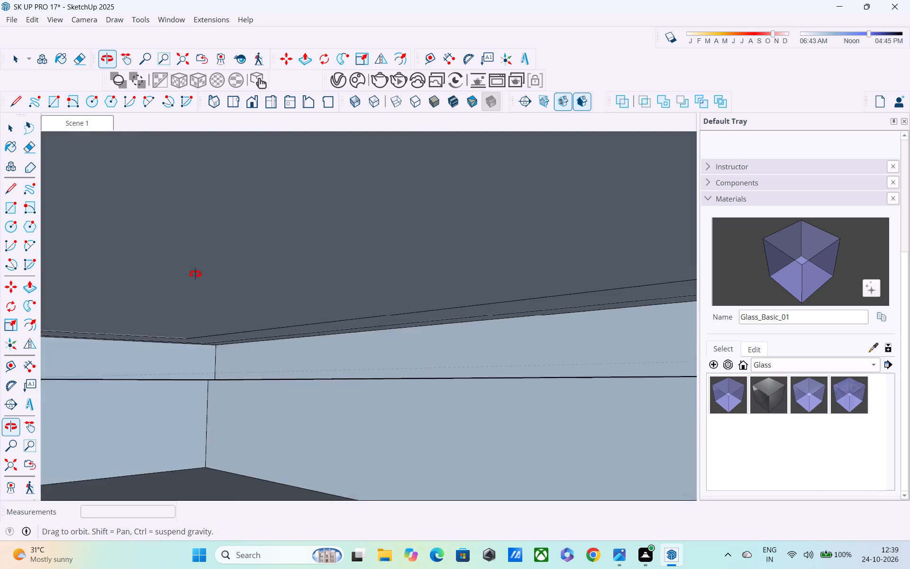
middle_click_drag(195, 274, 204, 313)
scroll(204, 313, "up", 6)
middle_click_drag(215, 296, 243, 295)
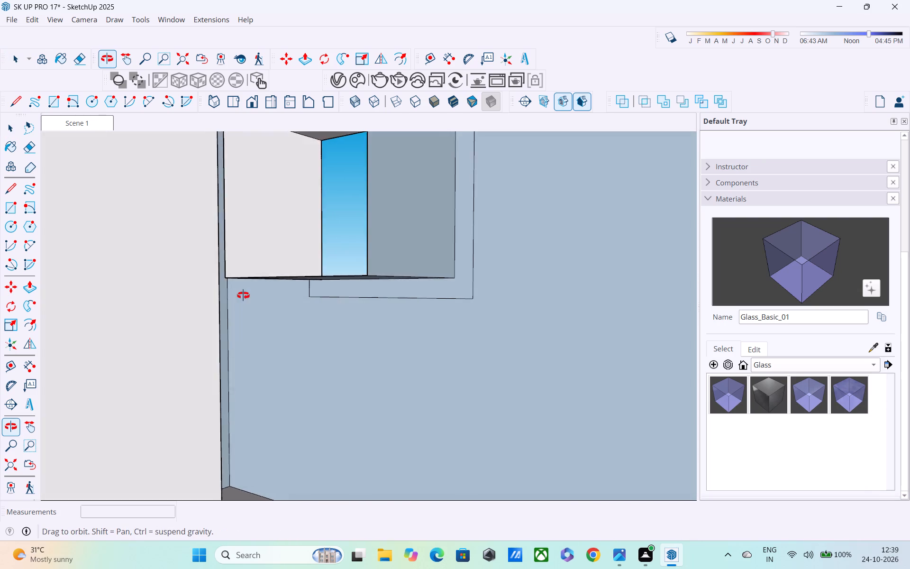
middle_click_drag(243, 295, 306, 351)
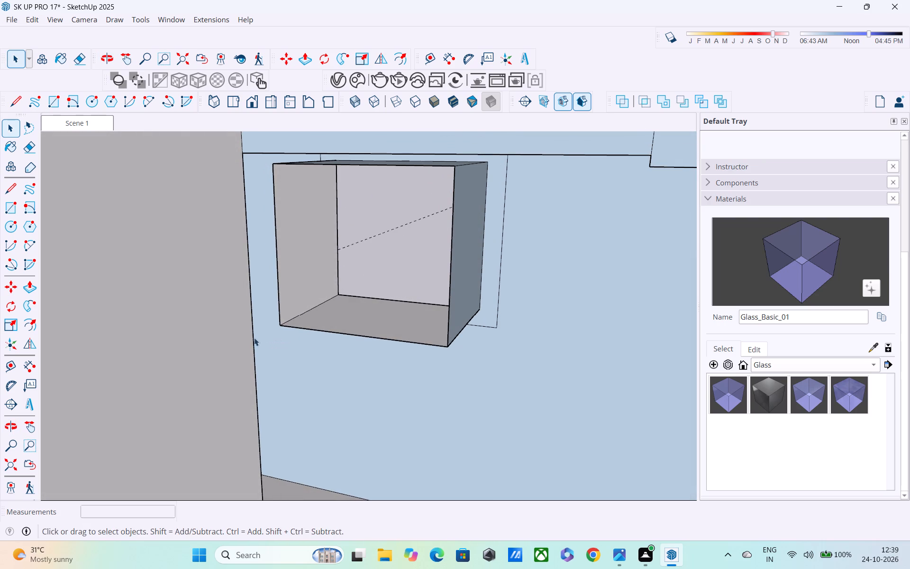
key("r")
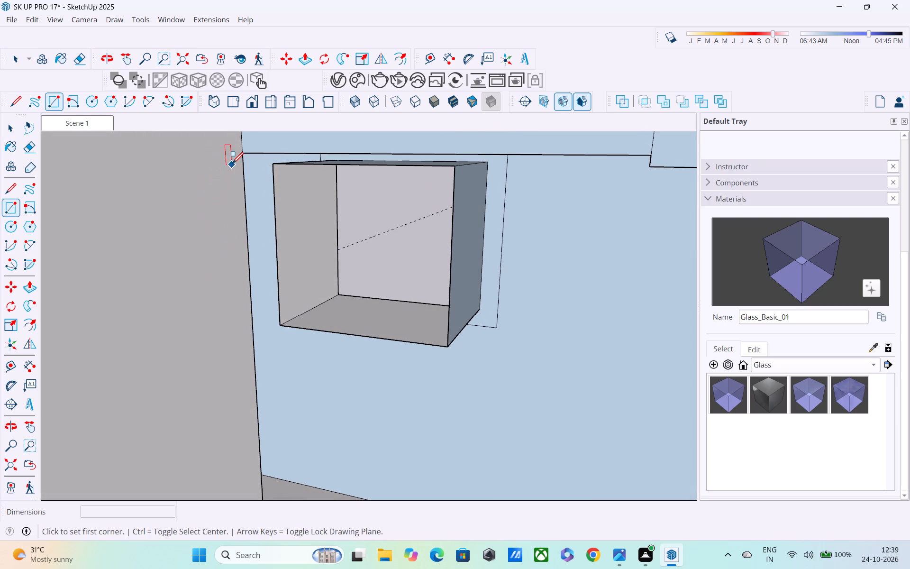
middle_click_drag(233, 177, 141, 237, "shift")
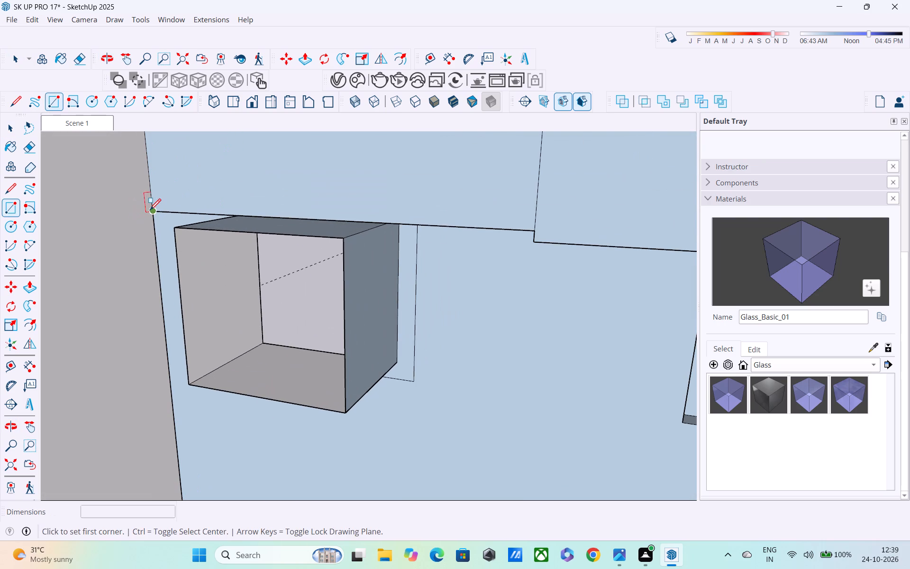
left_click(150, 211)
middle_click_drag(133, 353, 255, 282)
scroll(255, 282, "down", 1)
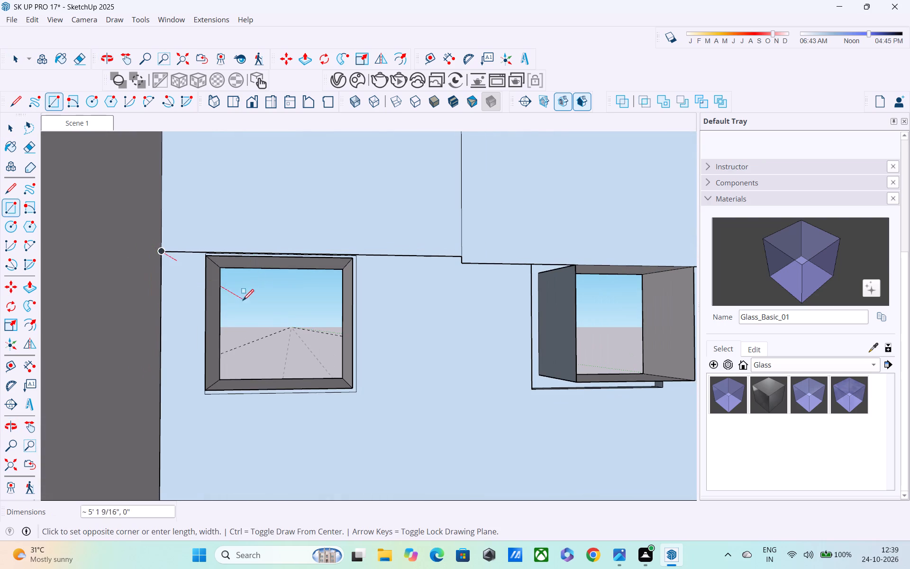
middle_click_drag(202, 353, 185, 240, "shift")
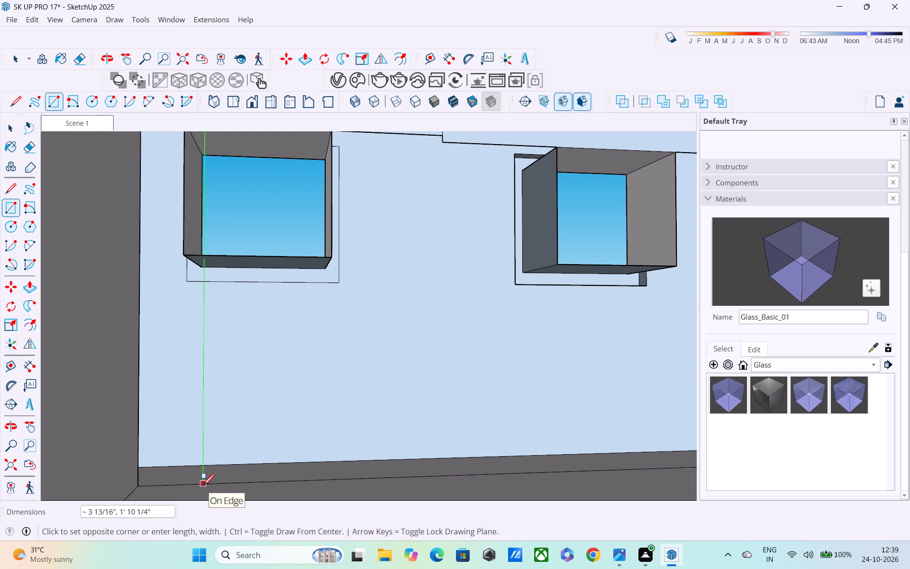
left_click(185, 489)
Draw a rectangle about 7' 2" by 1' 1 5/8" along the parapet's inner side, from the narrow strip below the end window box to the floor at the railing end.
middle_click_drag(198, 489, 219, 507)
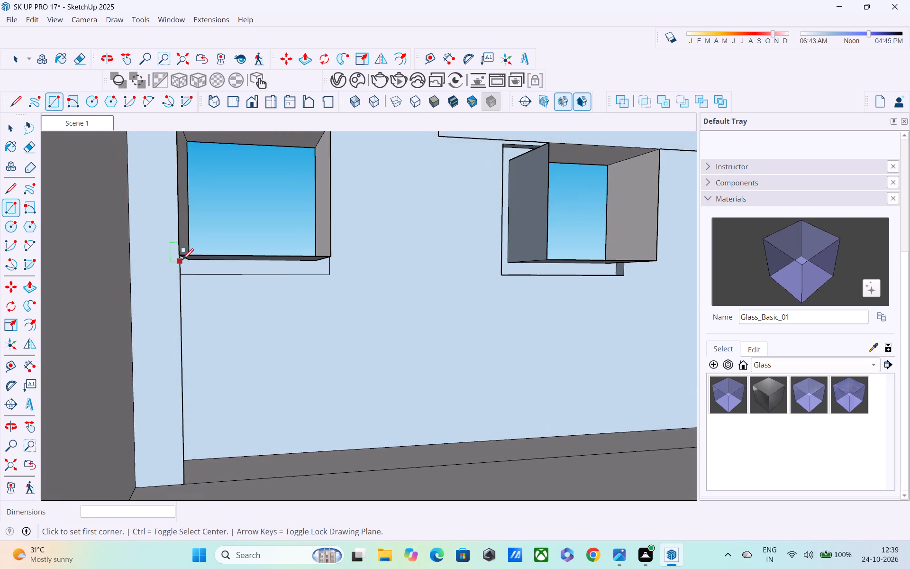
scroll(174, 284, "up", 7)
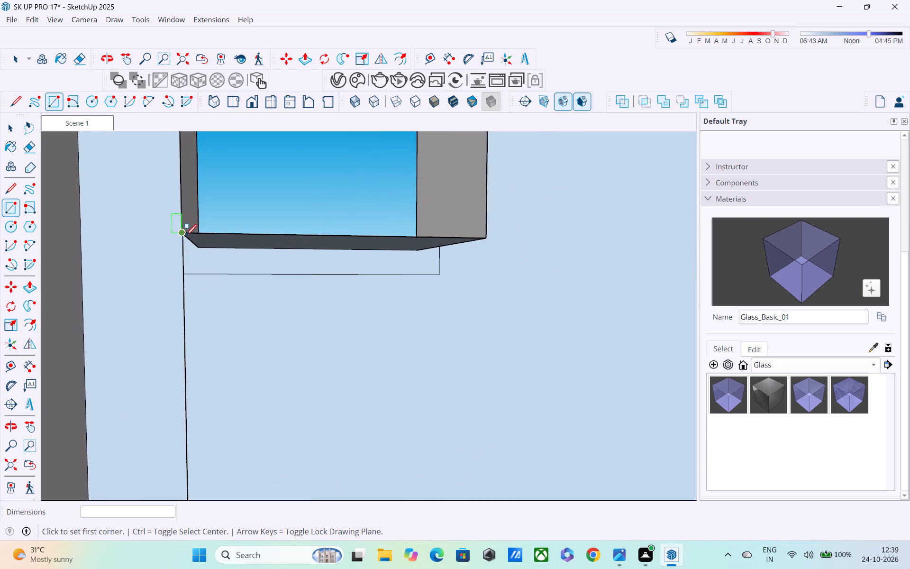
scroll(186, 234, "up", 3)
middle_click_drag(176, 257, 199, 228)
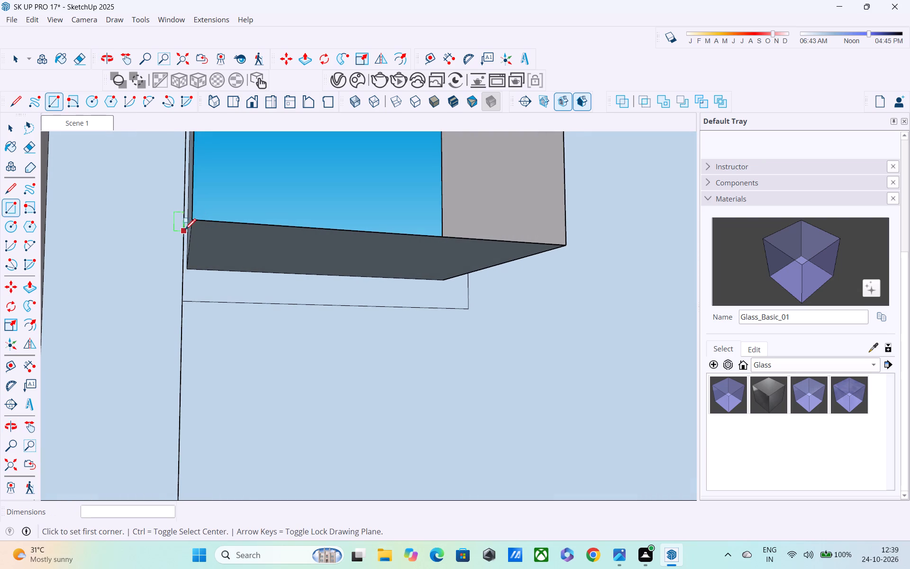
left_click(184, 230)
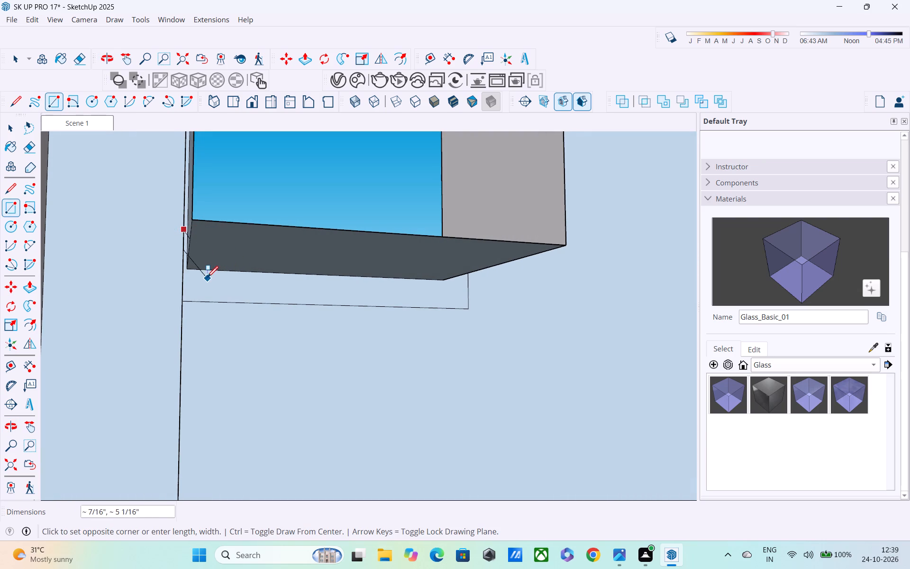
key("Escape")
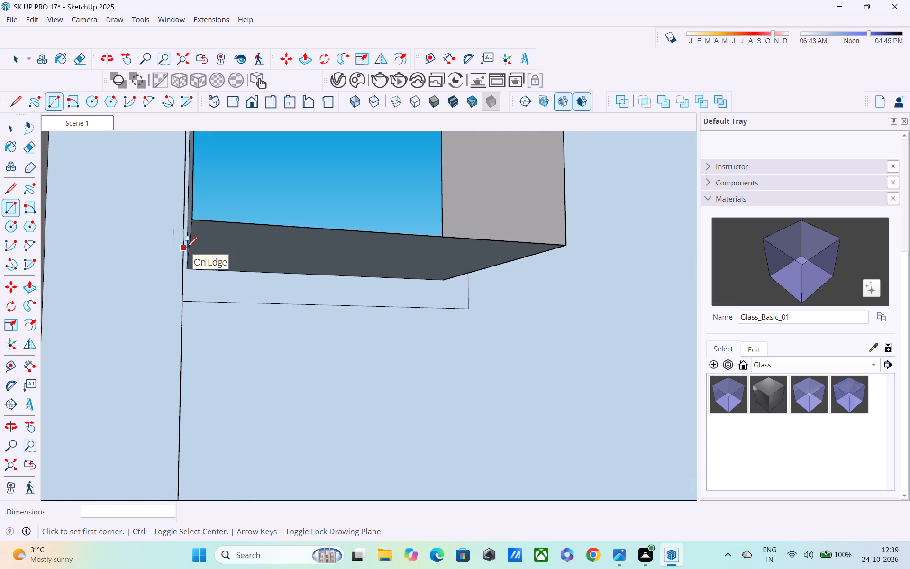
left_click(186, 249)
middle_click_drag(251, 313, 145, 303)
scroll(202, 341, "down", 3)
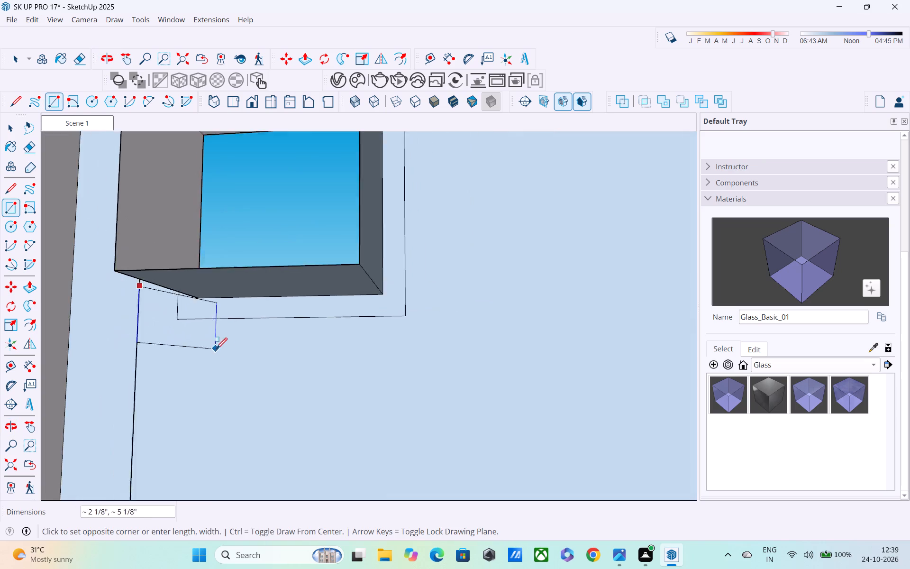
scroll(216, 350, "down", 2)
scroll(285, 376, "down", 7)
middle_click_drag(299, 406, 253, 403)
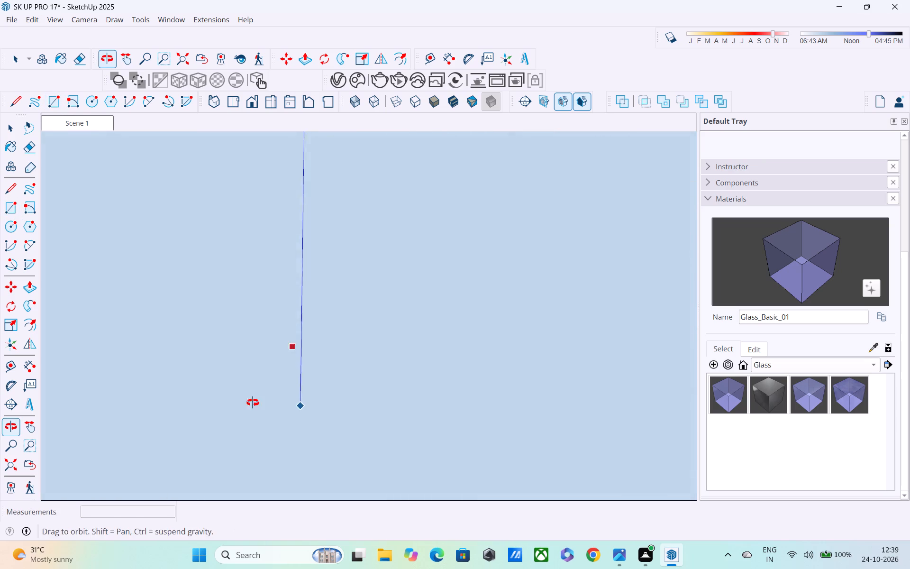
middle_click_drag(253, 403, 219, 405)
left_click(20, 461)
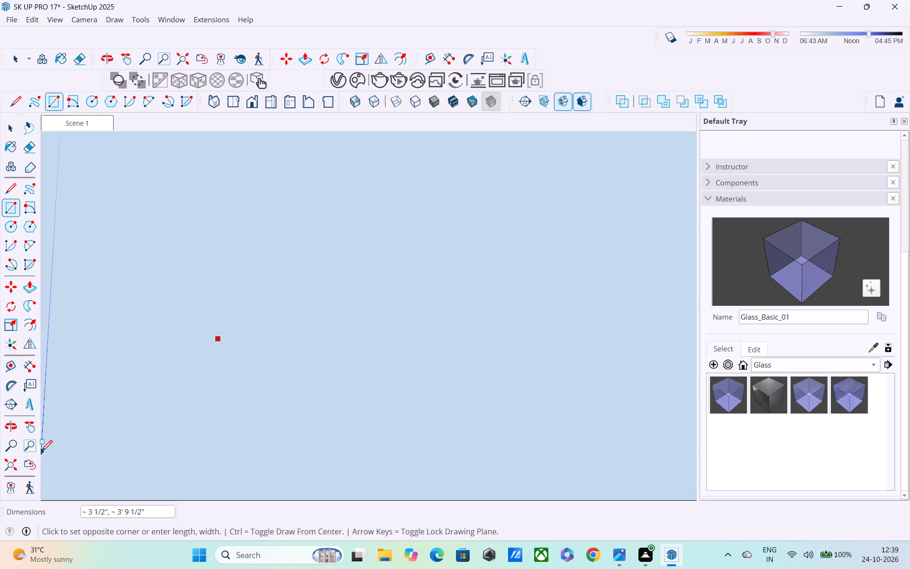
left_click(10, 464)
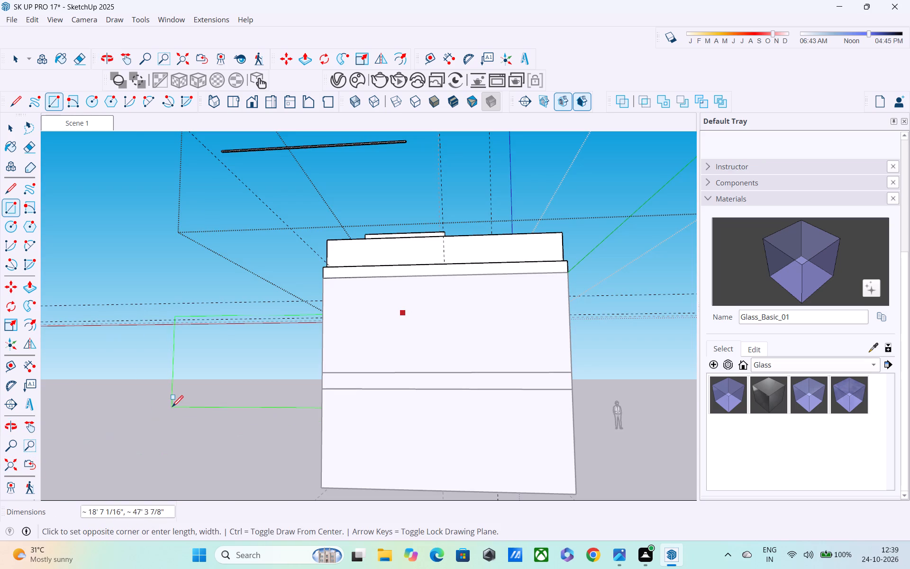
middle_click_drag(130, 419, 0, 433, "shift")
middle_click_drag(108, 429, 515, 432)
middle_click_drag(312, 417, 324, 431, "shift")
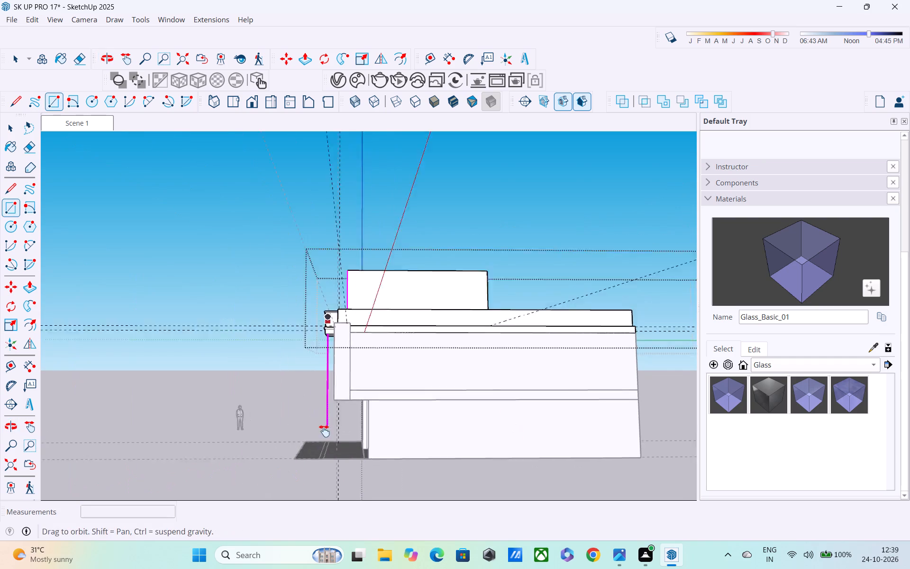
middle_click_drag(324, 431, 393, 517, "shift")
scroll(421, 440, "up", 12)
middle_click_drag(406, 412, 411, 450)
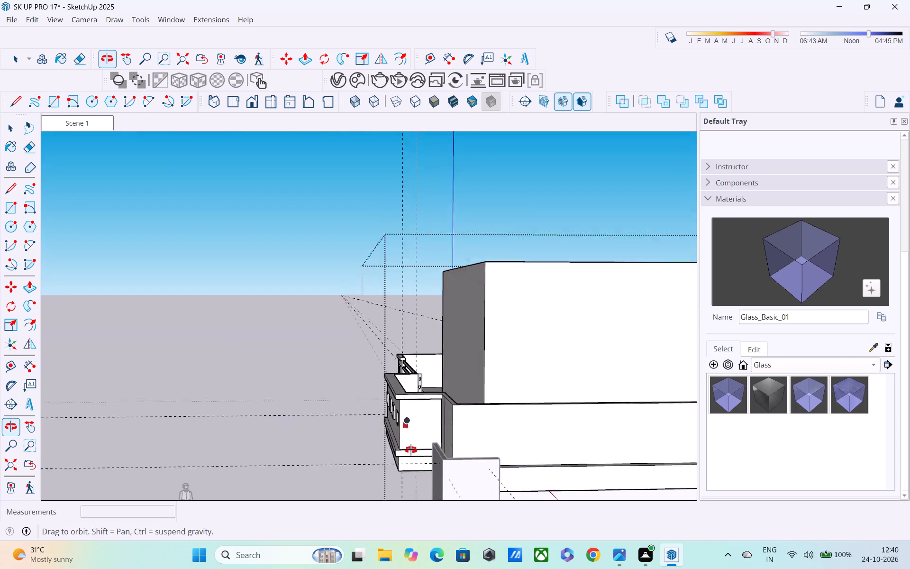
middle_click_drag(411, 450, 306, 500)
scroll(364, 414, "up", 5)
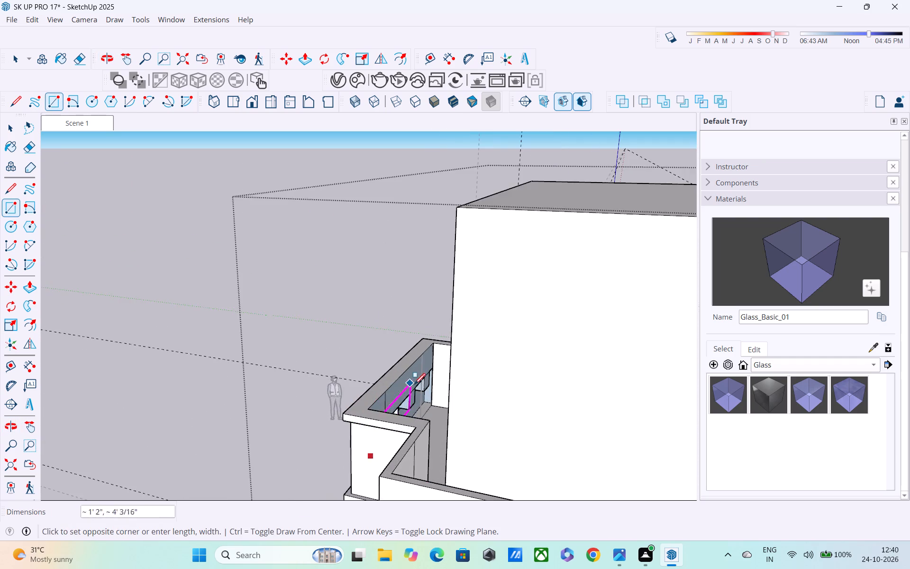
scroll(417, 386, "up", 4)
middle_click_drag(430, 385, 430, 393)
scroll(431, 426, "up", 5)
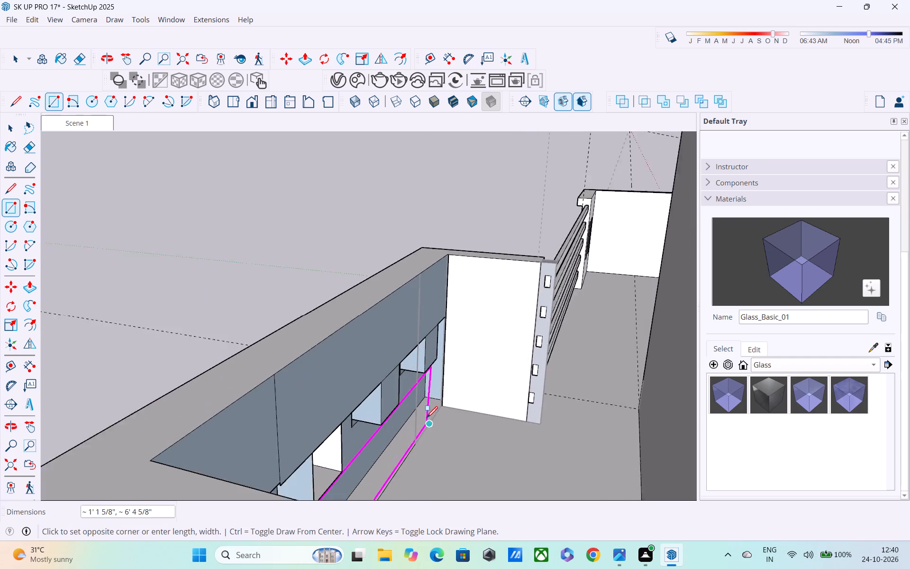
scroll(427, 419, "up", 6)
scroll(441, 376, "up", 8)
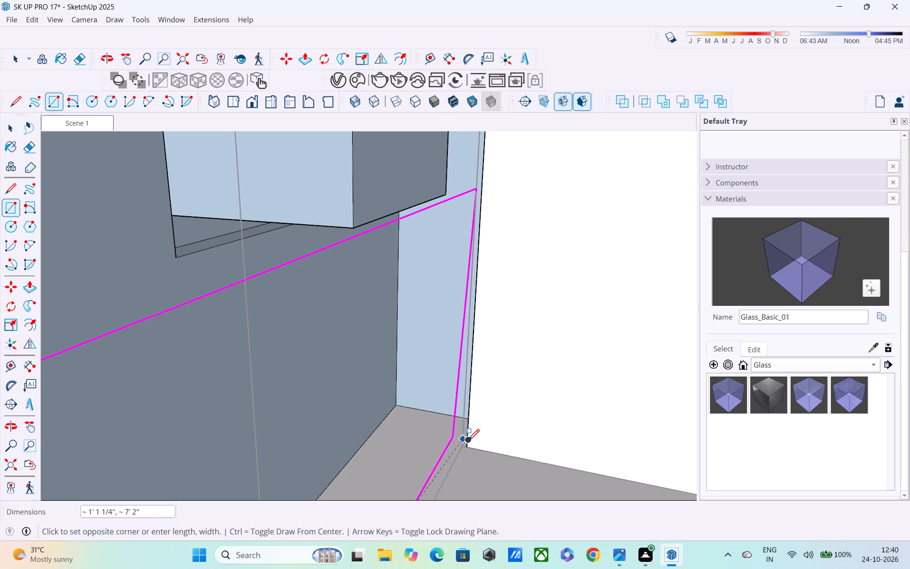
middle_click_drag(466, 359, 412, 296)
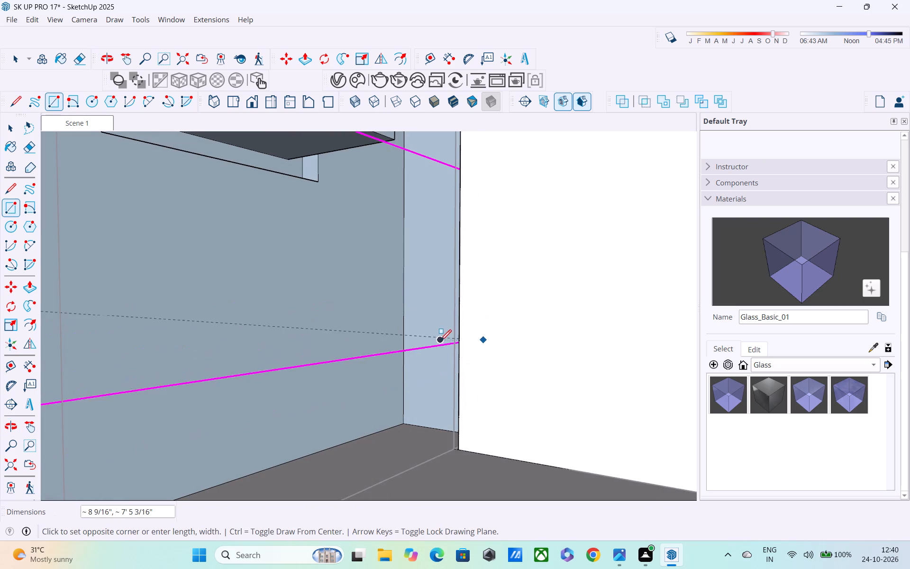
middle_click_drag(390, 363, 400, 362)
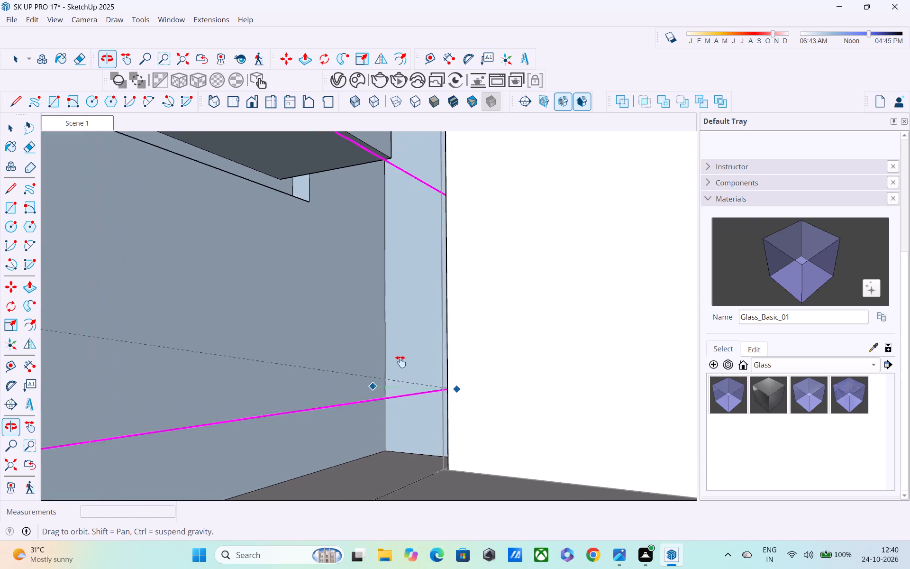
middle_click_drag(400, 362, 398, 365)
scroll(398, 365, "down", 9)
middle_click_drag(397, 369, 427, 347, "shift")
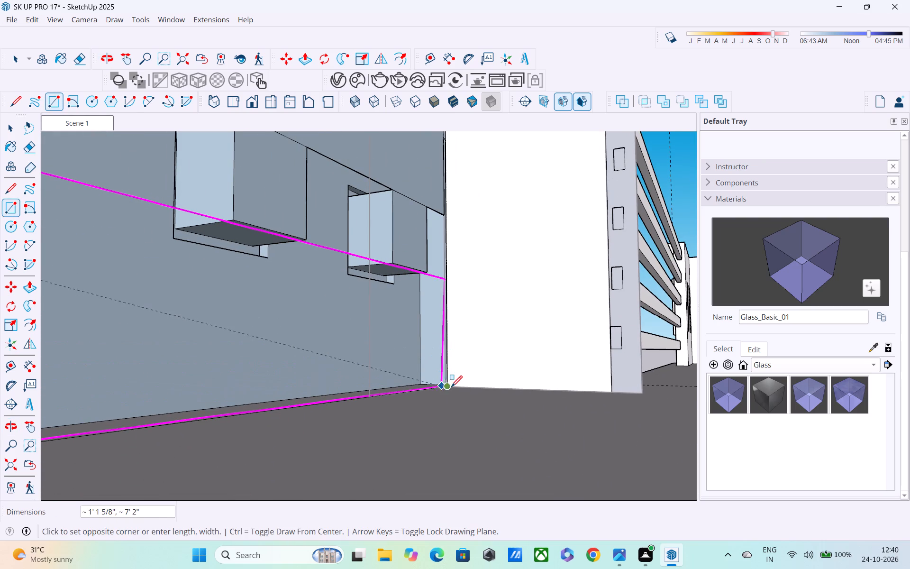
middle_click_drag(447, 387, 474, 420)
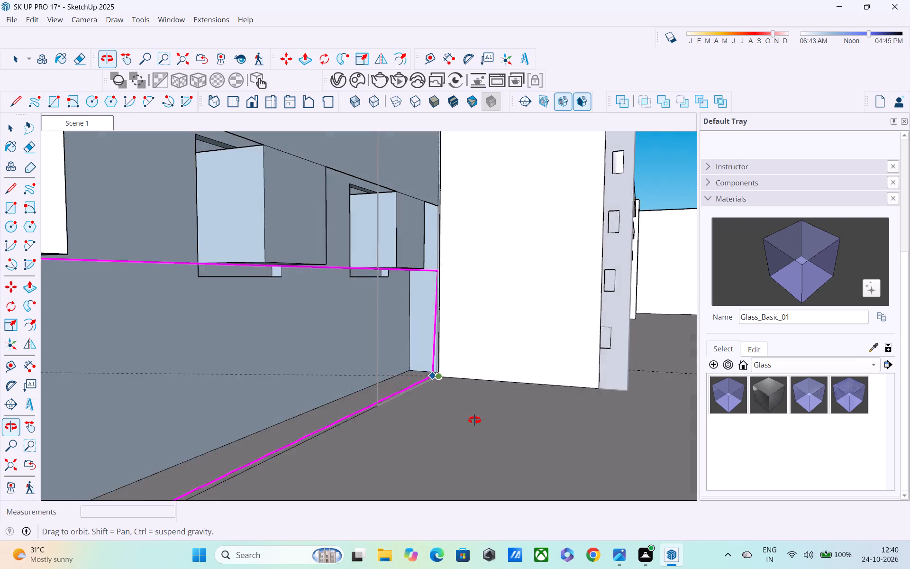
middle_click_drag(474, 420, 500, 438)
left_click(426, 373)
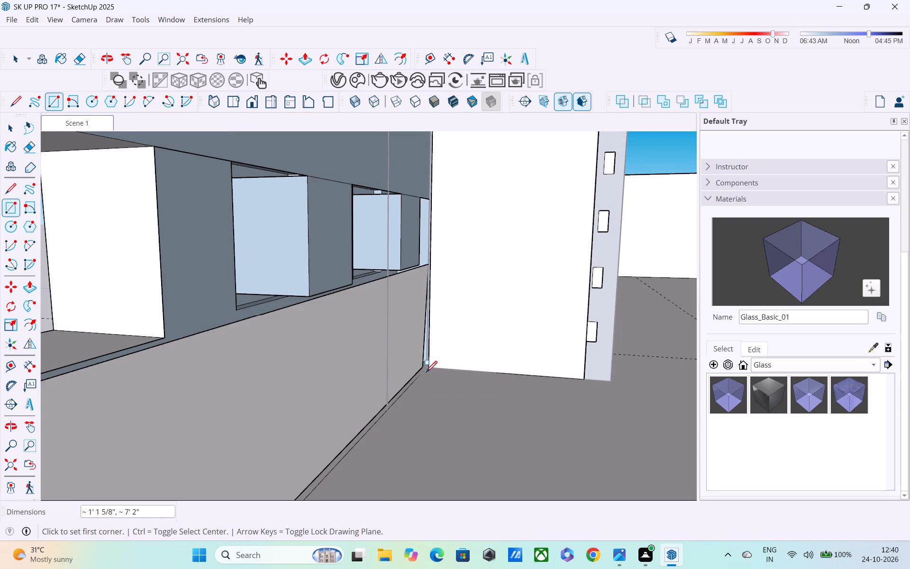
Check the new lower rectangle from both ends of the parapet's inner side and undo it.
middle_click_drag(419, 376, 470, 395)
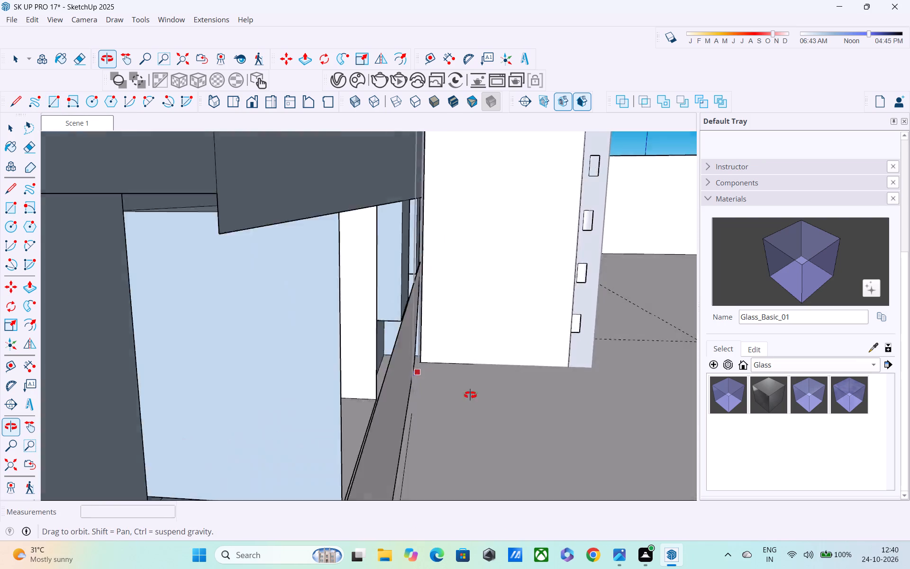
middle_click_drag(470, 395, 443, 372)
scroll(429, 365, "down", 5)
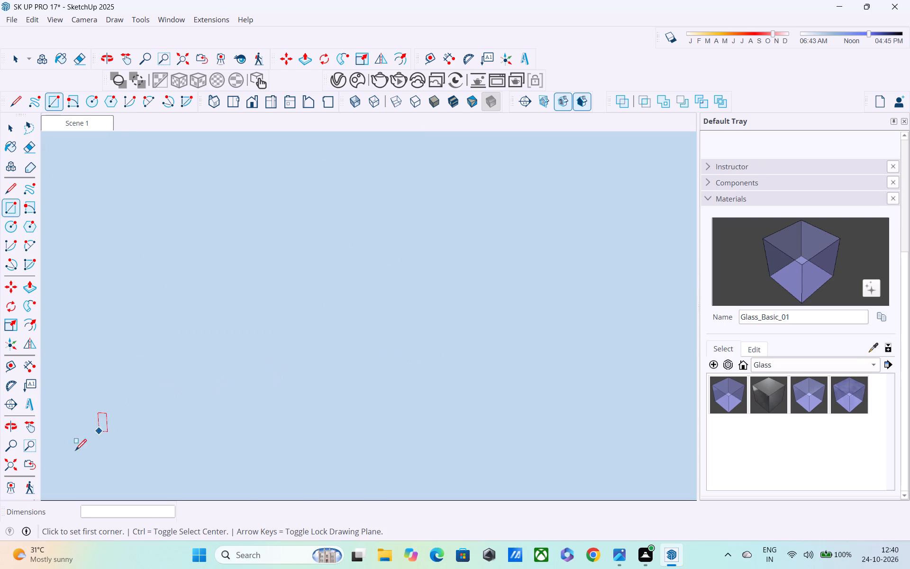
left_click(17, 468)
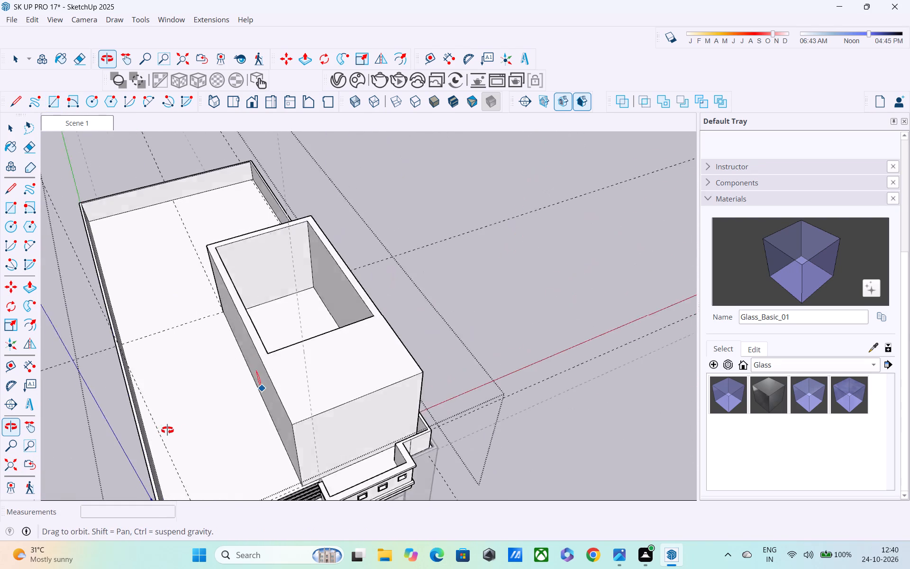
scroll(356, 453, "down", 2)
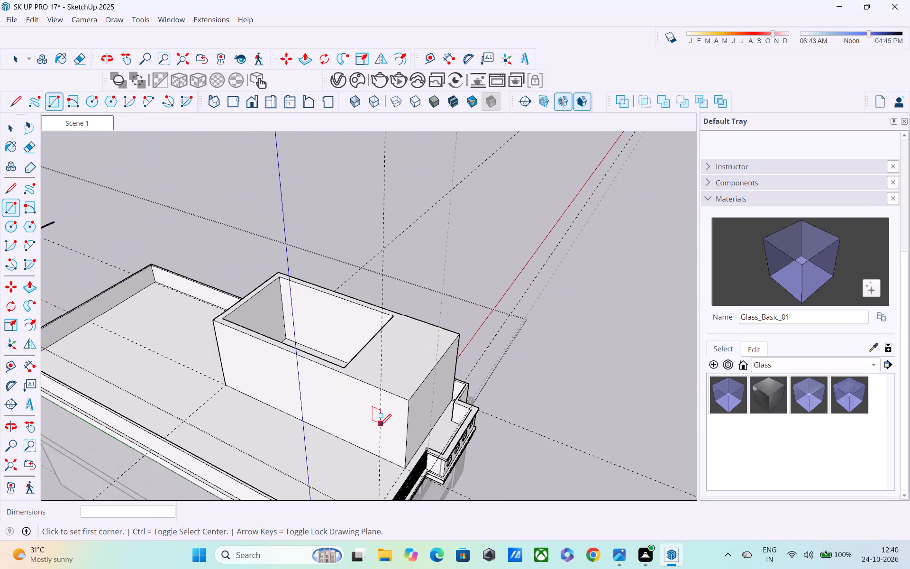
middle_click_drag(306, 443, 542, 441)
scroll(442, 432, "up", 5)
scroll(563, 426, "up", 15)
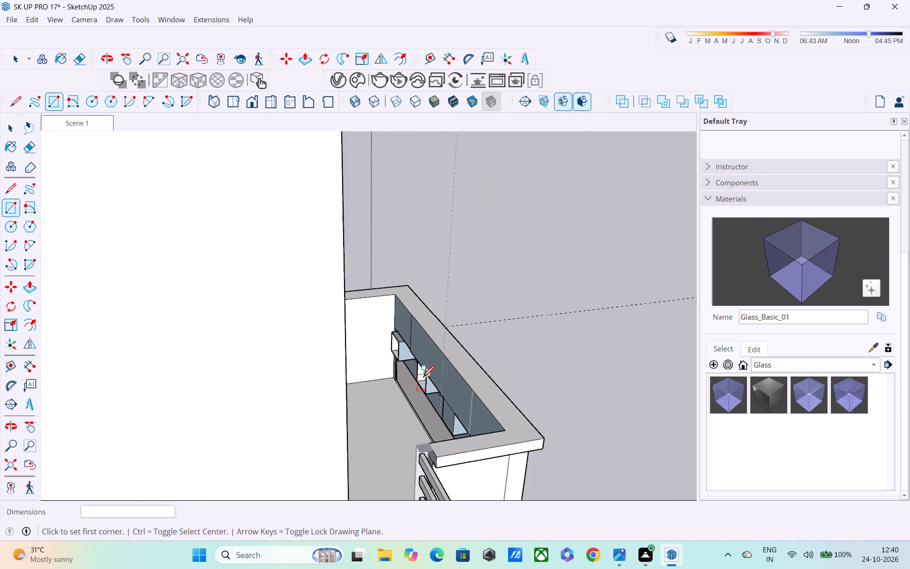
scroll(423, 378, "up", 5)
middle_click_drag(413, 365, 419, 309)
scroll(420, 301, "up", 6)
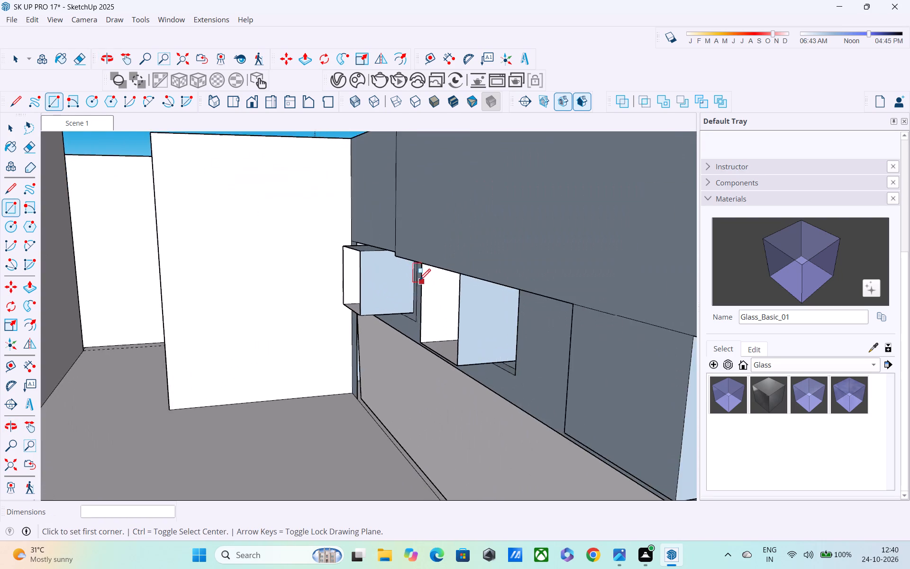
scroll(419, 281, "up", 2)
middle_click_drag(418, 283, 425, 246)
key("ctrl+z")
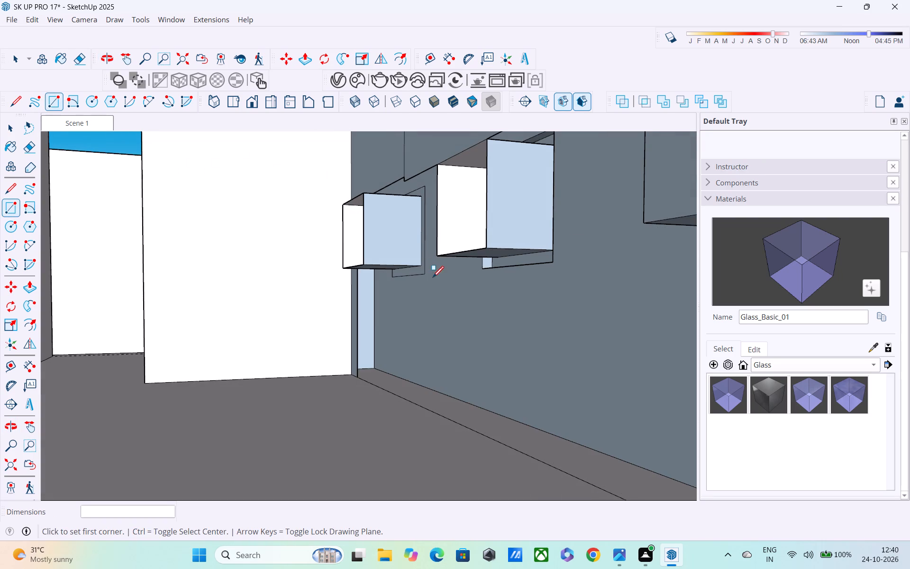
Draw a rectangle about 6' 8 3/4" by 1' 1 7/8" along the parapet's inner side, from the far-end floor corner to the railing-end window box's lower corner.
left_click(359, 380)
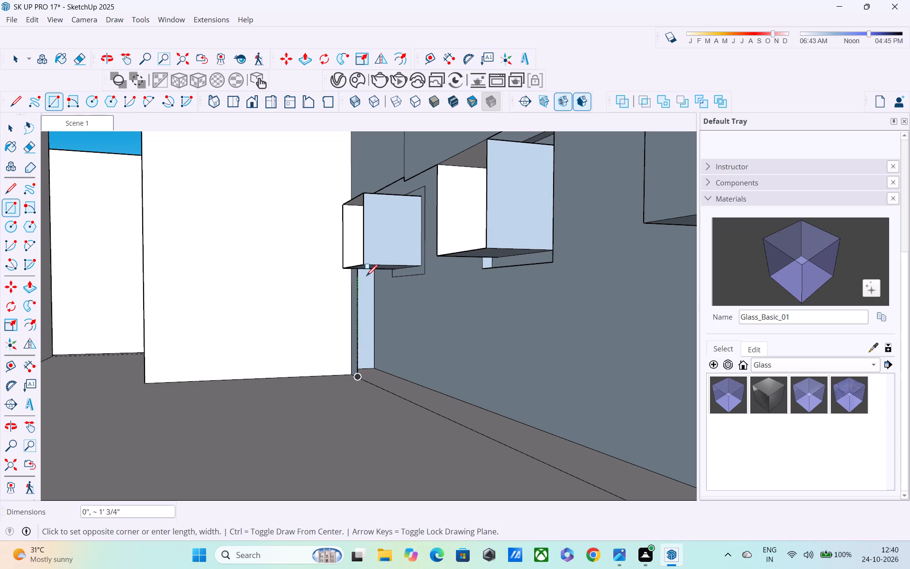
middle_click_drag(362, 266, 373, 347)
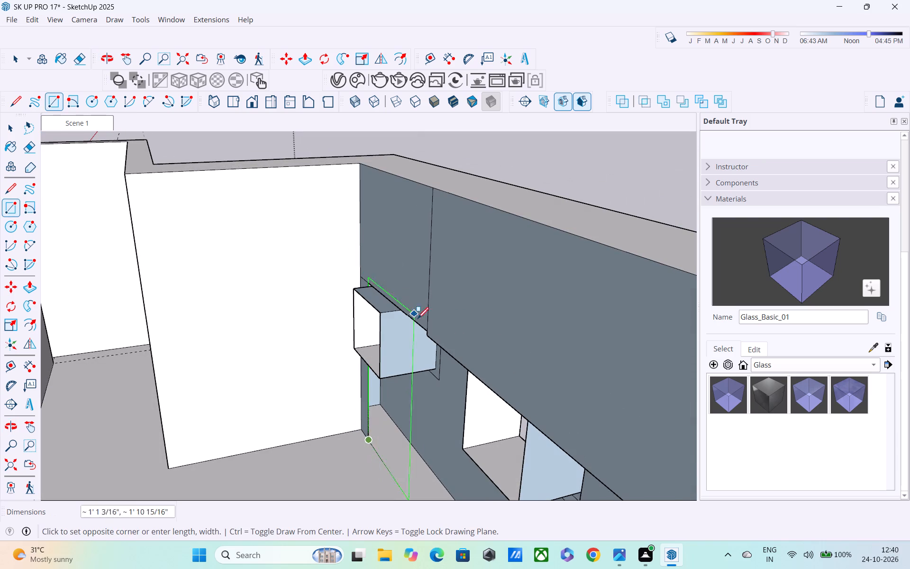
middle_click_drag(457, 383, 349, 179, "shift")
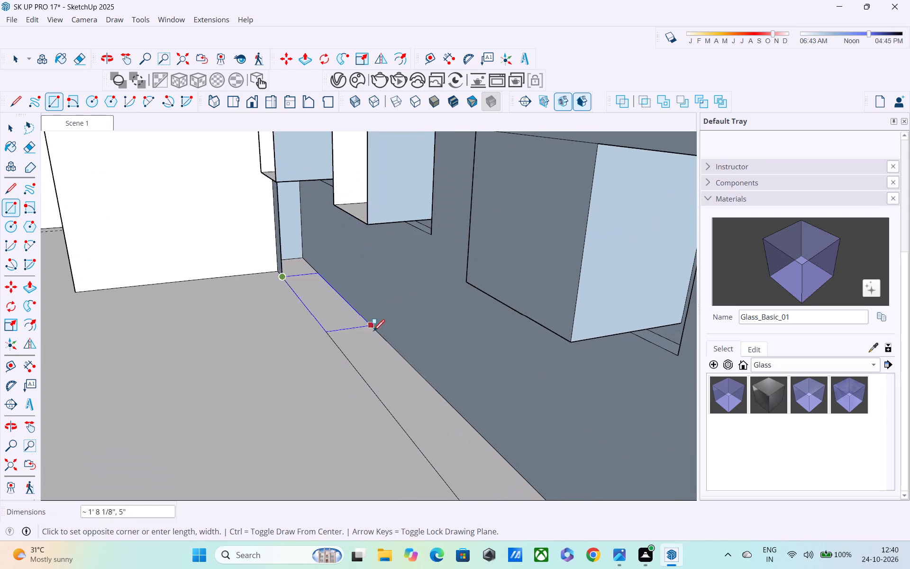
middle_click_drag(375, 336, 336, 193, "shift")
scroll(420, 300, "down", 1)
middle_click_drag(422, 305, 311, 404, "shift")
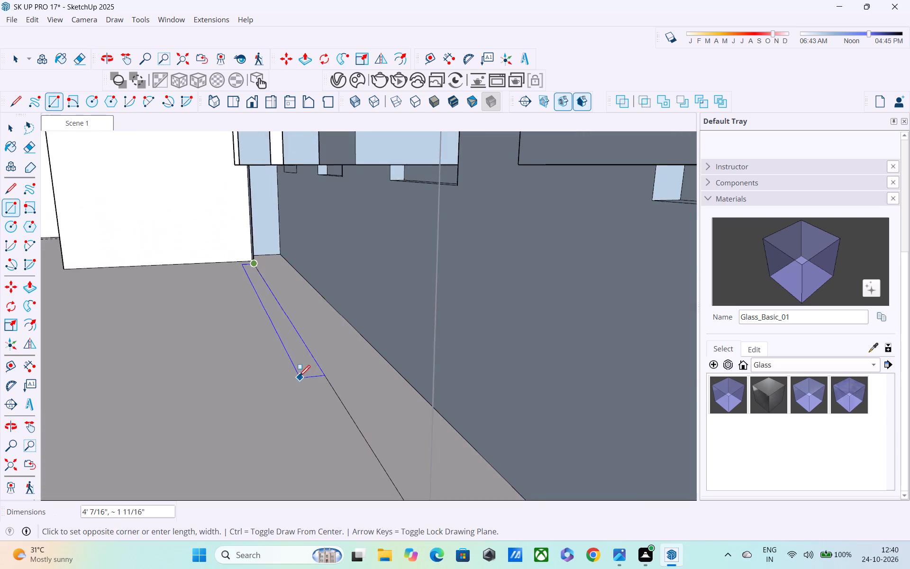
scroll(299, 377, "down", 5)
left_click(4, 467)
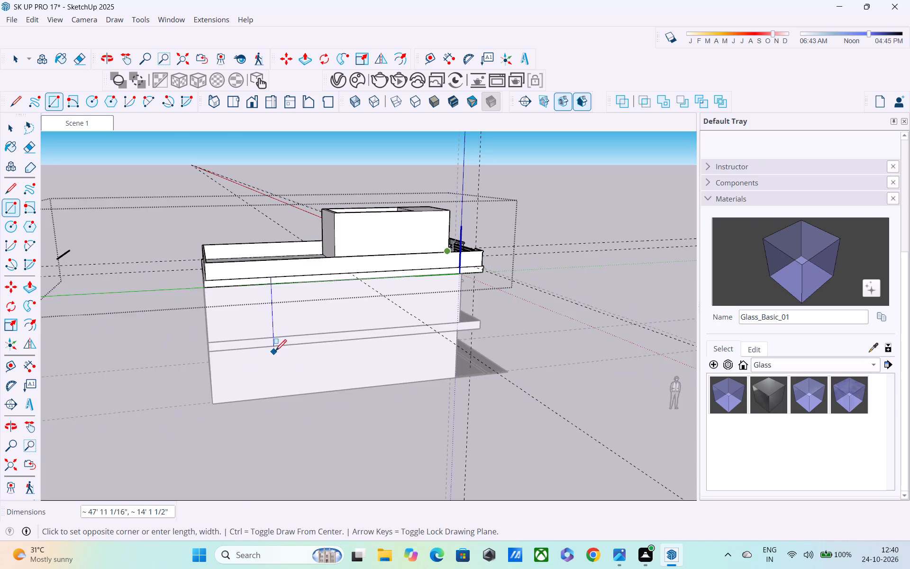
middle_click_drag(280, 355, 222, 461)
scroll(420, 353, "down", 1)
middle_click_drag(522, 235, 399, 339, "shift")
scroll(371, 339, "up", 6)
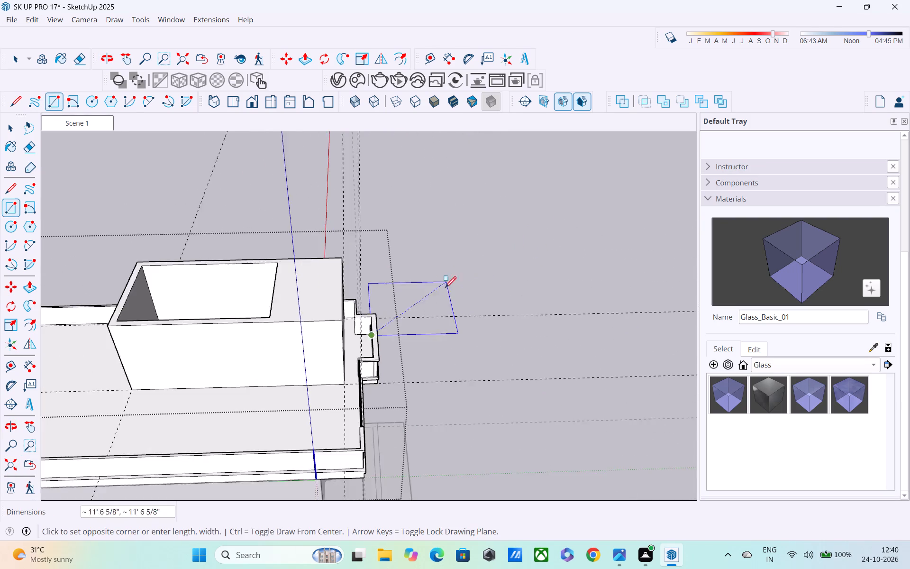
scroll(445, 289, "up", 5)
middle_click_drag(360, 362, 459, 347)
scroll(459, 347, "up", 12)
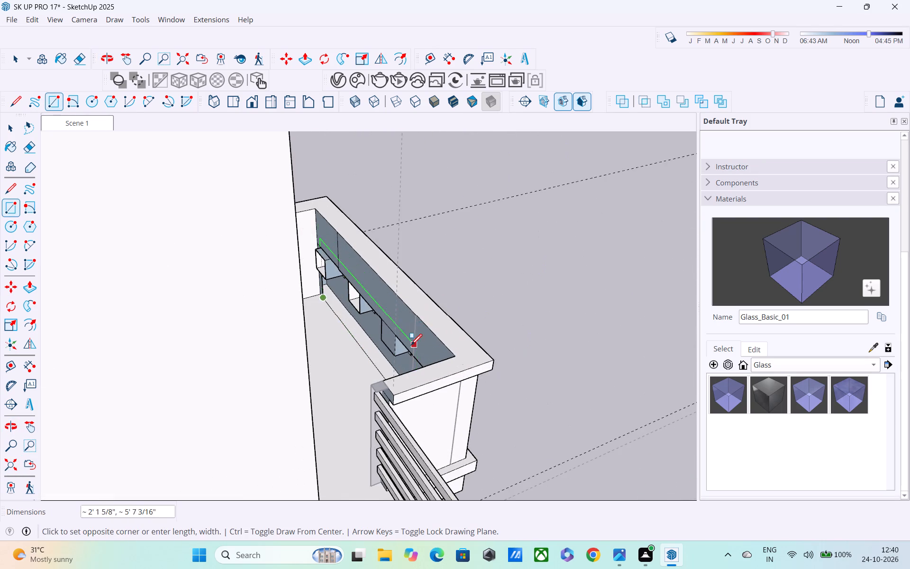
middle_click_drag(411, 346, 461, 380)
scroll(461, 380, "up", 14)
middle_click_drag(430, 367, 451, 355)
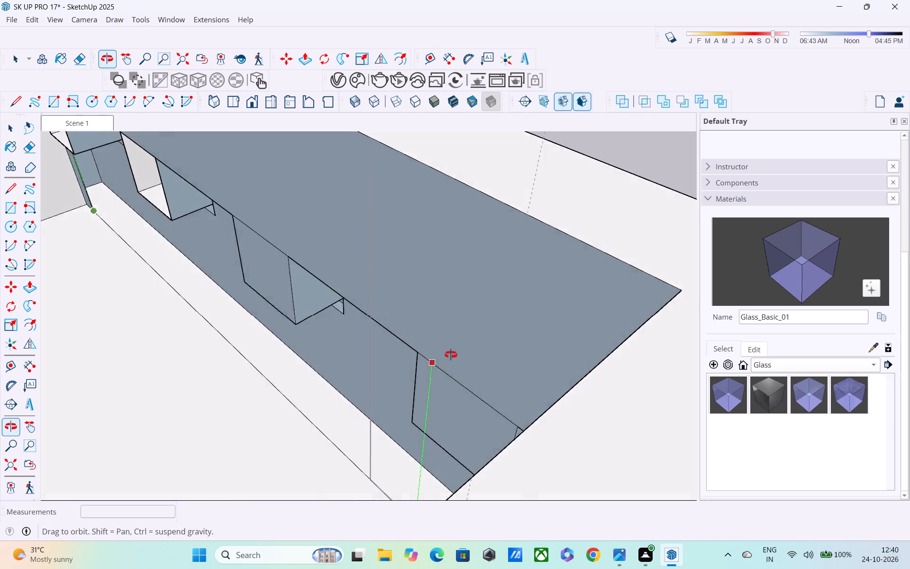
middle_click_drag(451, 355, 583, 258)
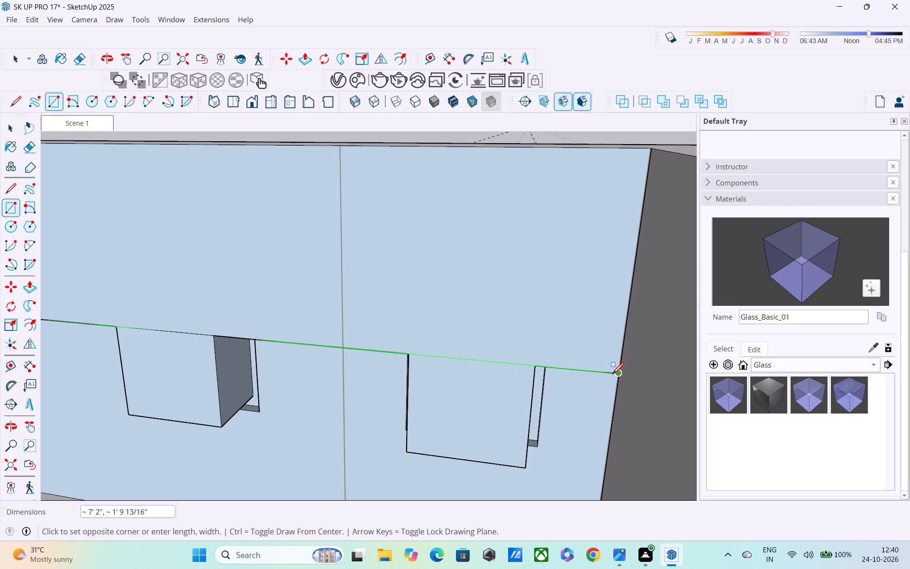
left_click(528, 472)
Draw a rectangle about 1' 9 13/16" by 5 1/4" from the railing-end window box's upper outer corner to the floor at the parapet's inner corner.
scroll(528, 472, "up", 1)
middle_click_drag(525, 472, 532, 427)
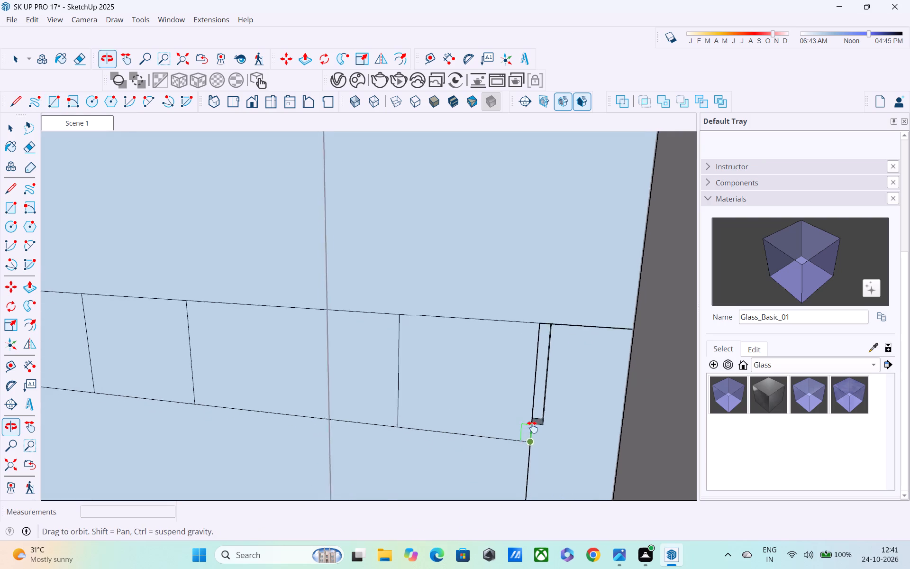
middle_click_drag(532, 427, 542, 265)
left_click(545, 281)
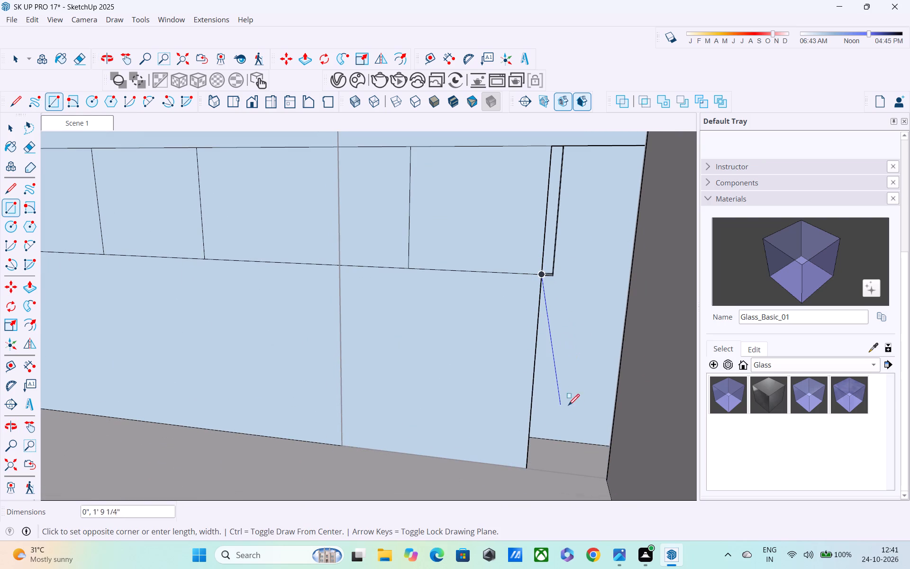
key("Escape")
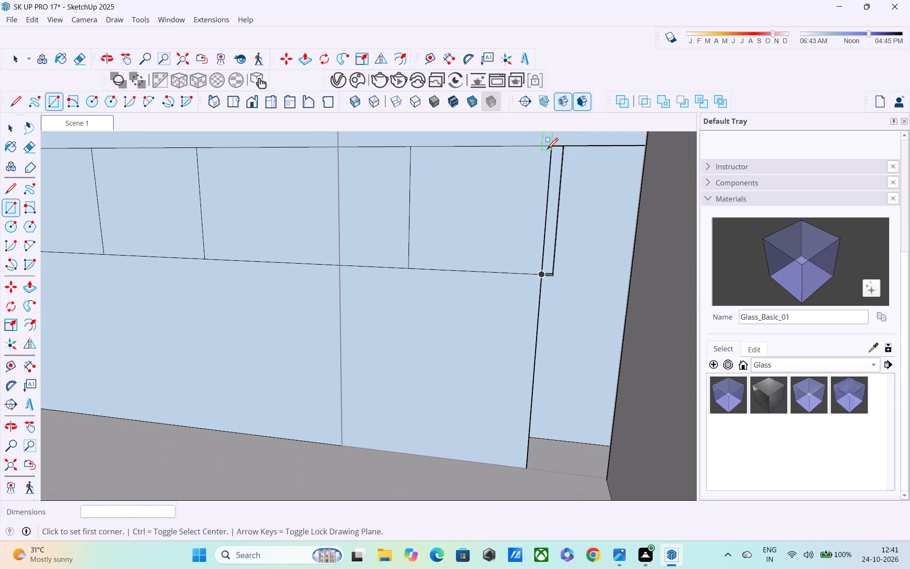
left_click(550, 147)
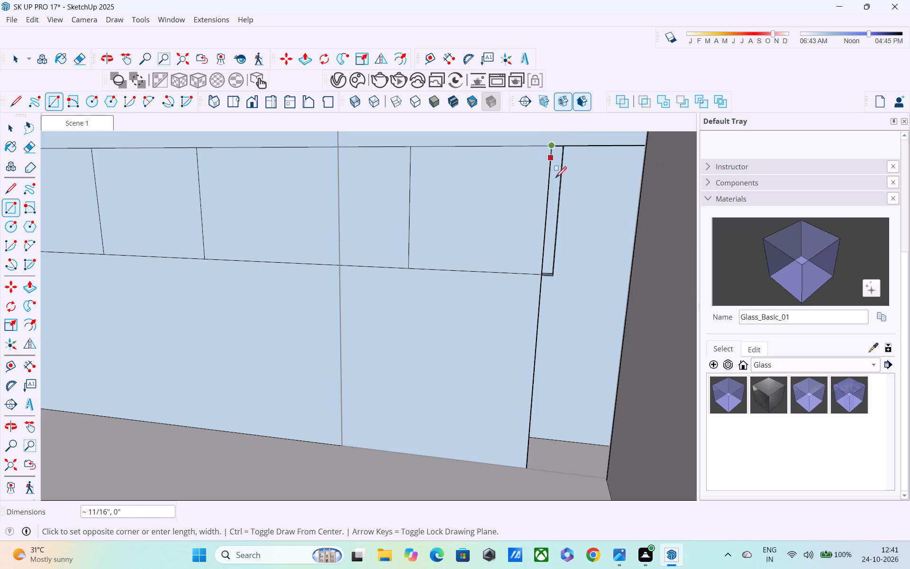
left_click(604, 478)
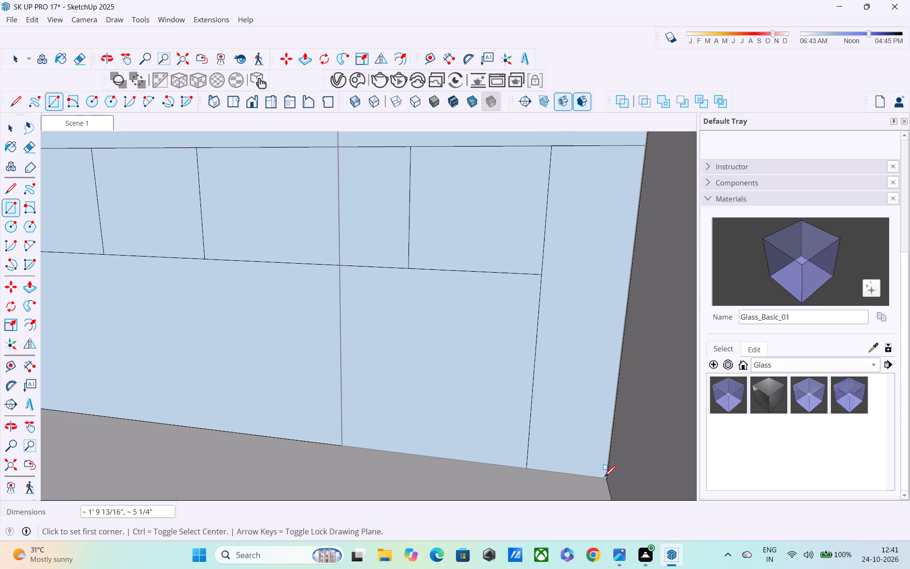
From the outside, push the back face of the window opening nearest the railing inward 6" through the parapet.
middle_click_drag(604, 472, 538, 461)
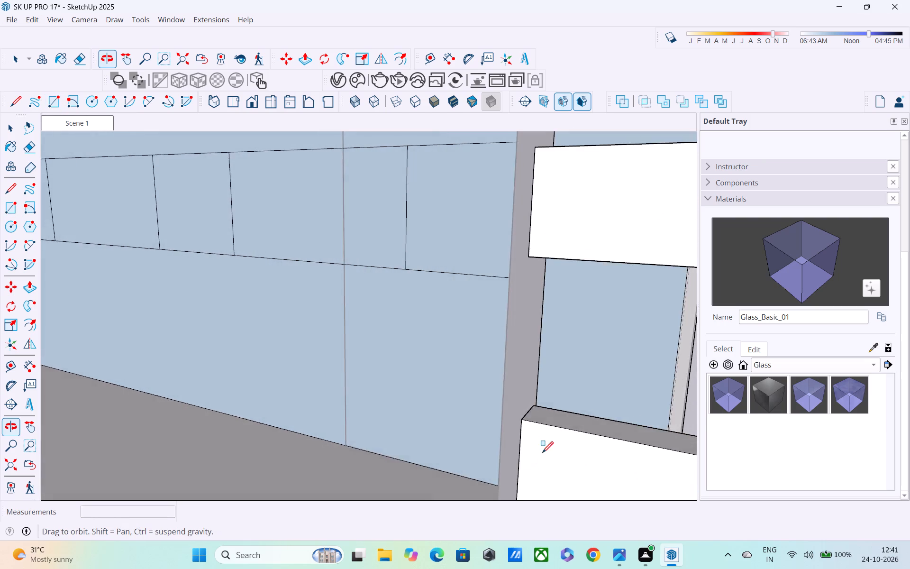
scroll(529, 433, "down", 11)
left_click(4, 471)
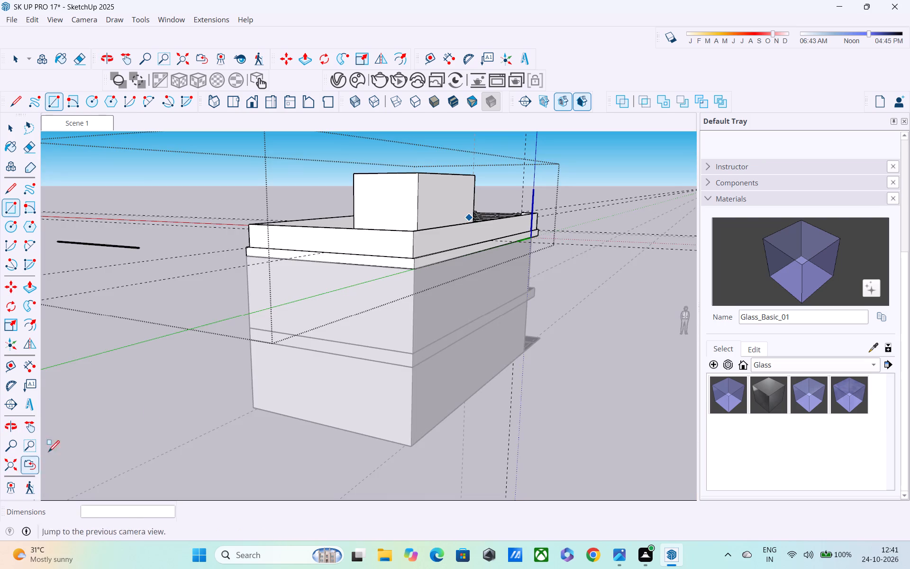
middle_click_drag(407, 318, 0, 315)
middle_click_drag(498, 240, 273, 282)
scroll(359, 233, "up", 8)
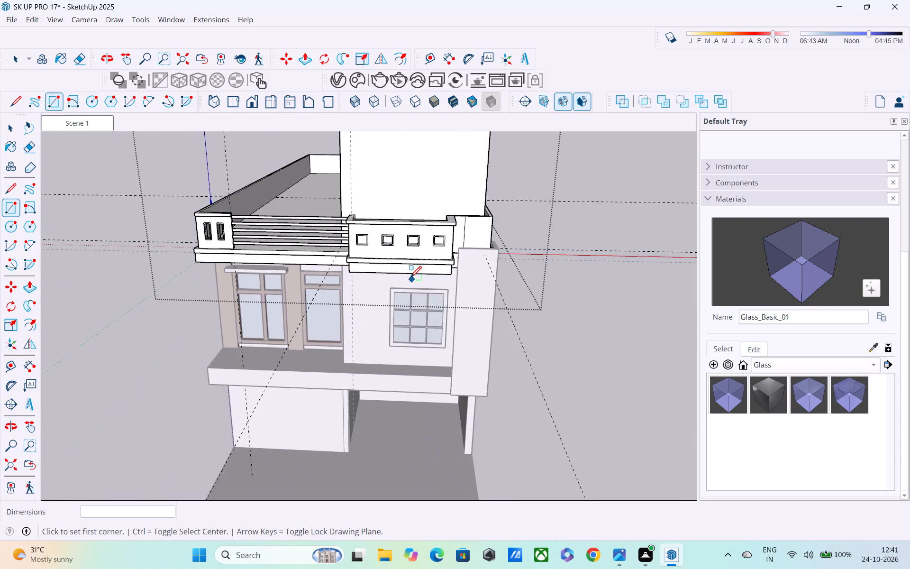
scroll(410, 278, "up", 3)
key("space")
key("p")
scroll(319, 203, "up", 5)
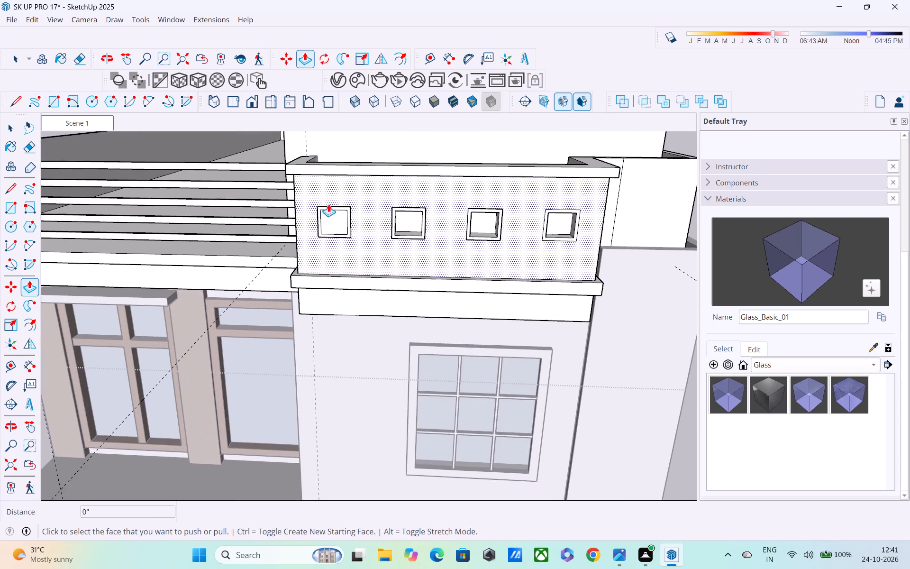
middle_click_drag(340, 220, 351, 163)
scroll(344, 201, "up", 4)
left_click(341, 205)
left_click_drag(342, 203, 346, 206)
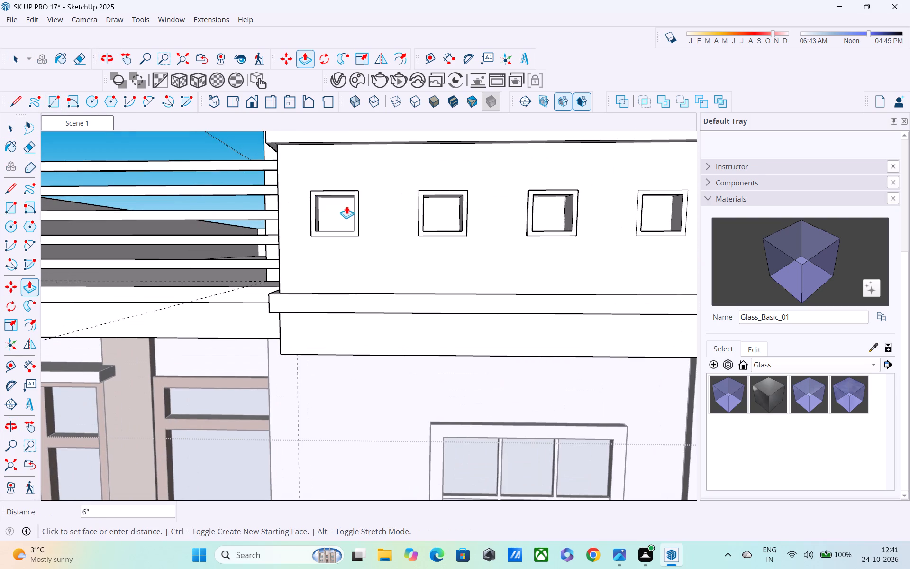
left_click_drag(346, 206, 349, 225)
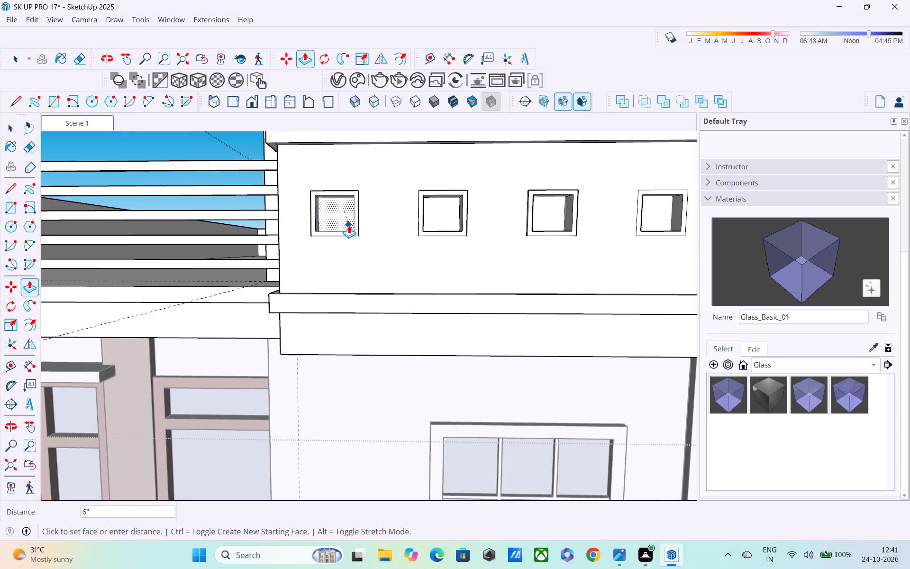
left_click(347, 219)
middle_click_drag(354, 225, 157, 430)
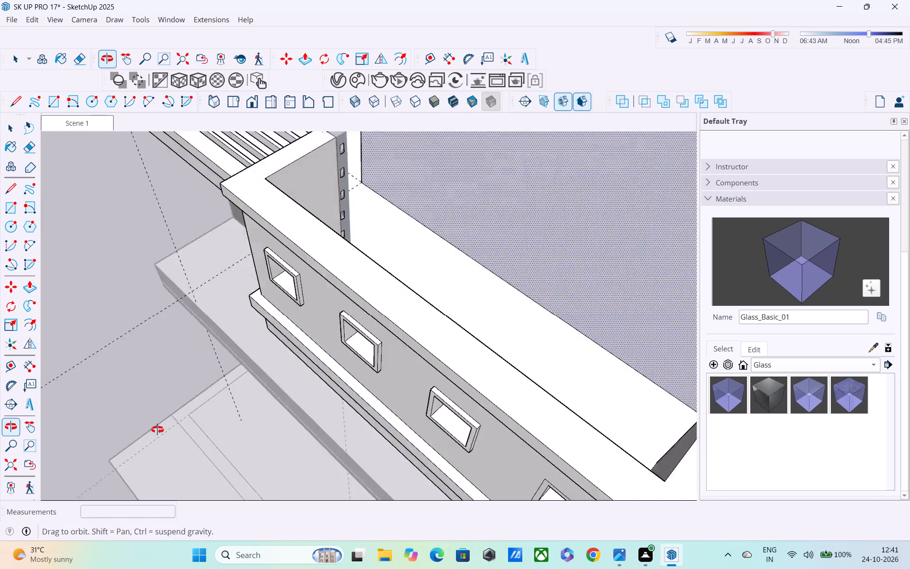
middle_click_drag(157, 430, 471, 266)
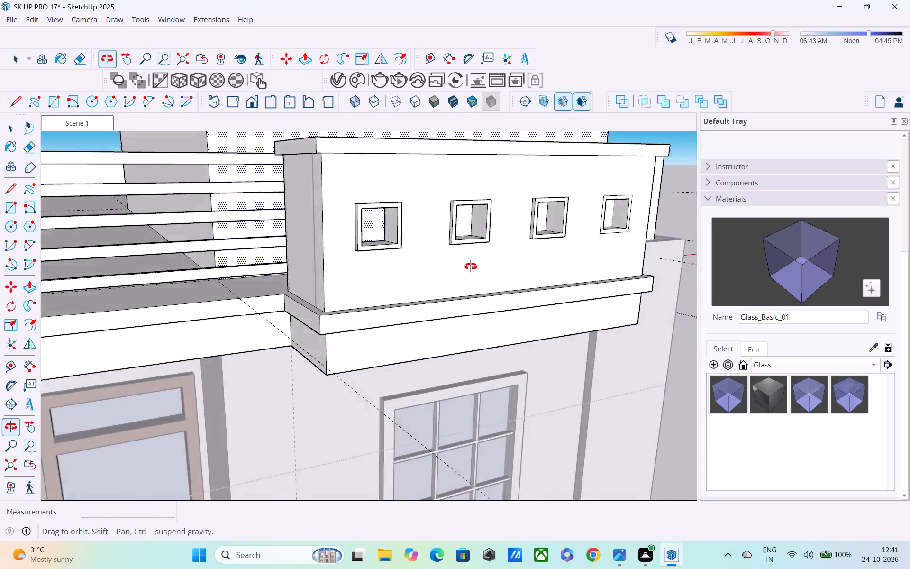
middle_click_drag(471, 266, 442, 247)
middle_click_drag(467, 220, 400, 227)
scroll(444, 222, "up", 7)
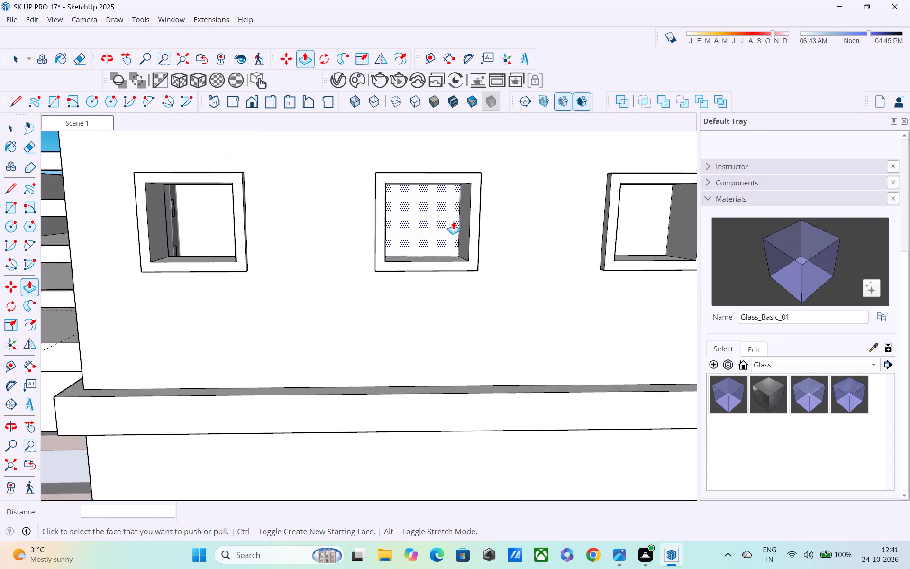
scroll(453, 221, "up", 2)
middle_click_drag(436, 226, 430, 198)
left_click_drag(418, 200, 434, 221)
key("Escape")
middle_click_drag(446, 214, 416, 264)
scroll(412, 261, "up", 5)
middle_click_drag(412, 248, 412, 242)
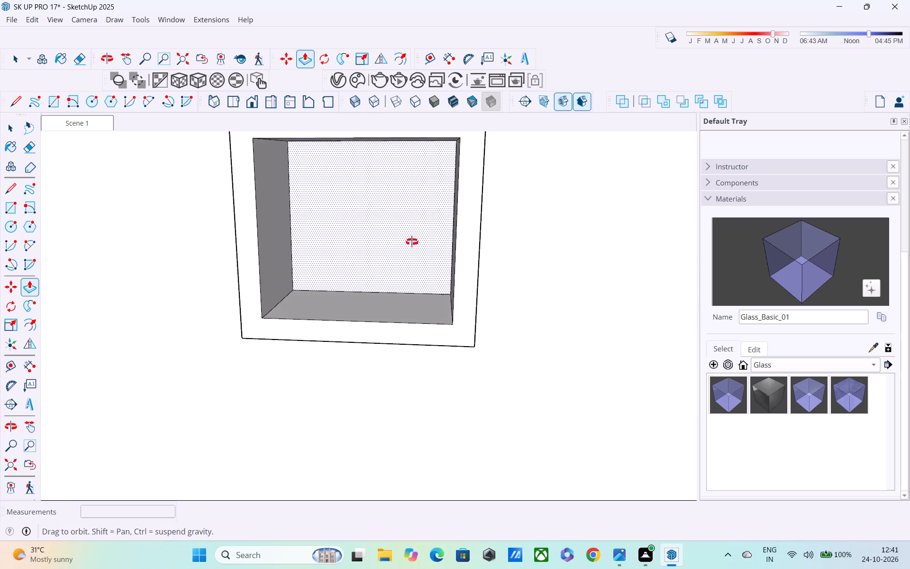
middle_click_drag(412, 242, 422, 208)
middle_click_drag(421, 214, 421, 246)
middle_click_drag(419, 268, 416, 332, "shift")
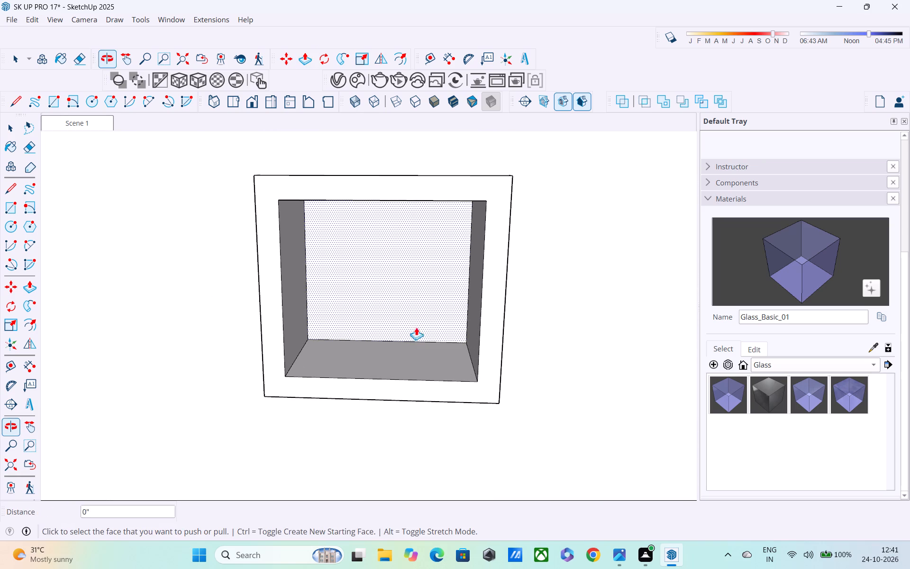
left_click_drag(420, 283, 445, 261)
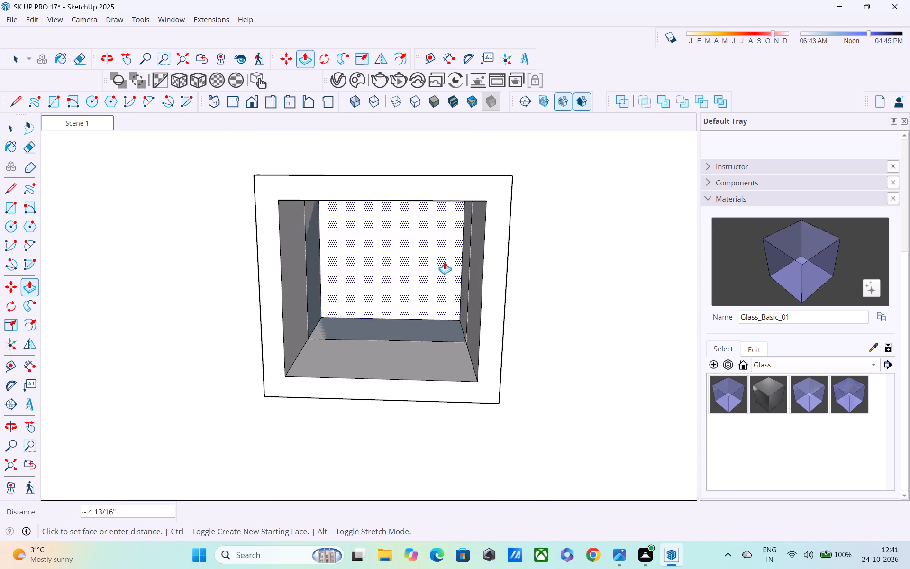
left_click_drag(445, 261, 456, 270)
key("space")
Delete the faces blocking the view through the second and third window openings counted from the railing end.
middle_click_drag(455, 291, 444, 249)
left_click(409, 206)
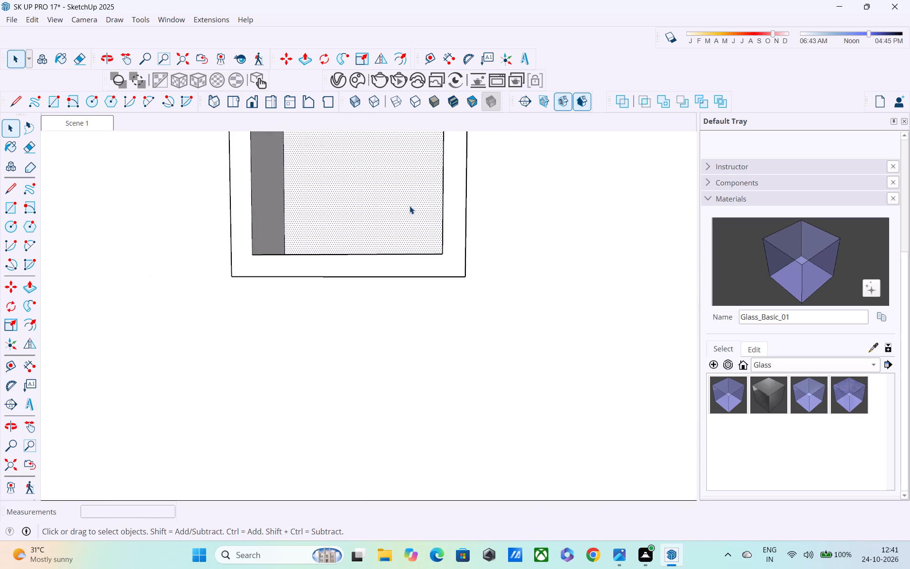
middle_click_drag(411, 220, 415, 299)
key("Delete")
middle_click_drag(409, 286, 407, 218)
scroll(411, 224, "down", 4)
middle_click_drag(418, 256, 178, 255, "shift")
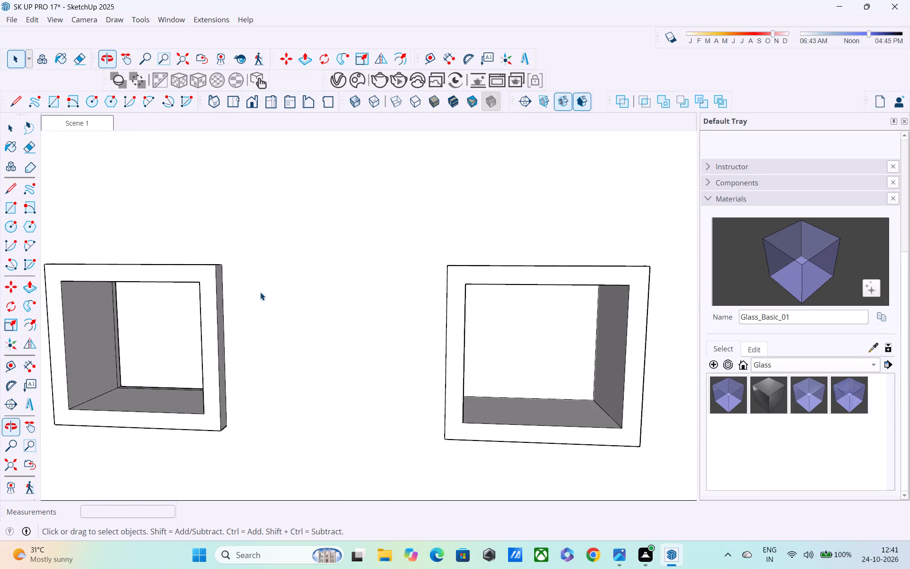
left_click(526, 332)
key("Delete")
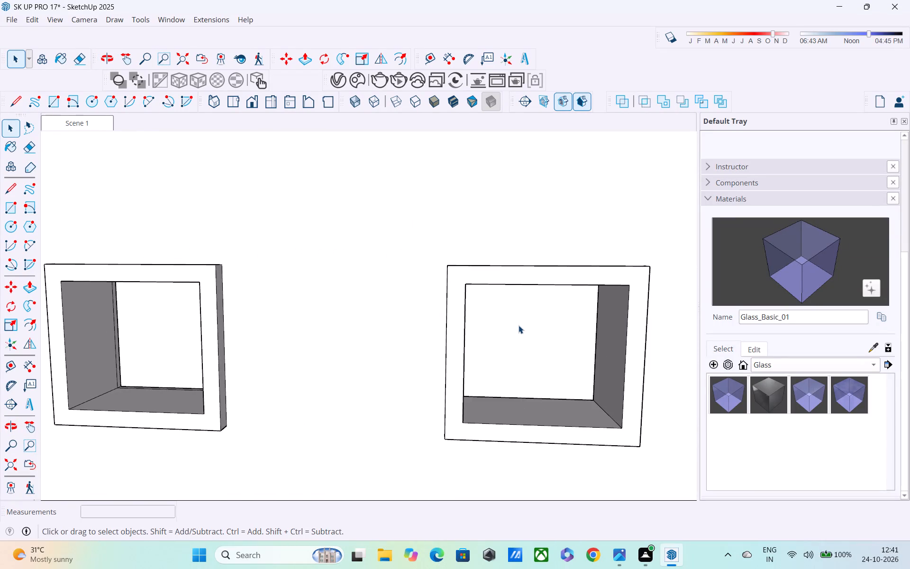
middle_click_drag(519, 325, 450, 303)
left_click(324, 288)
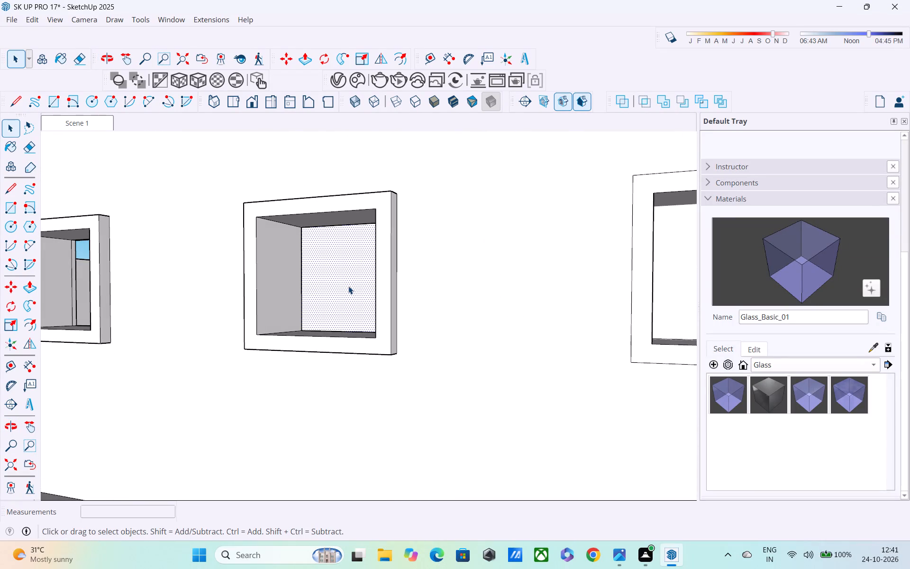
key("Delete")
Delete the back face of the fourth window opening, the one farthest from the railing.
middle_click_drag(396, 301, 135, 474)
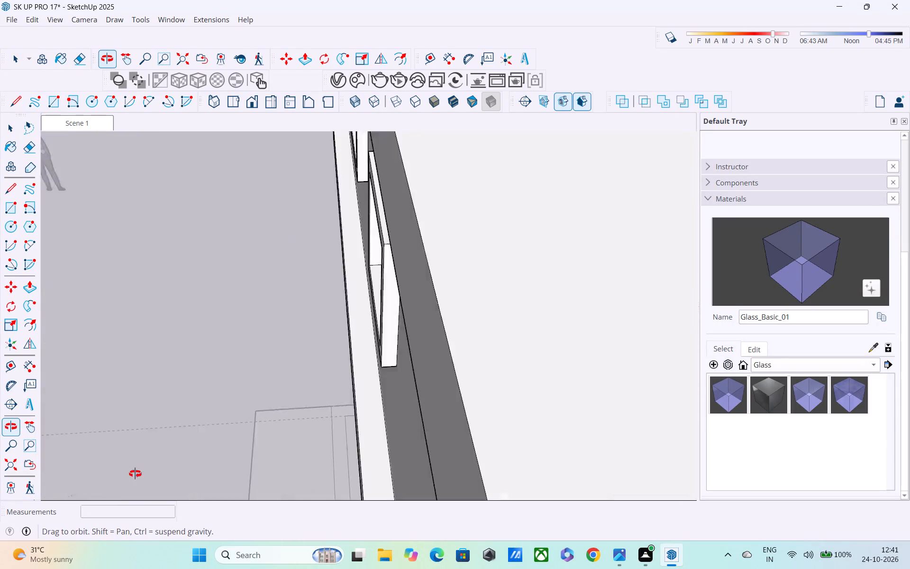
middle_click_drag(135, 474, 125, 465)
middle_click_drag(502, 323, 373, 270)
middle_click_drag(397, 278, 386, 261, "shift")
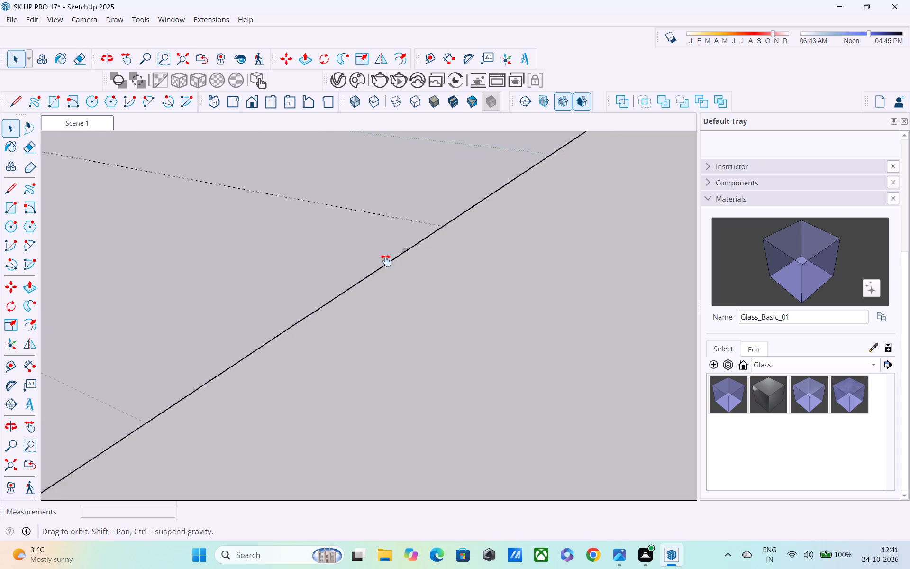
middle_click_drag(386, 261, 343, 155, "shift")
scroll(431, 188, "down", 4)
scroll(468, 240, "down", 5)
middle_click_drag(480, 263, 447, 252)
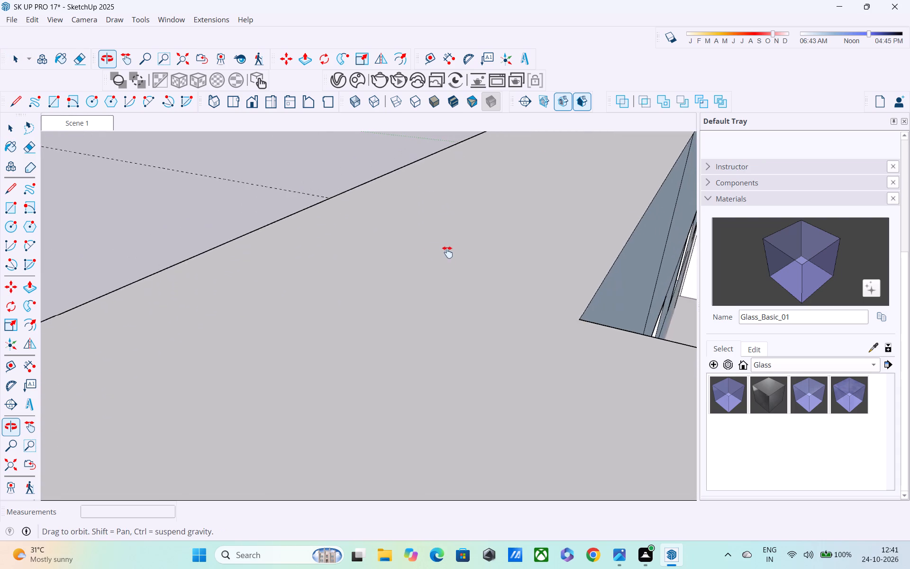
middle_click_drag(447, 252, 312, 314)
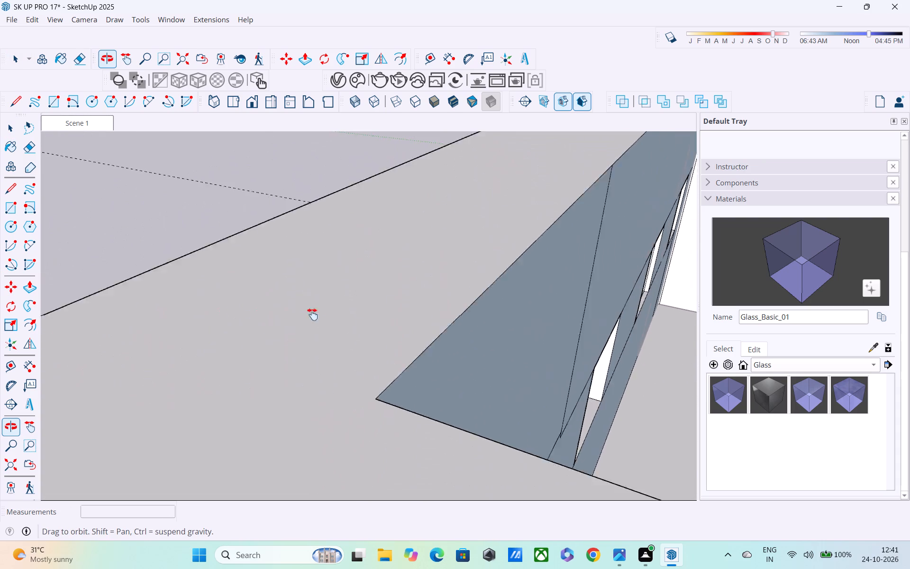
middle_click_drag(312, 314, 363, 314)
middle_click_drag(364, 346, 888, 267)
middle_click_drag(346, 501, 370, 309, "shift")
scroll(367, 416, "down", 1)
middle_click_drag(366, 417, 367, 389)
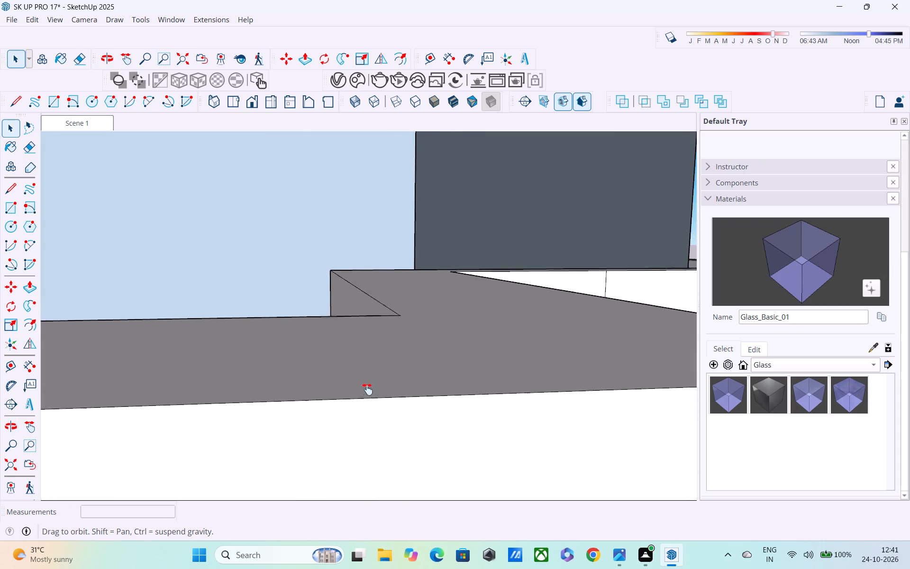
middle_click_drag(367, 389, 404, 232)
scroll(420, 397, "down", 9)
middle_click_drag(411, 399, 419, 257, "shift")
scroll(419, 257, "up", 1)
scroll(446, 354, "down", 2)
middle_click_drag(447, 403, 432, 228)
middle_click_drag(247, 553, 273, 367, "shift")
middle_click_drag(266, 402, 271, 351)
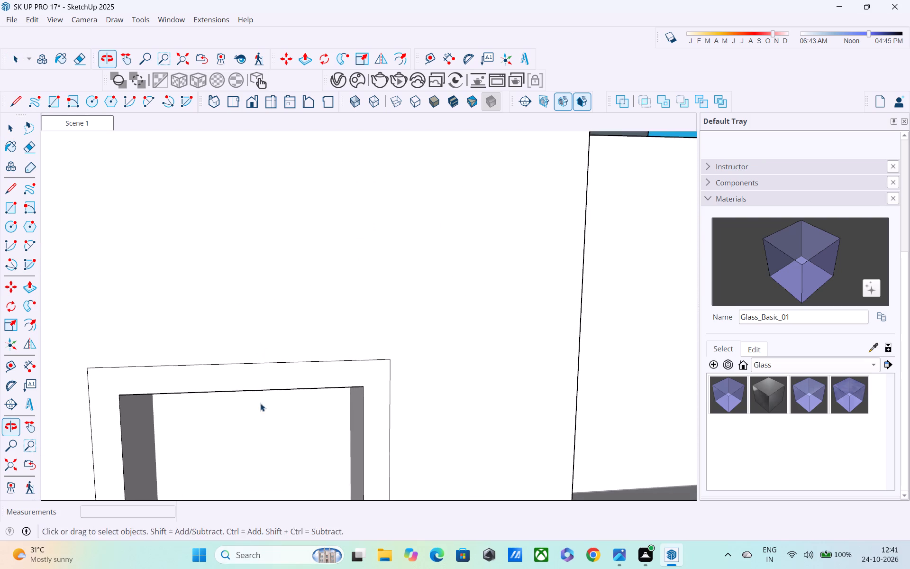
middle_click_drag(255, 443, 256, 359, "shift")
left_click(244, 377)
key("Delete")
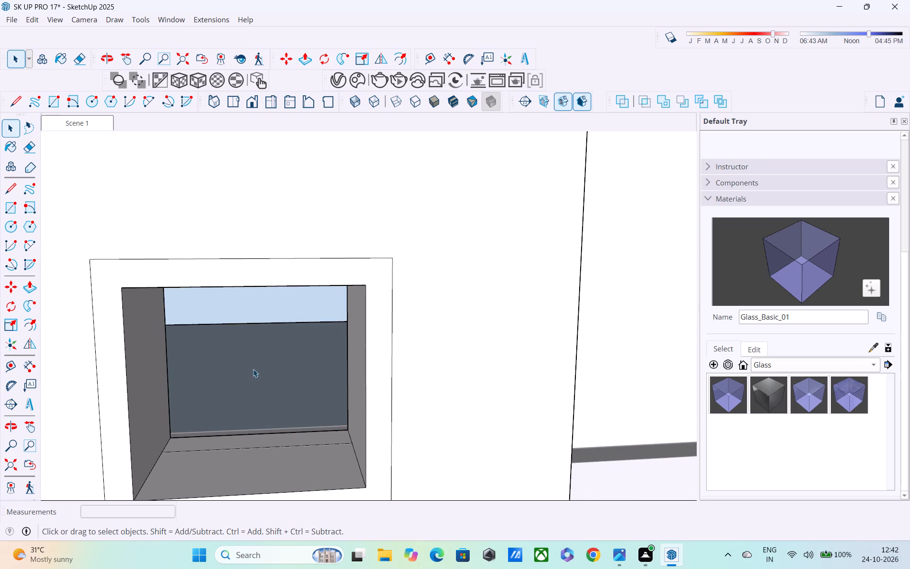
Undo the last two face deletions, including the removal of the rooftop room's front face.
scroll(293, 396, "down", 4)
middle_click_drag(292, 406, 291, 444)
scroll(291, 444, "up", 1)
scroll(287, 433, "down", 2)
scroll(286, 365, "down", 1)
middle_click_drag(271, 393, 22, 443)
scroll(176, 429, "down", 1)
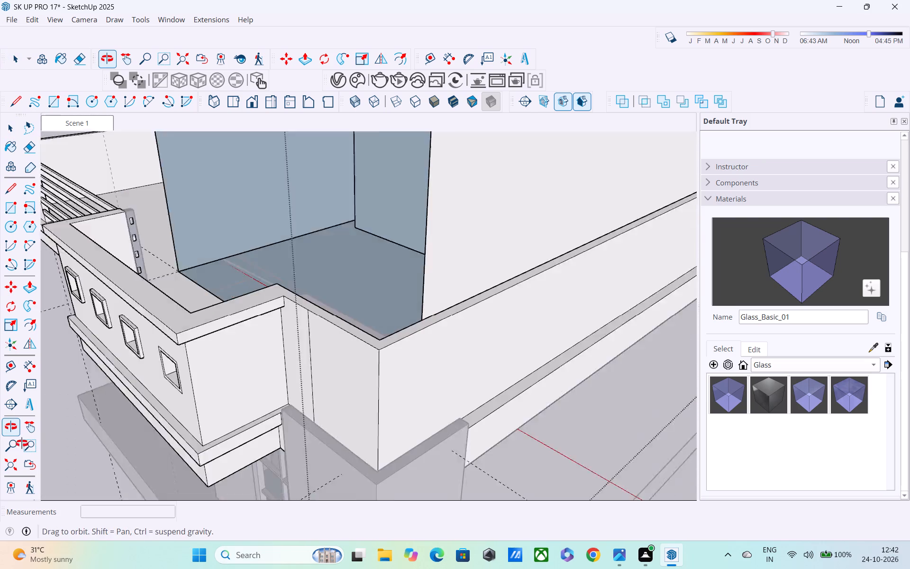
middle_click_drag(22, 443, 14, 443)
scroll(23, 432, "down", 4)
scroll(64, 424, "down", 3)
scroll(182, 401, "down", 3)
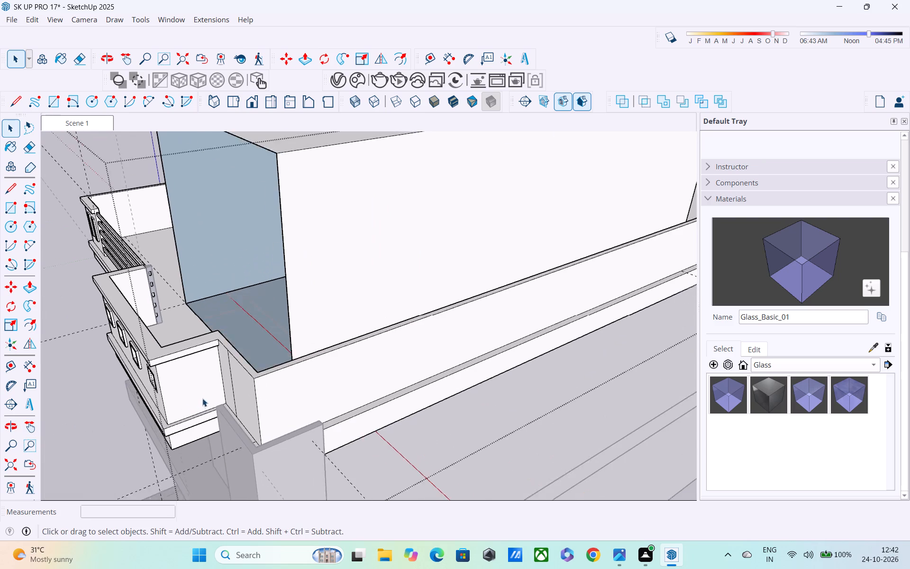
scroll(202, 398, "down", 2)
middle_click_drag(220, 399, 334, 378)
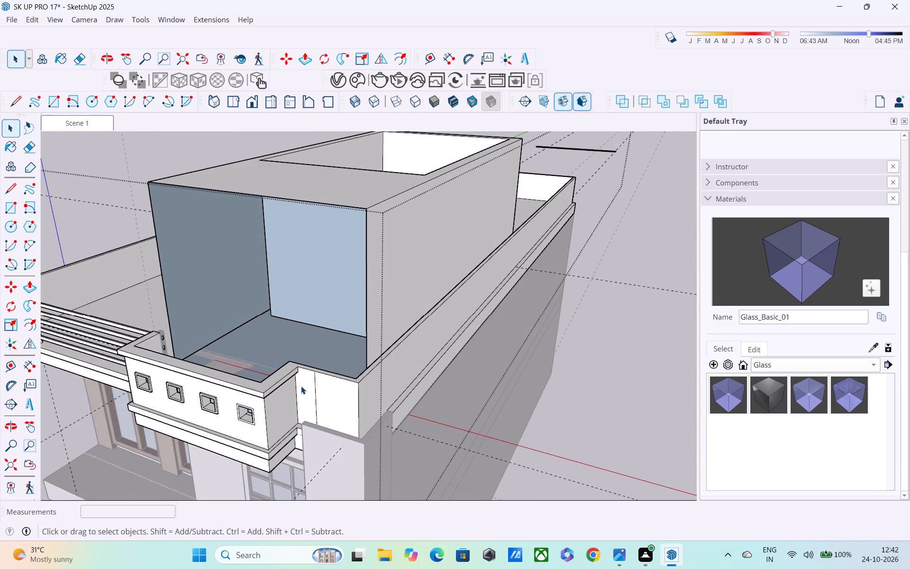
key("ctrl+z")
key("ctrl+z")
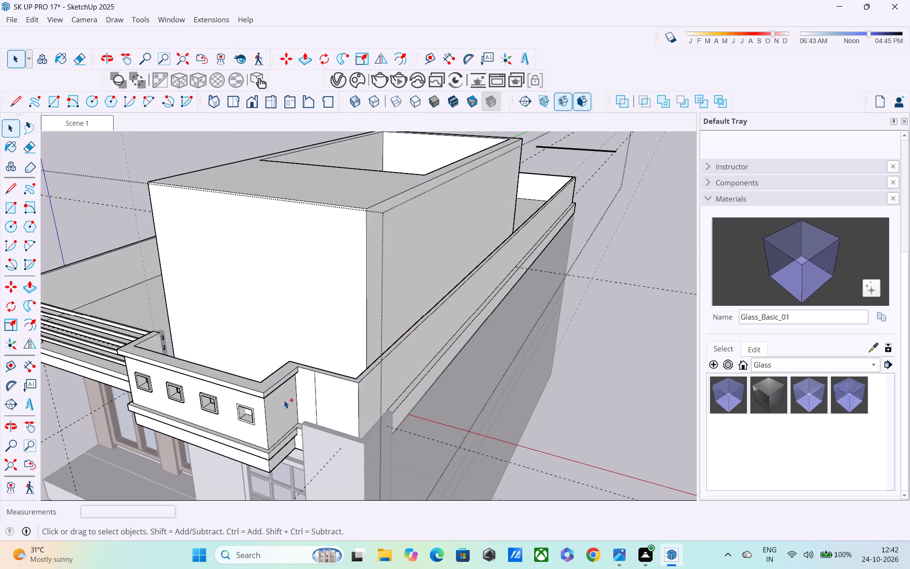
From the outside, delete only the back face blocking the fourth parapet window opening, farthest from the railing.
middle_click_drag(284, 400, 381, 324)
scroll(146, 436, "up", 3)
middle_click_drag(389, 336, 361, 326)
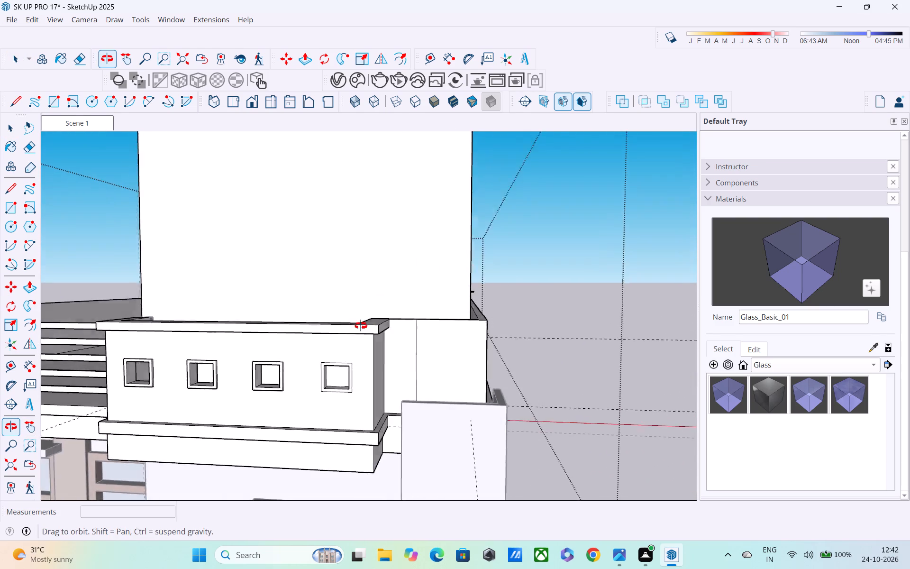
middle_click_drag(361, 326, 324, 320)
scroll(260, 374, "up", 3)
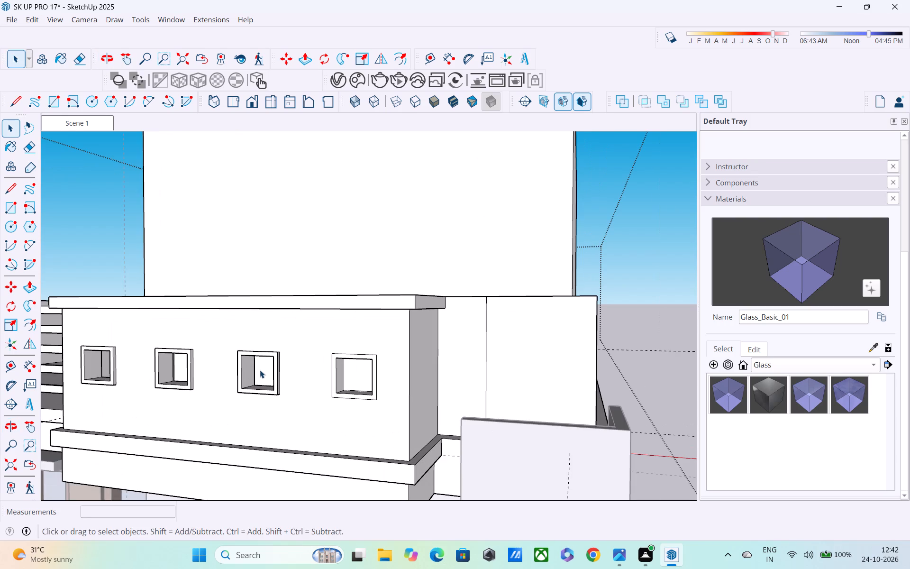
left_click(264, 369)
middle_click_drag(268, 374, 377, 372)
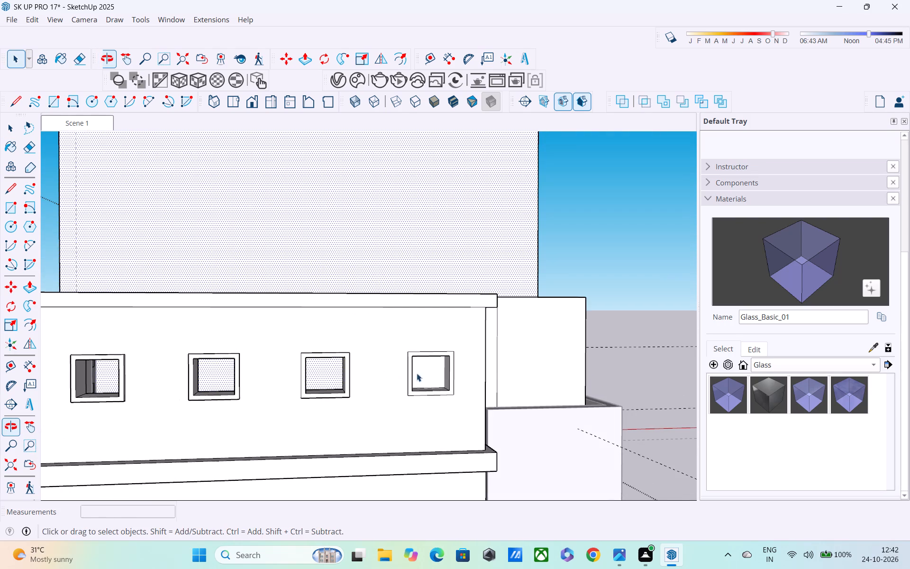
left_click(436, 368)
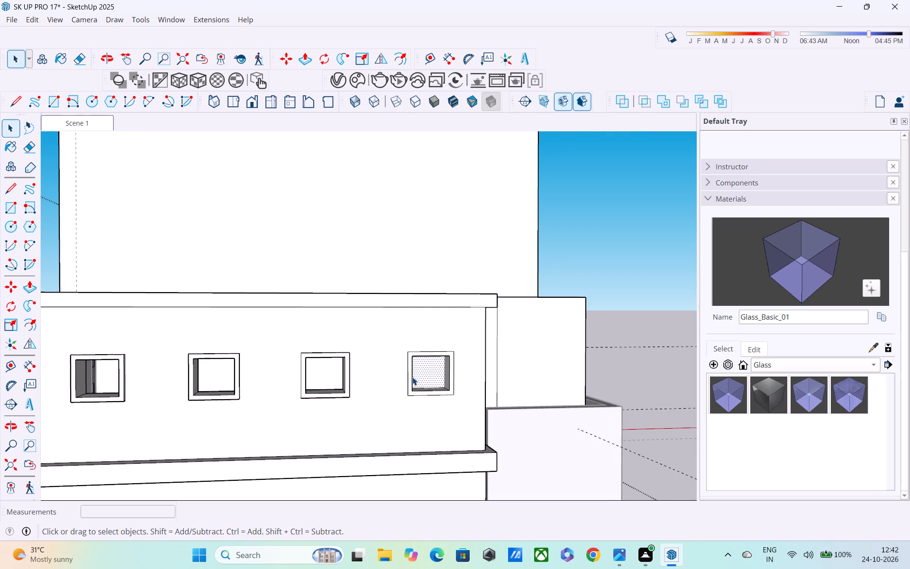
key("Delete")
Check the four parapet window openings from the front, up close and in the whole elevation.
middle_click_drag(430, 373, 479, 346)
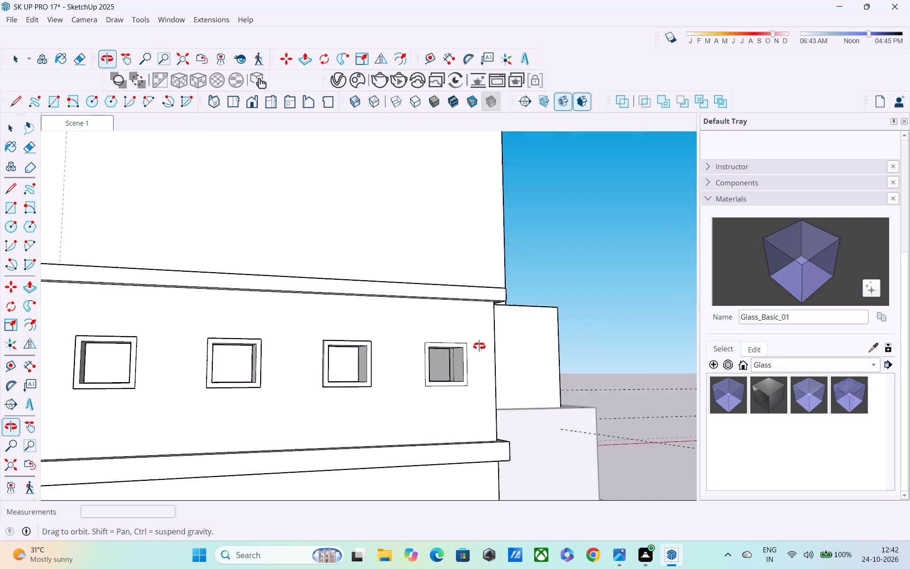
middle_click_drag(479, 346, 479, 339)
scroll(454, 334, "down", 9)
middle_click_drag(409, 373, 332, 401)
scroll(373, 349, "down", 5)
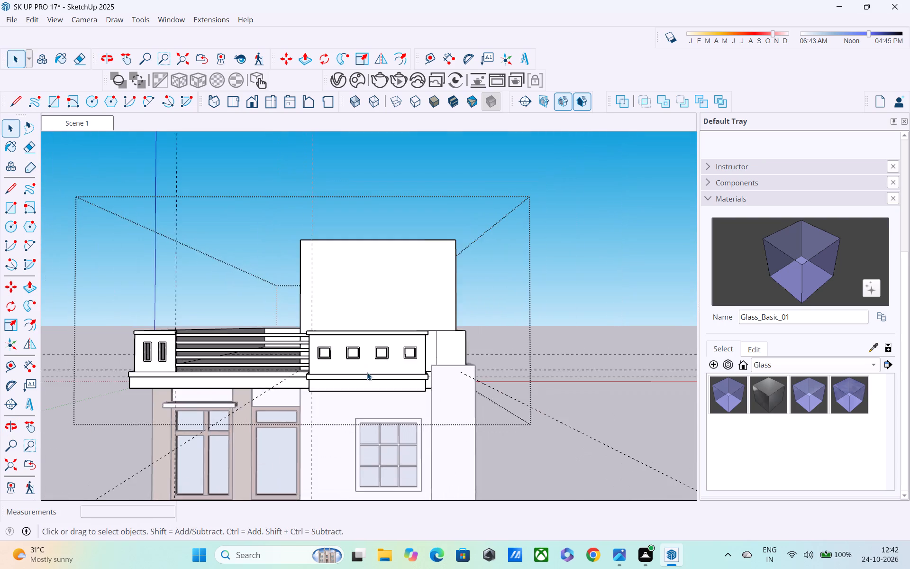
middle_click_drag(355, 375, 354, 351)
scroll(355, 372, "down", 4)
scroll(363, 373, "up", 1)
scroll(369, 369, "down", 6)
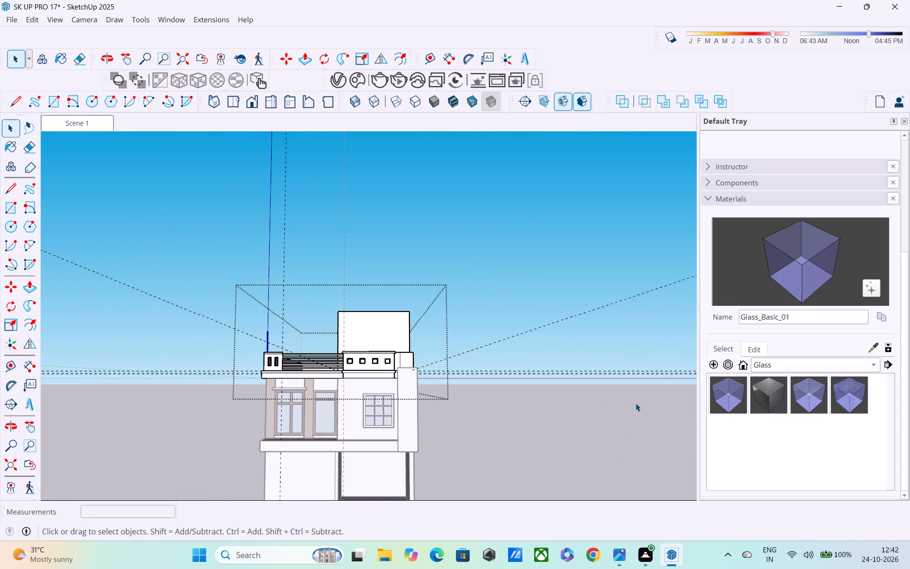
Inside the rooftop group, delete the horizontal guides running across the building's width at parapet level.
left_click_drag(613, 404, 608, 401)
middle_click_drag(411, 453, 418, 487)
left_click(537, 306)
middle_click_drag(487, 342, 441, 340)
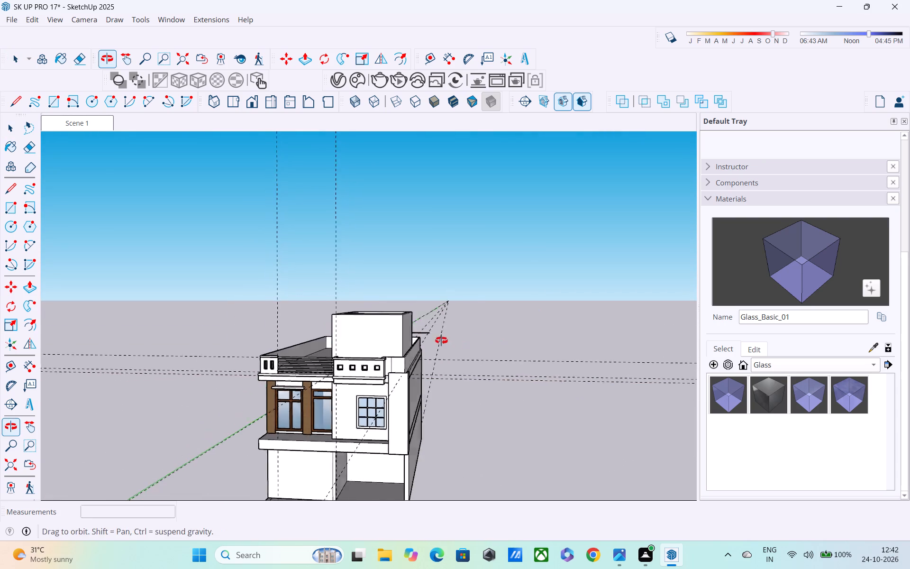
middle_click_drag(441, 340, 437, 340)
scroll(436, 360, "down", 4)
left_click_drag(532, 341, 531, 413)
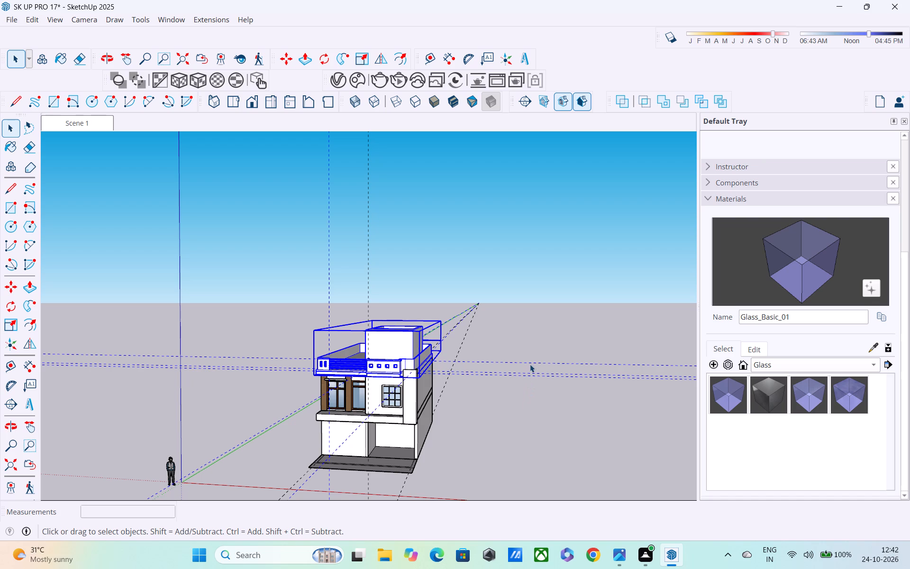
left_click(530, 362)
left_click_drag(531, 357, 512, 420)
double_click(394, 345)
left_click_drag(556, 342, 542, 401)
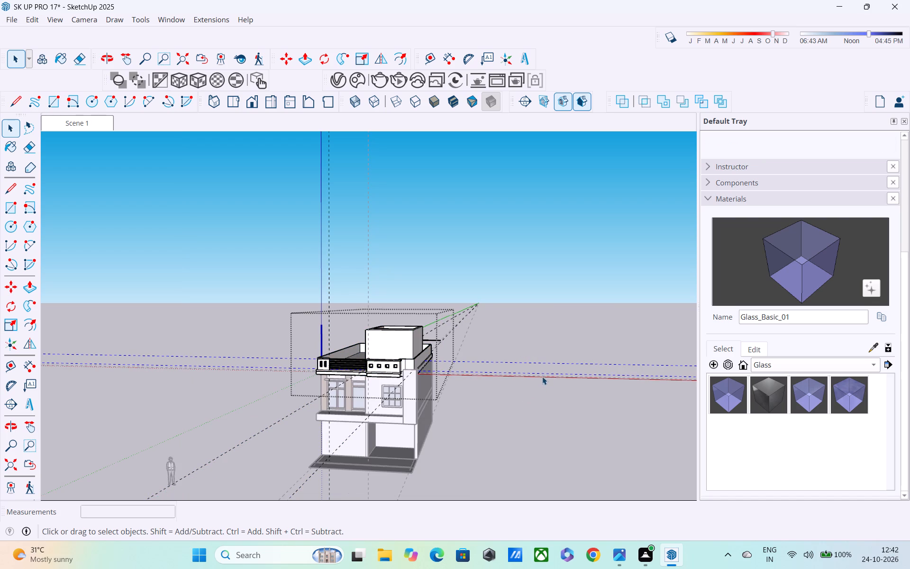
key("Delete")
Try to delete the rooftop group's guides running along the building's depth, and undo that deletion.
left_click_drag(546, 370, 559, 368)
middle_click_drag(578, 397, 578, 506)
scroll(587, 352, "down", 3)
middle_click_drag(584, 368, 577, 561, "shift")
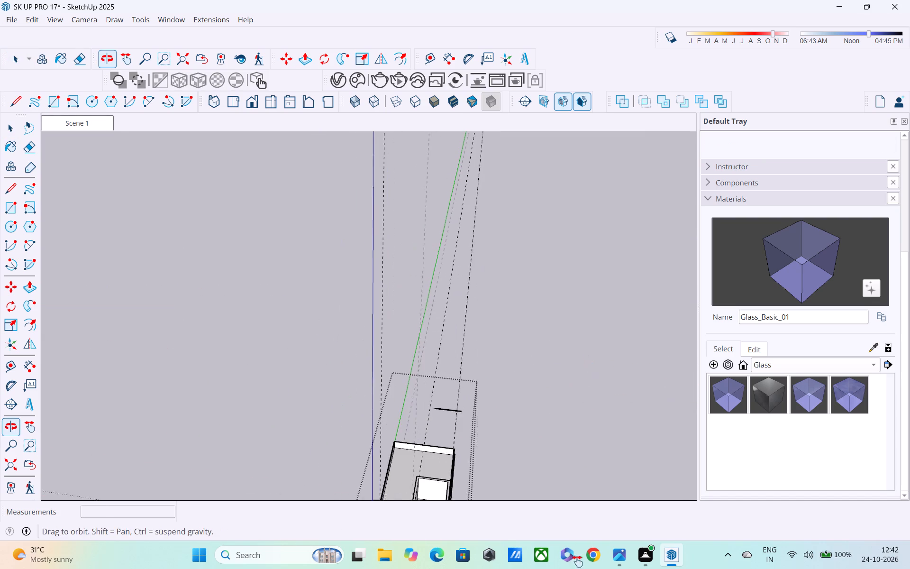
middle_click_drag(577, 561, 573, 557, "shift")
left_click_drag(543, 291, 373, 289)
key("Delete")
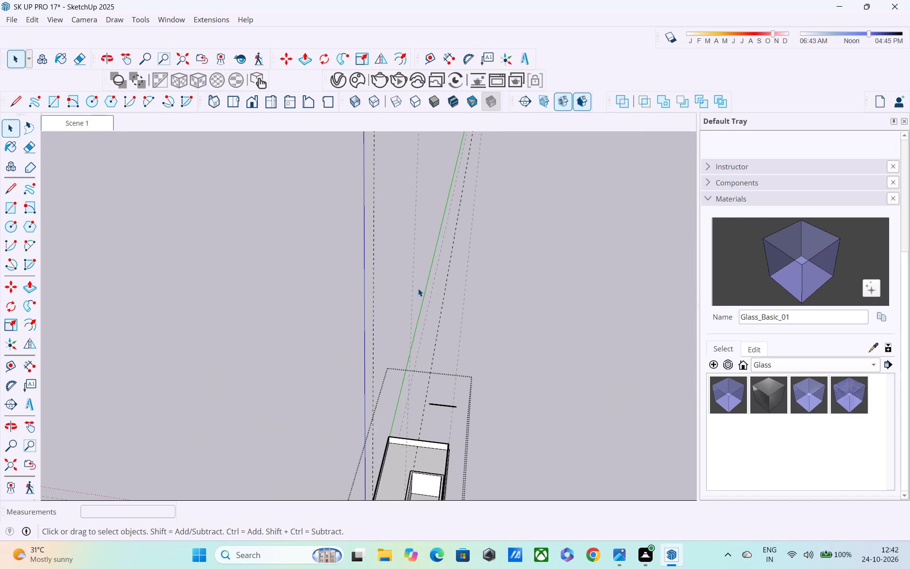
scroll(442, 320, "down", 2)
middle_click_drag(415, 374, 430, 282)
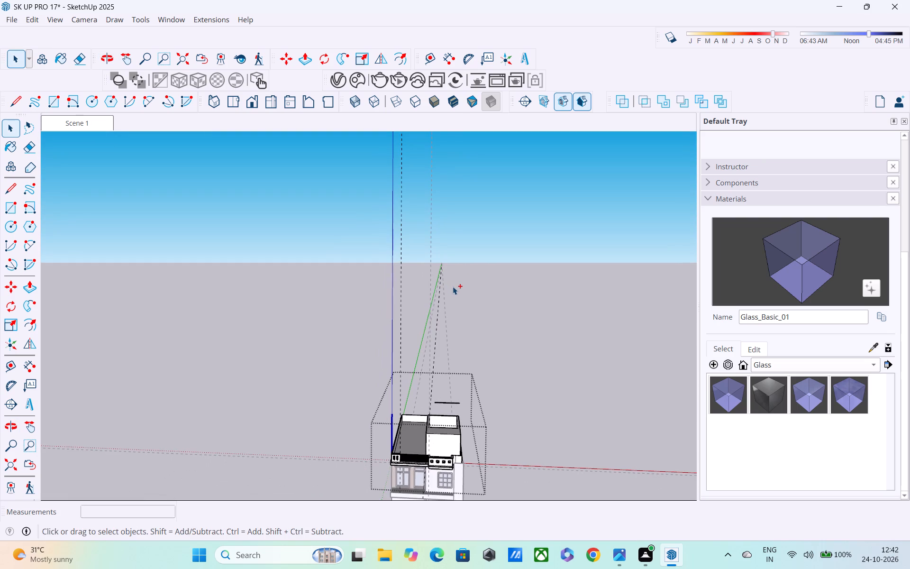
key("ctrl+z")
Delete the rooftop group's two guides running along the building's depth, parallel to the green axis.
left_click_drag(464, 318, 425, 337)
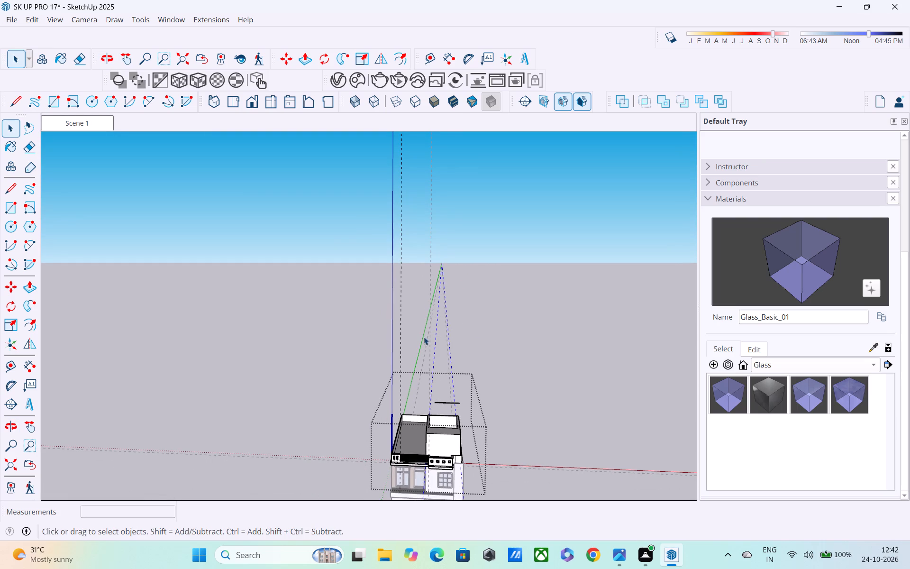
key("Delete")
Outside the rooftop group, delete the remaining horizontal guides running parallel to the green and red axes.
middle_click_drag(472, 357, 518, 376)
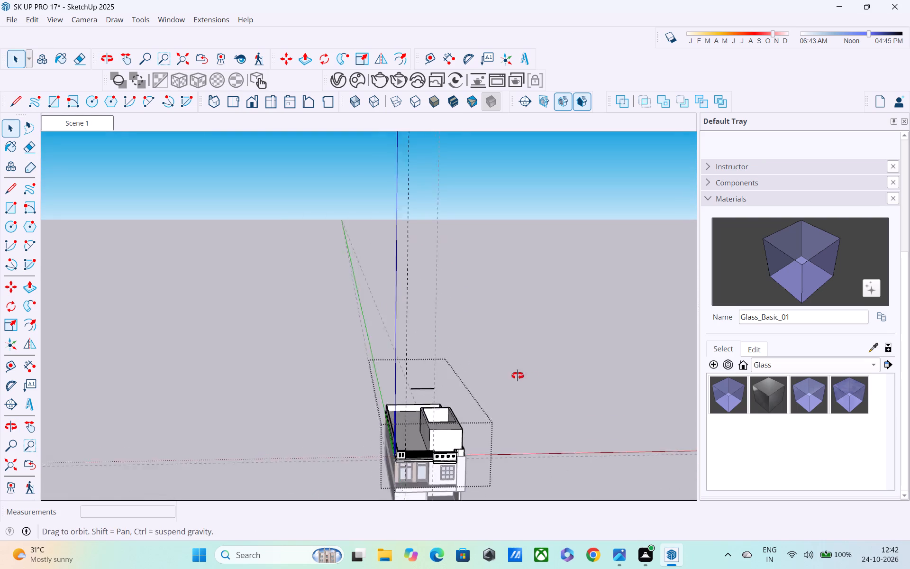
middle_click_drag(518, 376, 587, 356)
scroll(490, 360, "down", 4)
left_click(557, 308)
scroll(428, 381, "down", 1)
middle_click_drag(446, 386, 553, 340)
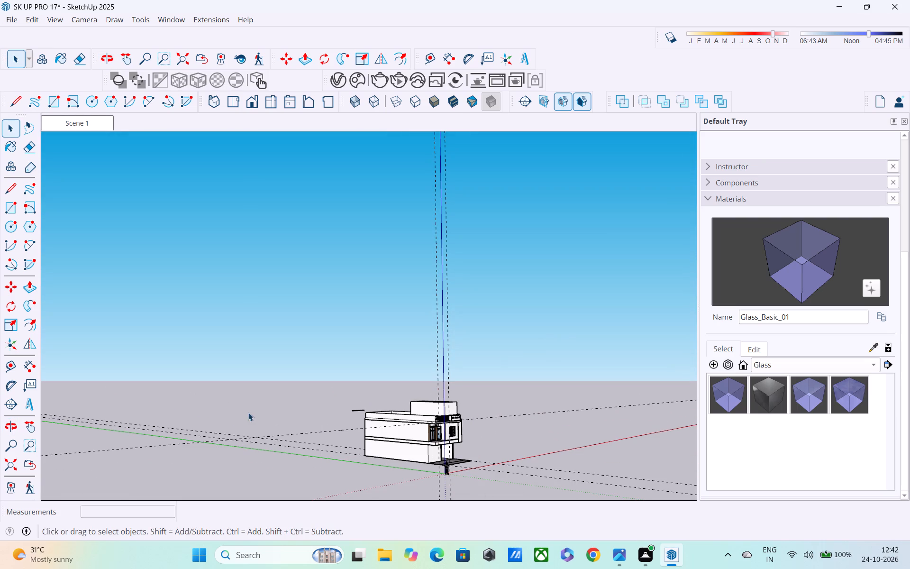
left_click_drag(249, 412, 197, 503)
key("Delete")
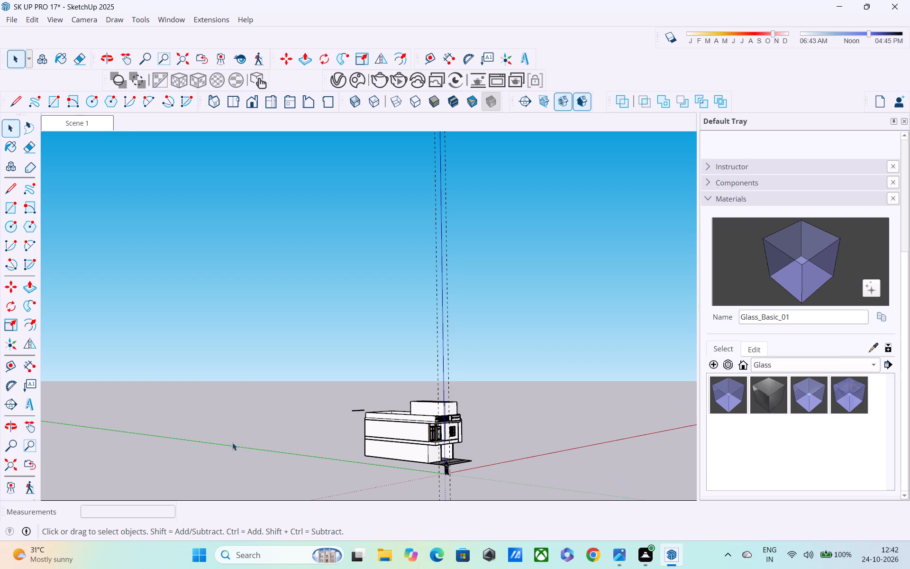
Inside the rooftop group, delete the vertical guide parallel to the blue axis.
scroll(440, 437, "down", 2)
middle_click_drag(441, 437, 346, 449)
scroll(347, 449, "up", 1)
left_click_drag(497, 330, 383, 334)
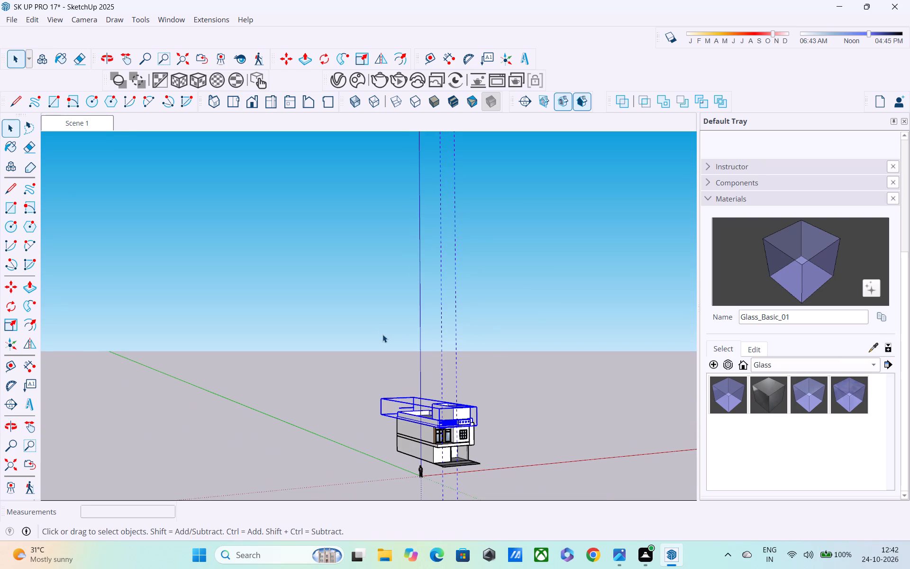
double_click(457, 316)
left_click_drag(465, 308, 418, 321)
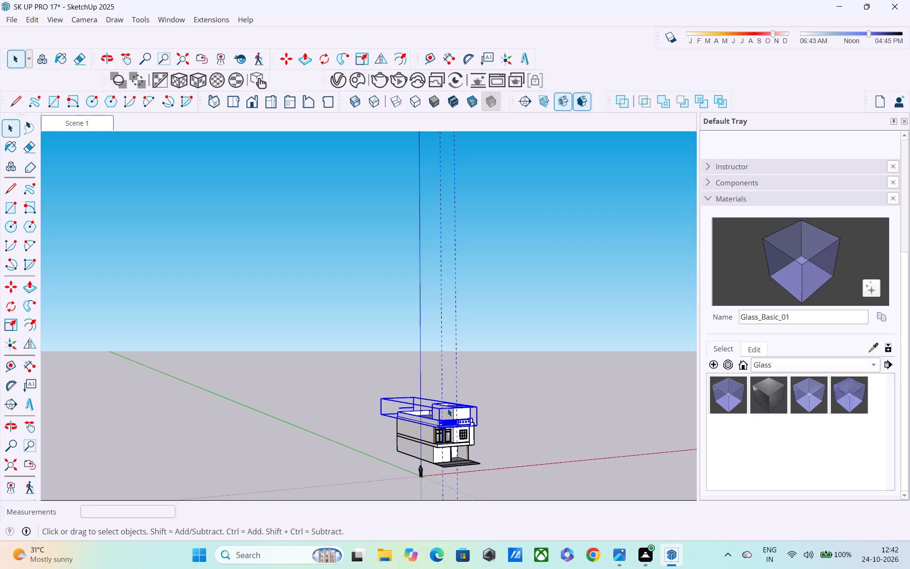
double_click(447, 408)
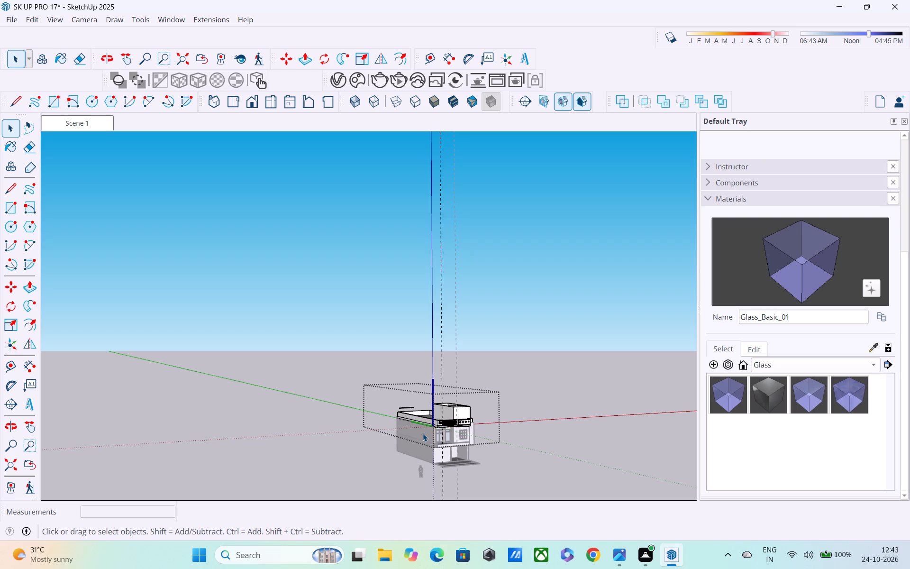
scroll(446, 366, "up", 5)
middle_click_drag(451, 352, 372, 354)
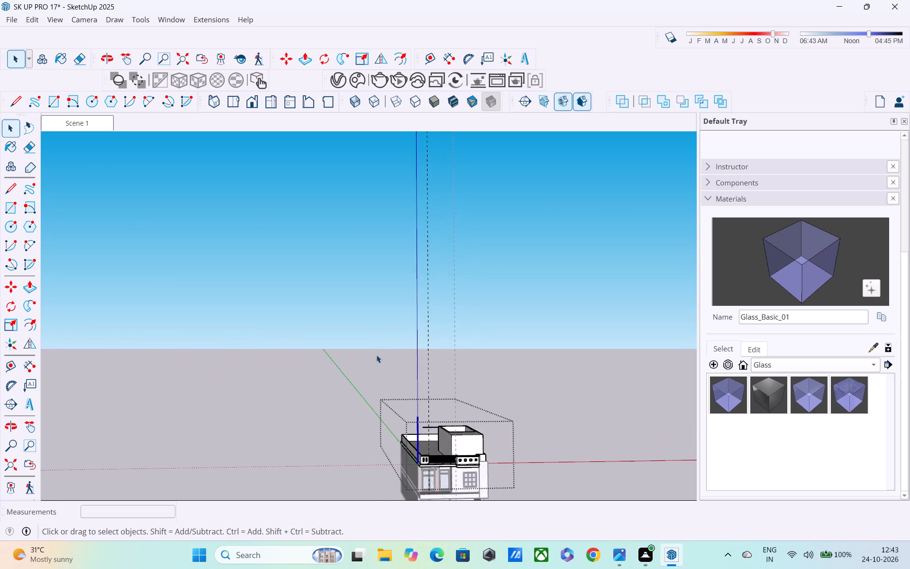
scroll(399, 357, "up", 6)
middle_click_drag(436, 340, 405, 348)
scroll(425, 343, "up", 4)
middle_click_drag(418, 341, 379, 317)
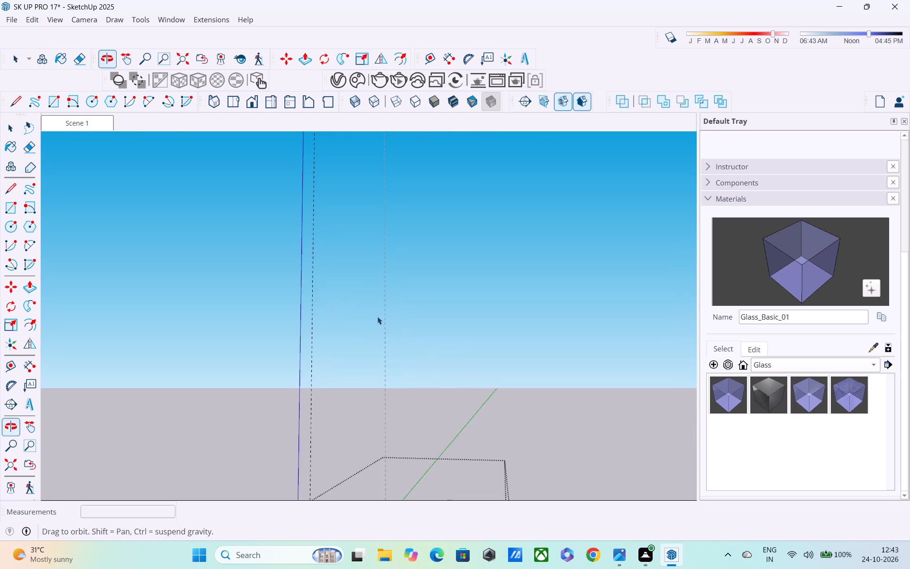
left_click(307, 322)
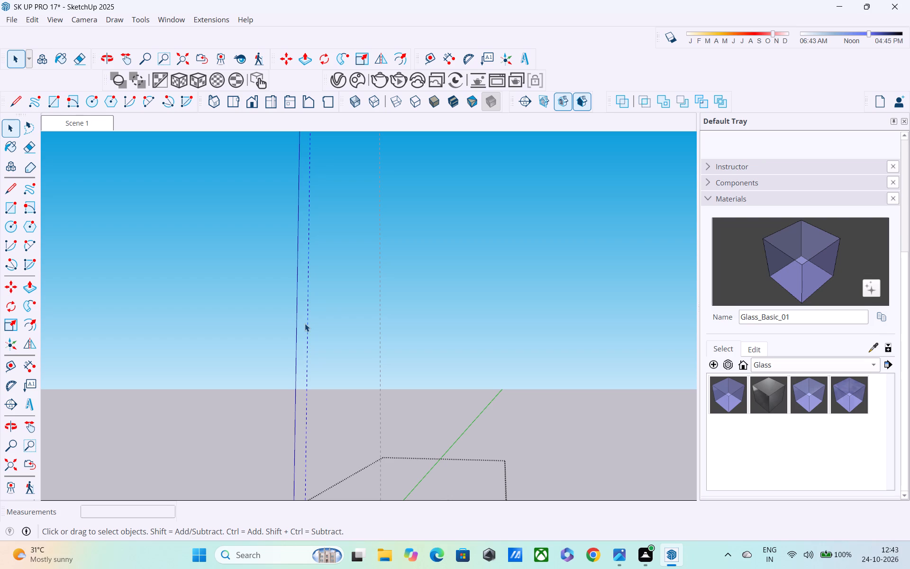
key("Delete")
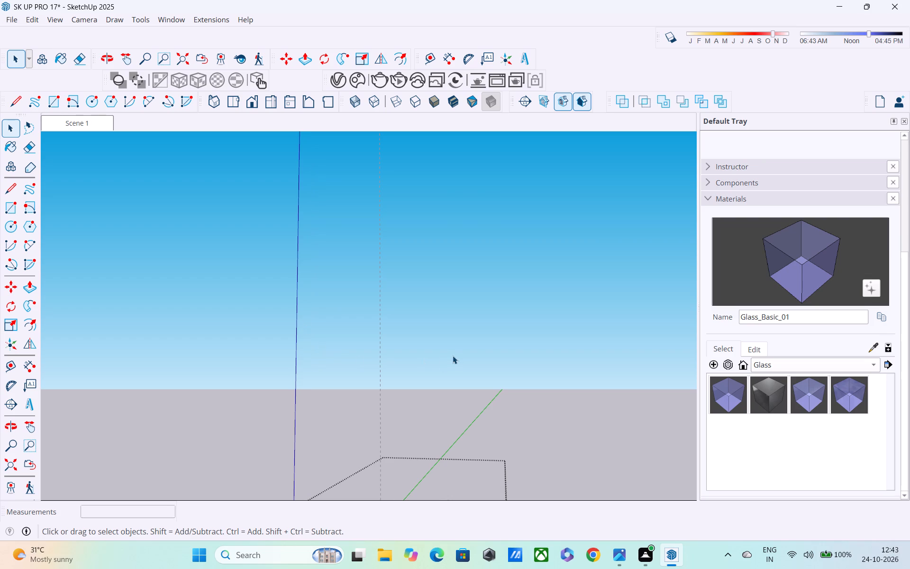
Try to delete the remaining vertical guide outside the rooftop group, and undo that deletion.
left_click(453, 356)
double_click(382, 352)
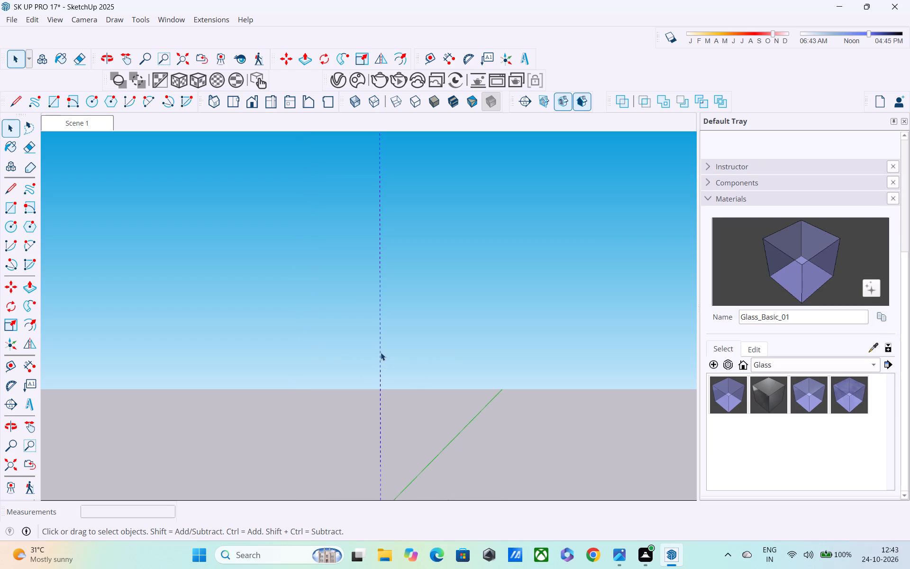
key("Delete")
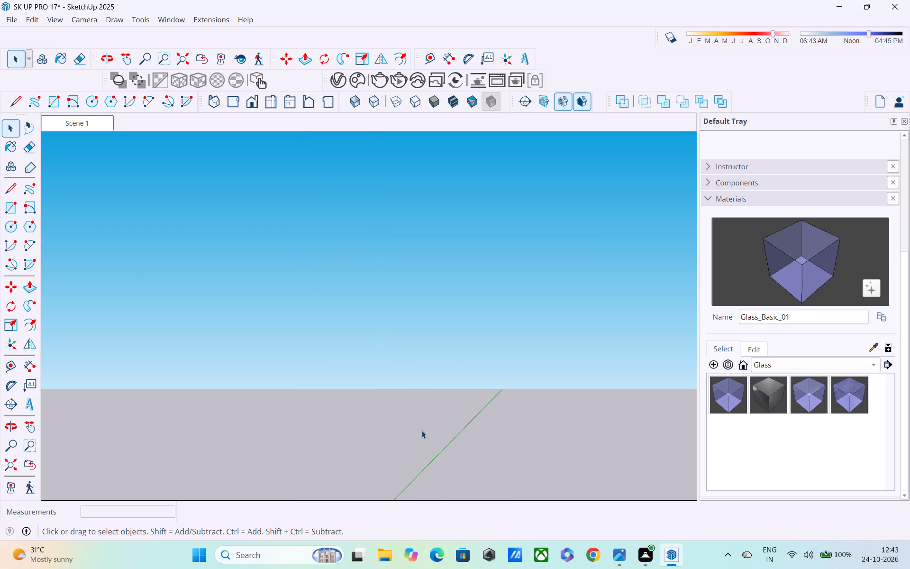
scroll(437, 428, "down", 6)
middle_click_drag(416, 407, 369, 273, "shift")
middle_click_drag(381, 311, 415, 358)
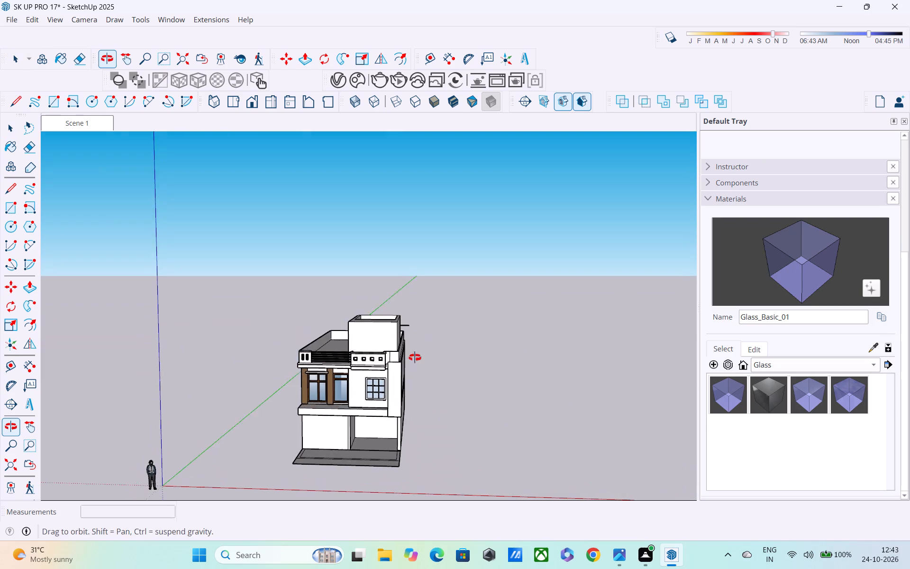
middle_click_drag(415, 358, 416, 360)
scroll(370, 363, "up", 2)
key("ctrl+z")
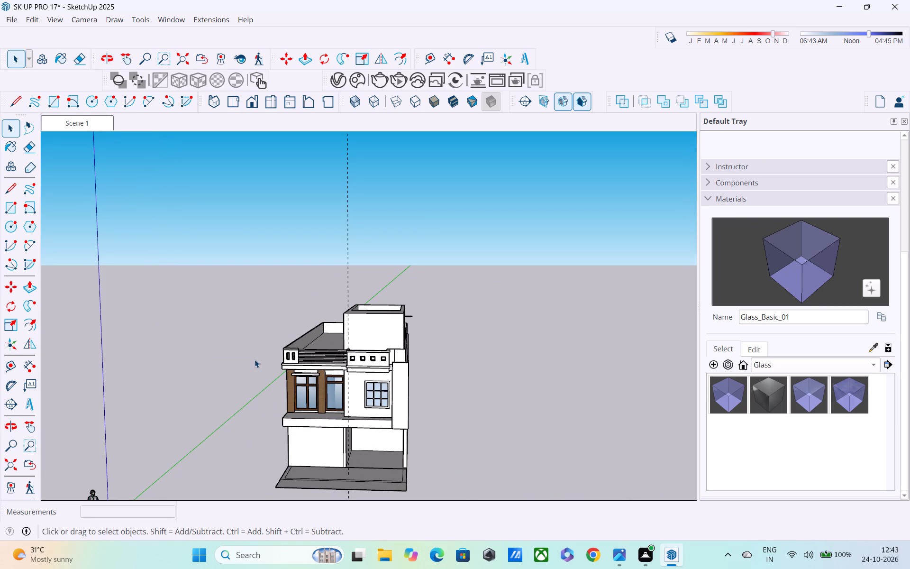
Delete the vertical guide outside the rooftop group that runs up through the house's front.
middle_click_drag(254, 359, 251, 370)
middle_click_drag(249, 372, 237, 418, "shift")
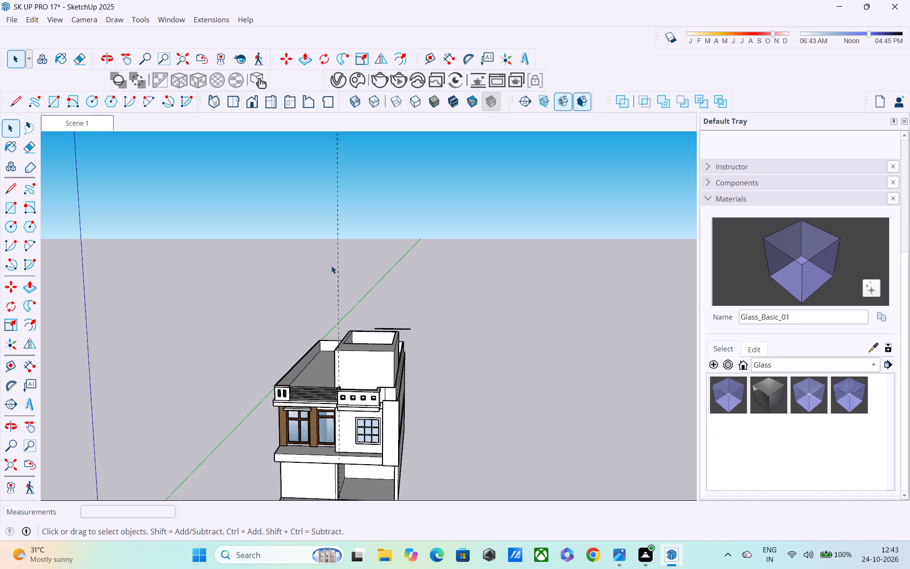
left_click(338, 280)
key("Delete")
Examine the house's front elevation and rooftop after clearing the guides.
scroll(362, 284, "down", 1)
middle_click_drag(332, 345, 347, 252)
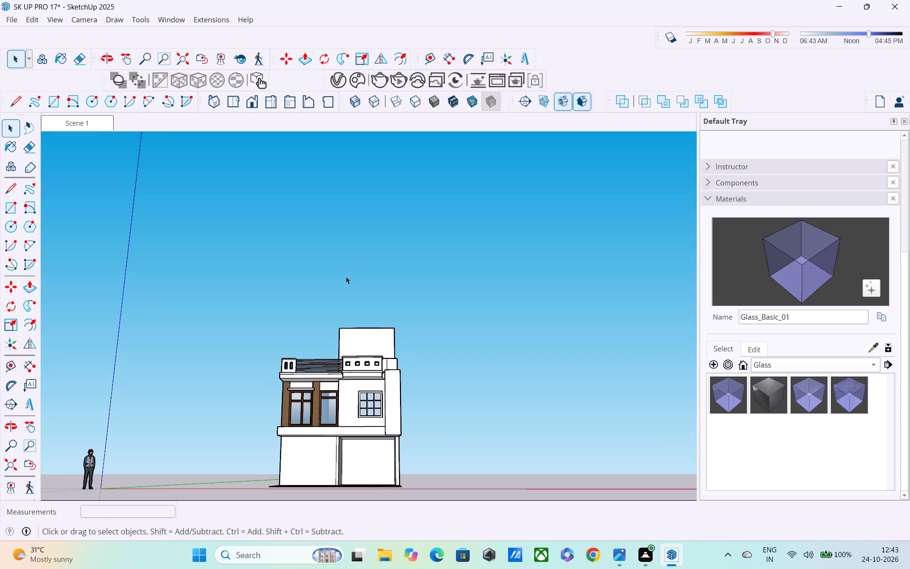
scroll(337, 279, "down", 2)
middle_click_drag(339, 302, 339, 341)
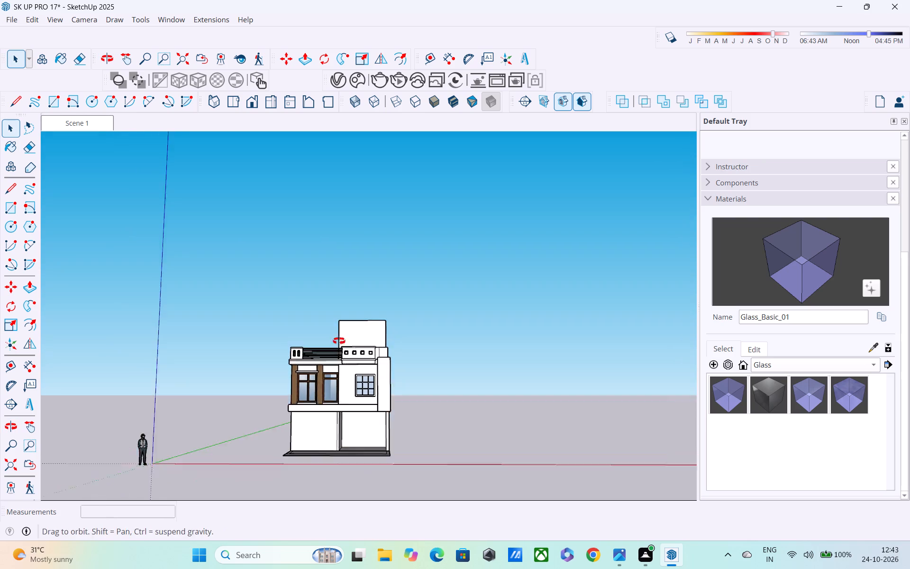
middle_click_drag(339, 341, 331, 363)
scroll(395, 331, "up", 2)
scroll(395, 331, "down", 1)
scroll(395, 331, "up", 2)
scroll(306, 347, "up", 1)
middle_click_drag(306, 347, 273, 384)
scroll(342, 353, "up", 4)
middle_click_drag(343, 352, 360, 355)
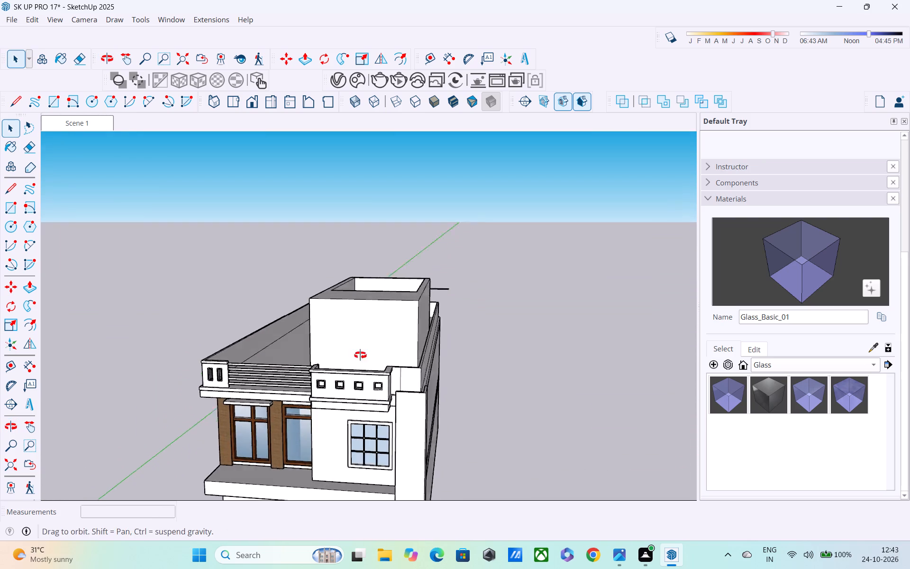
middle_click_drag(360, 355, 400, 374)
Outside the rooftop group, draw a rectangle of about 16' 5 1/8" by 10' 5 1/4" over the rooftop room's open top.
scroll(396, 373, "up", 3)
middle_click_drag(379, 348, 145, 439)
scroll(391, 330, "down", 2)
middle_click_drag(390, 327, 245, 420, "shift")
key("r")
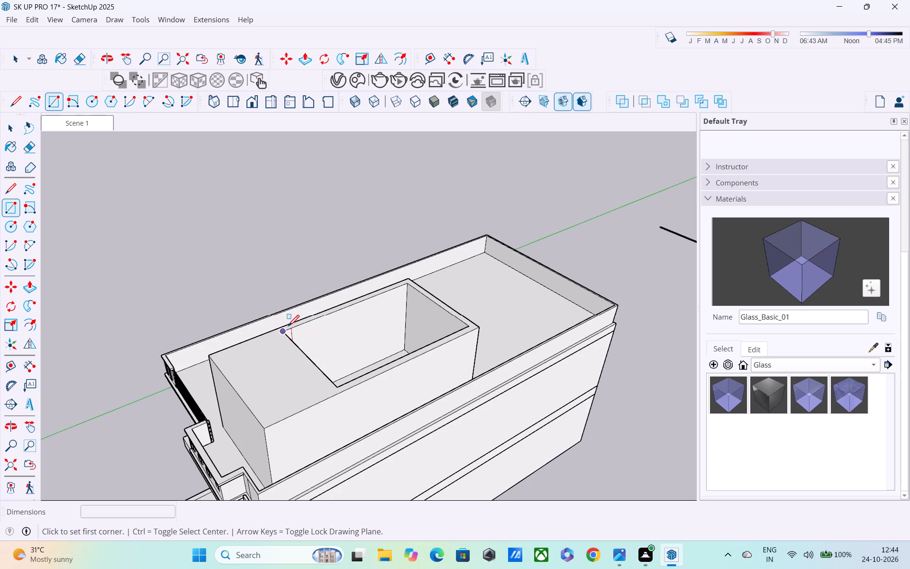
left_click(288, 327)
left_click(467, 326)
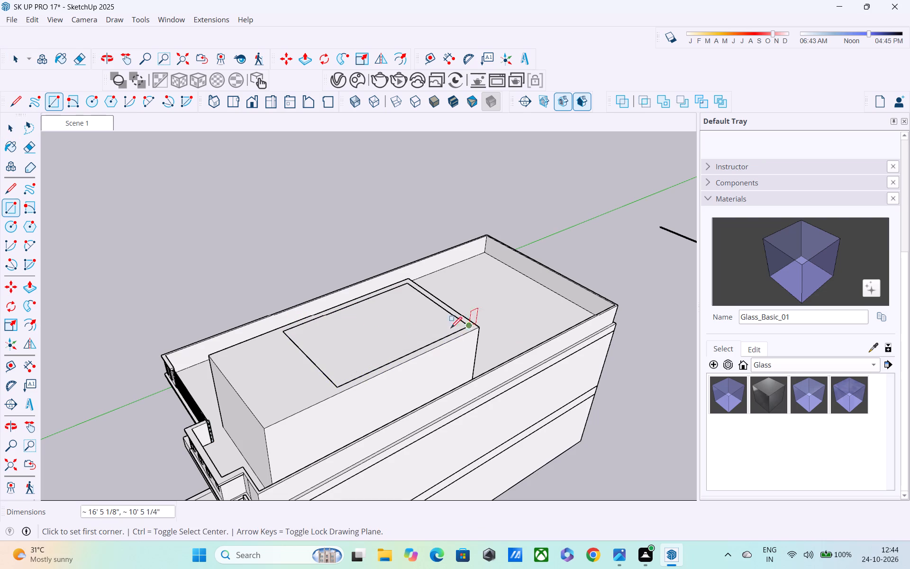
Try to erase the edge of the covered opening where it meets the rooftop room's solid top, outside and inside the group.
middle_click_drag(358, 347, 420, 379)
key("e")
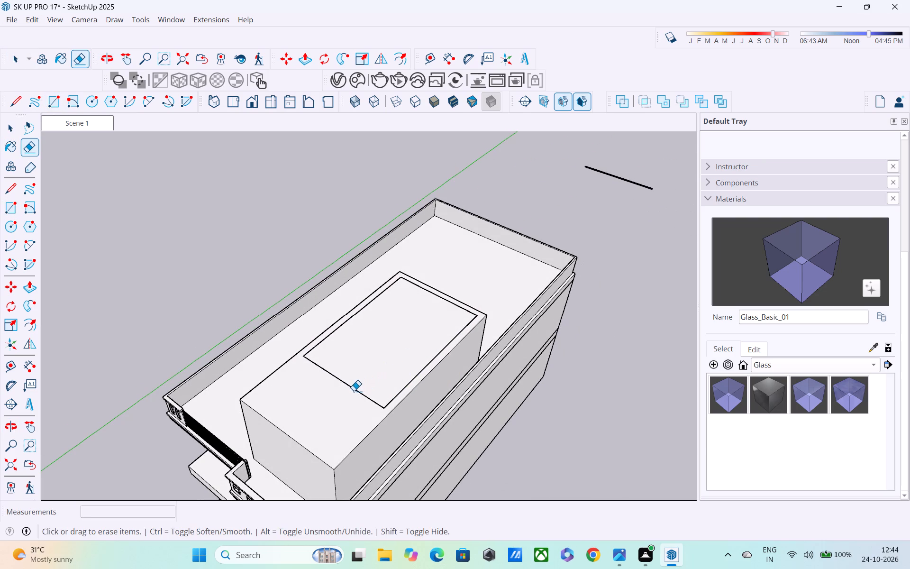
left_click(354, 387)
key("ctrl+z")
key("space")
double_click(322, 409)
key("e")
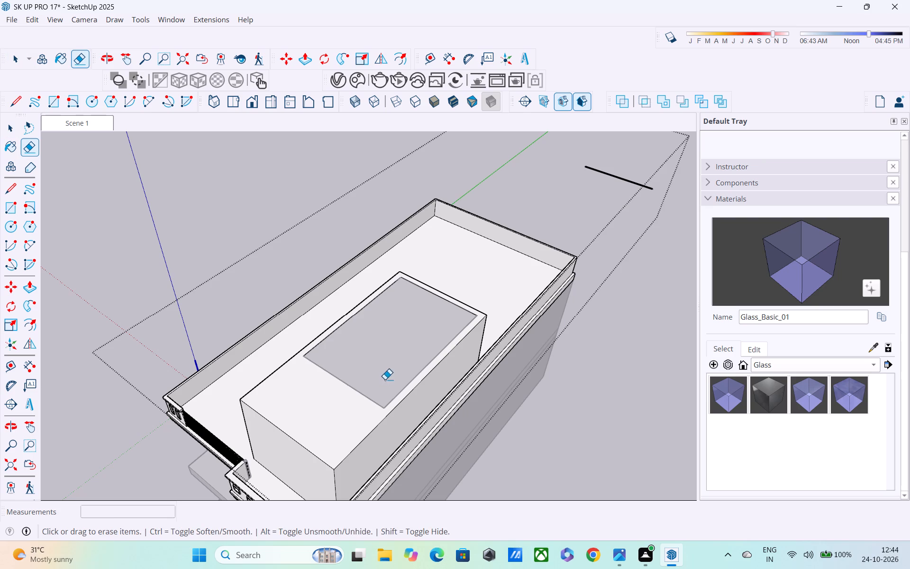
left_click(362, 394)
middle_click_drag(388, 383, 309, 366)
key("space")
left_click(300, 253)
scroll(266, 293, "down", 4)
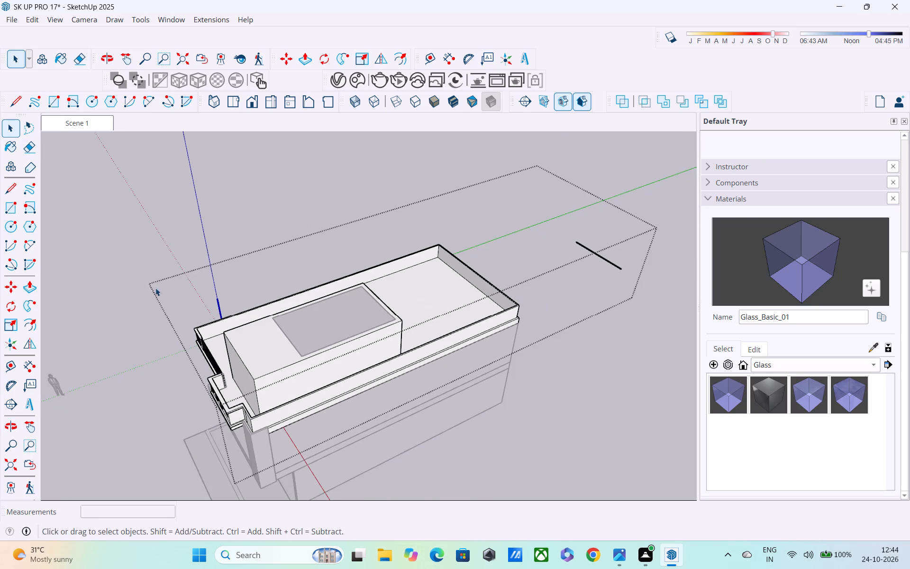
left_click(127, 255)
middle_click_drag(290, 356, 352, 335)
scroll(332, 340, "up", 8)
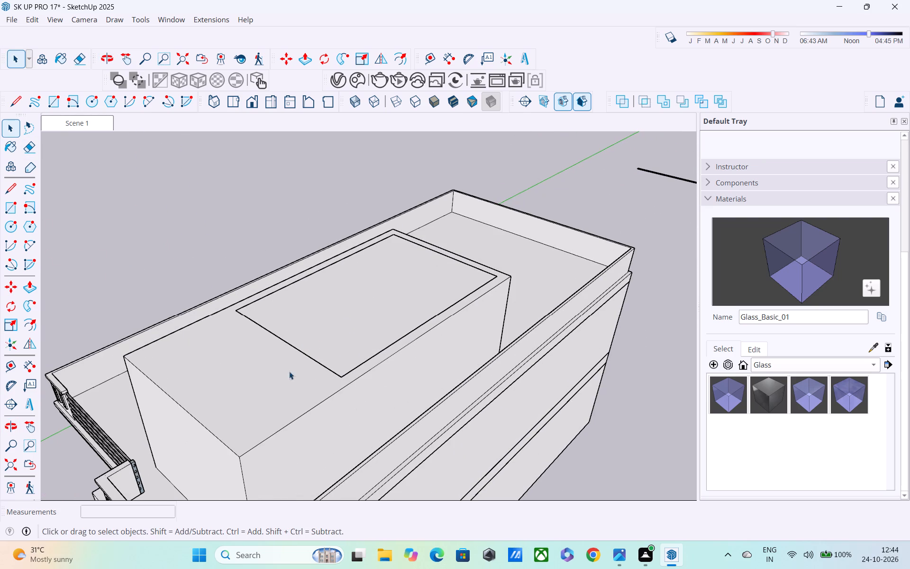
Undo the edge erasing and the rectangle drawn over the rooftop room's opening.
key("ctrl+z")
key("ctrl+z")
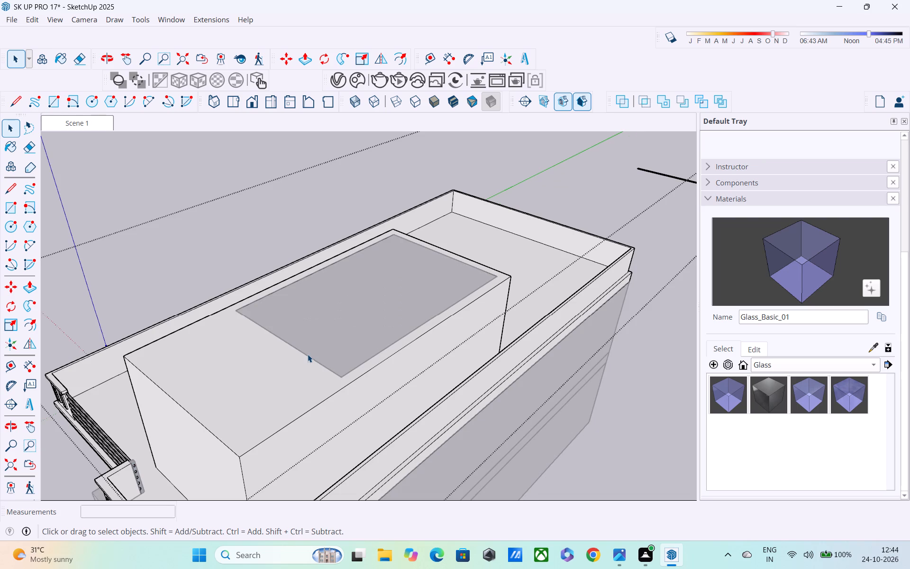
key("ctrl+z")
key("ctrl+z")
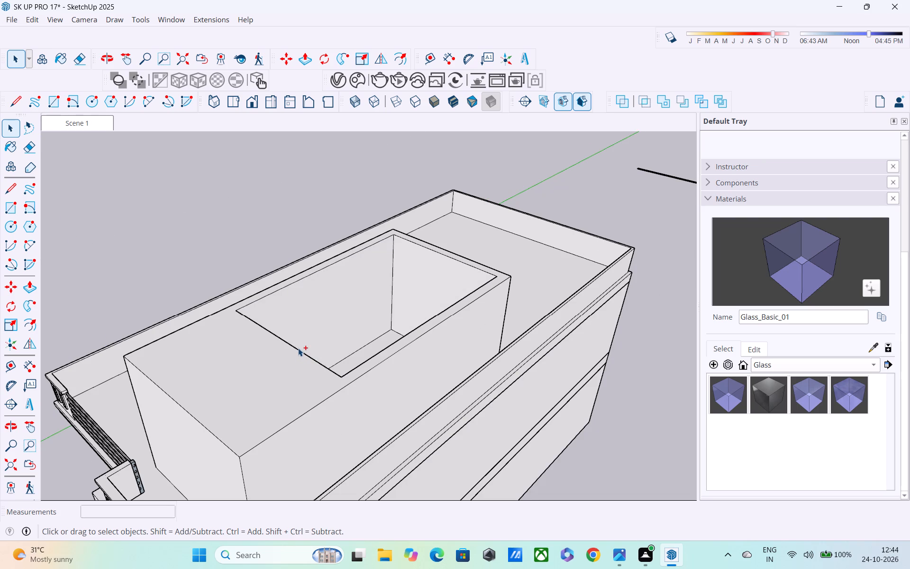
Inside the rooftop group, close the room's open top with a rectangle of about 16' 5 1/8" by 10' 5 1/4".
middle_click_drag(299, 351, 135, 380)
key("space")
double_click(159, 355)
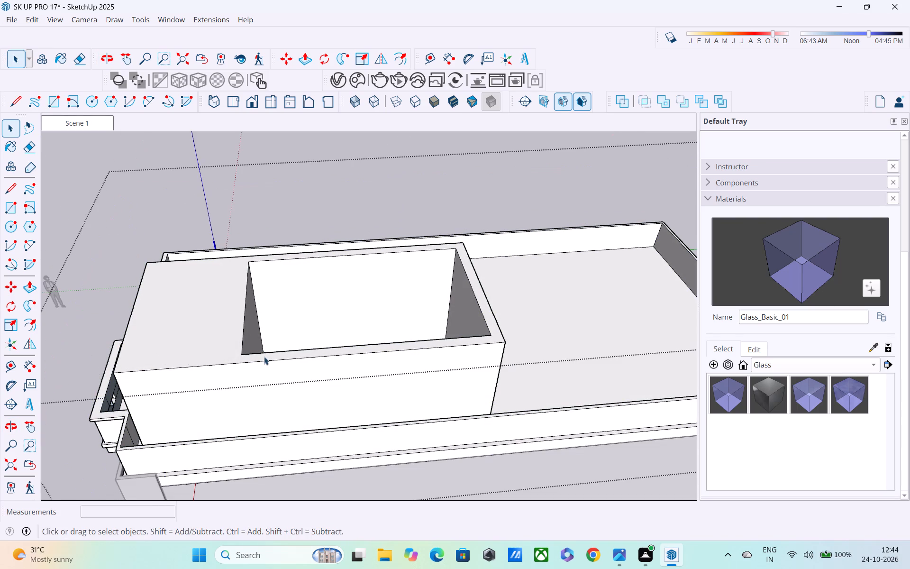
key("r")
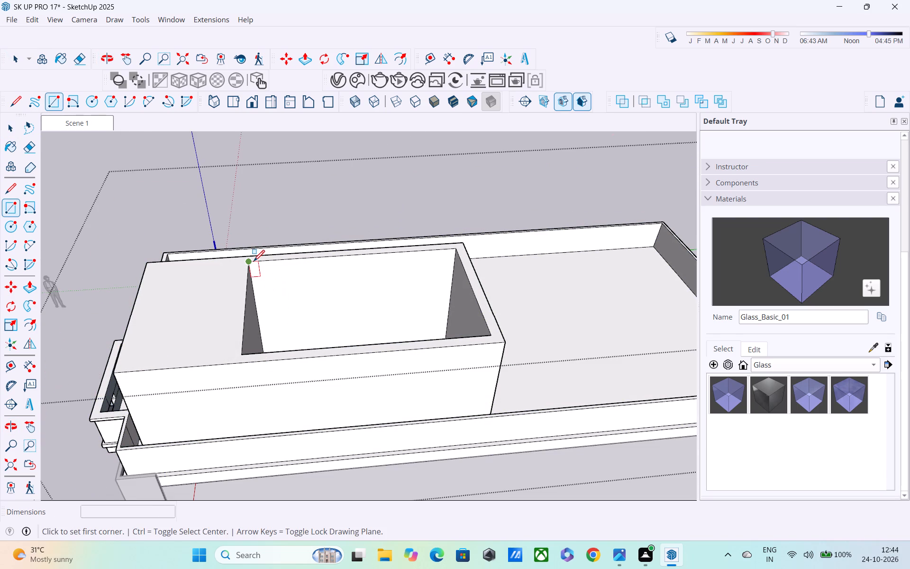
left_click(254, 262)
left_click(486, 332)
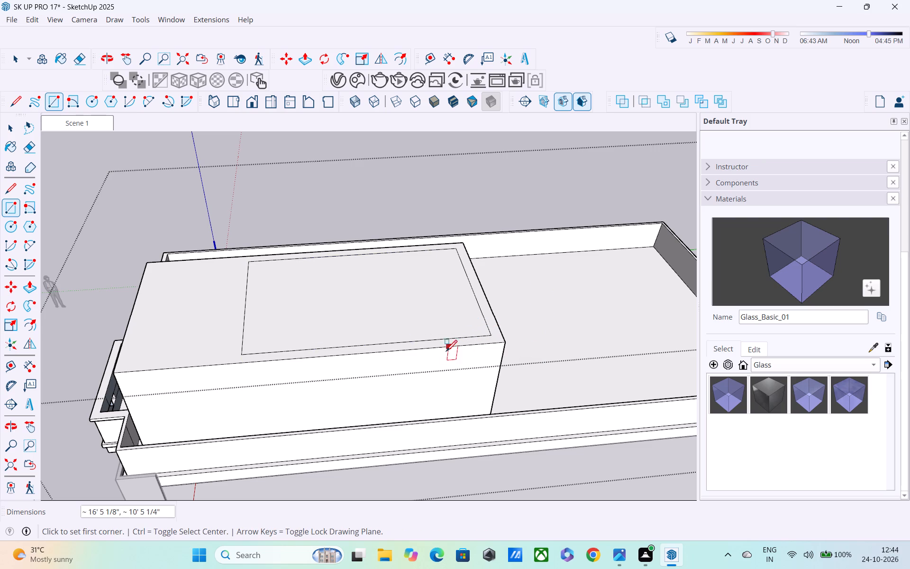
Erase the four leftover outline edges of the closed opening so the rooftop room's top is one plain face.
key("e")
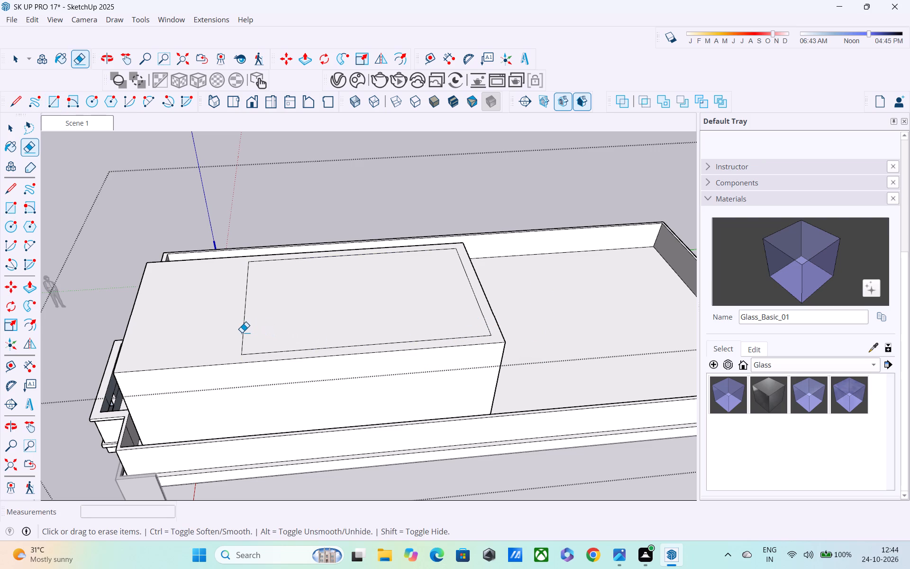
left_click(242, 332)
left_click(242, 333)
left_click(243, 333)
middle_click_drag(268, 355, 319, 405)
scroll(297, 395, "up", 4)
left_click(264, 371)
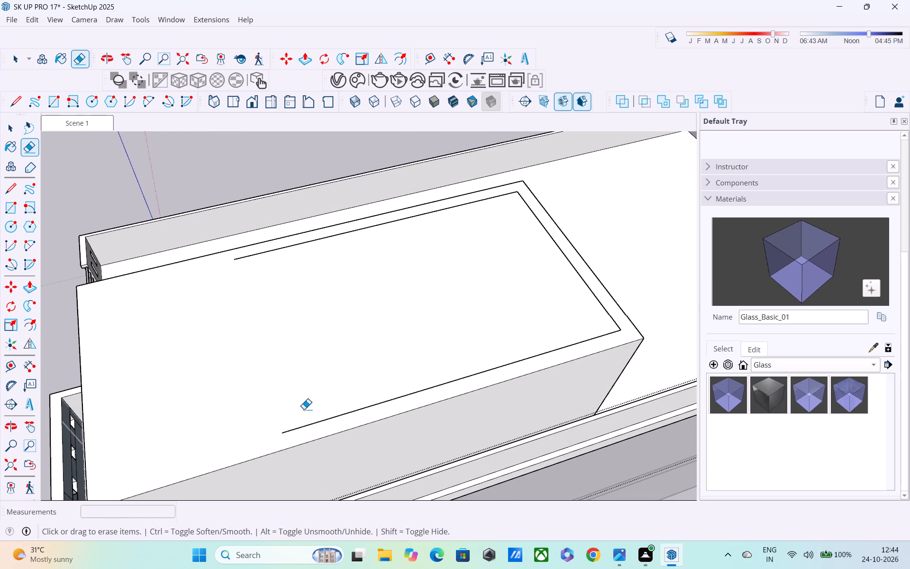
left_click(310, 425)
middle_click_drag(327, 418, 173, 444, "shift")
scroll(430, 322, "up", 2)
left_click(457, 294)
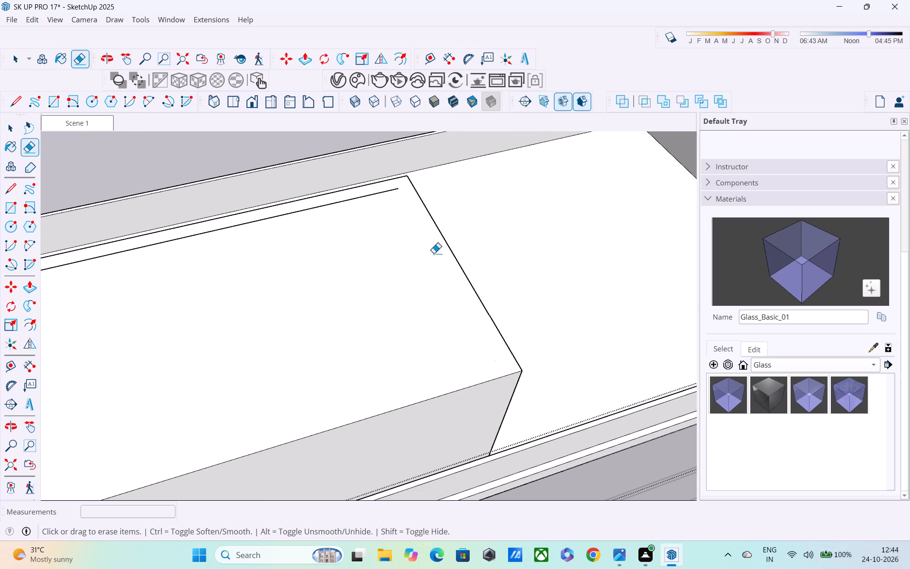
middle_click_drag(318, 271, 356, 345)
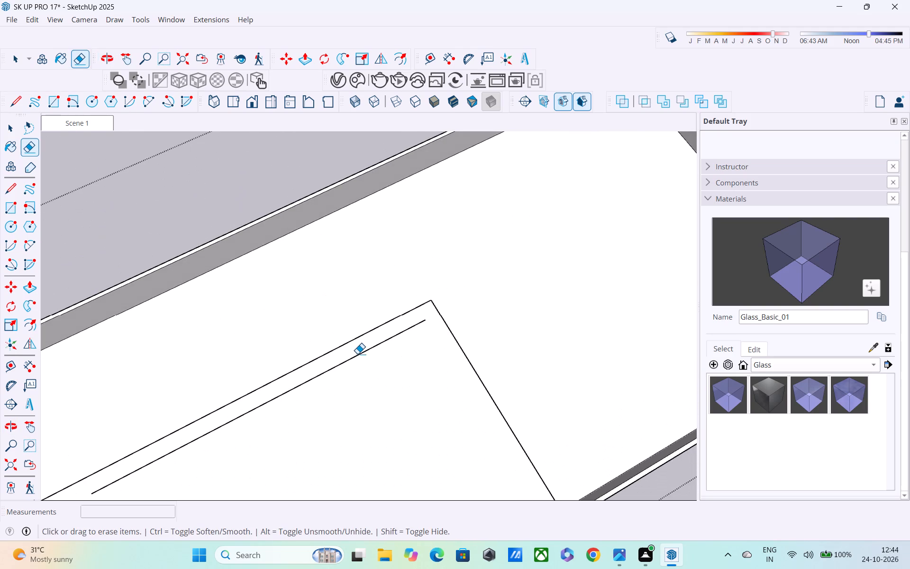
left_click(357, 355)
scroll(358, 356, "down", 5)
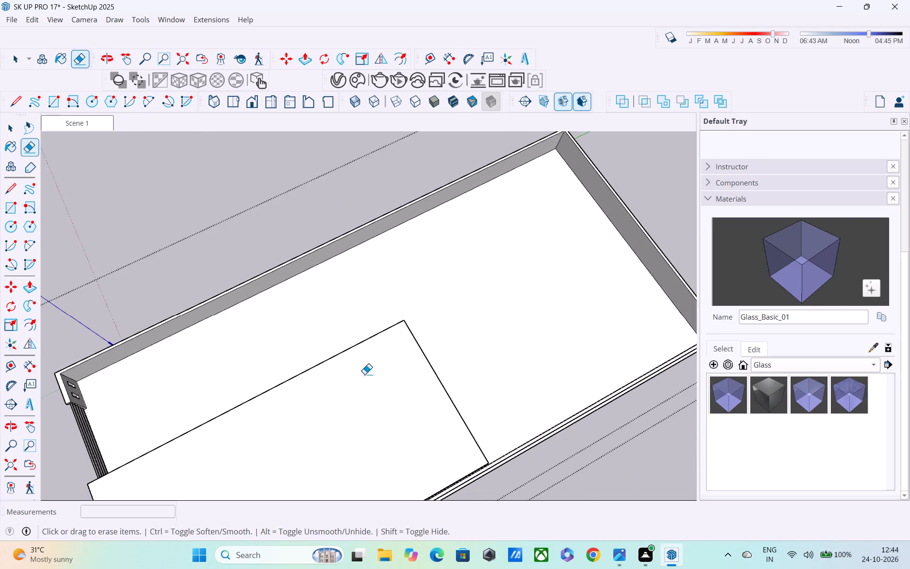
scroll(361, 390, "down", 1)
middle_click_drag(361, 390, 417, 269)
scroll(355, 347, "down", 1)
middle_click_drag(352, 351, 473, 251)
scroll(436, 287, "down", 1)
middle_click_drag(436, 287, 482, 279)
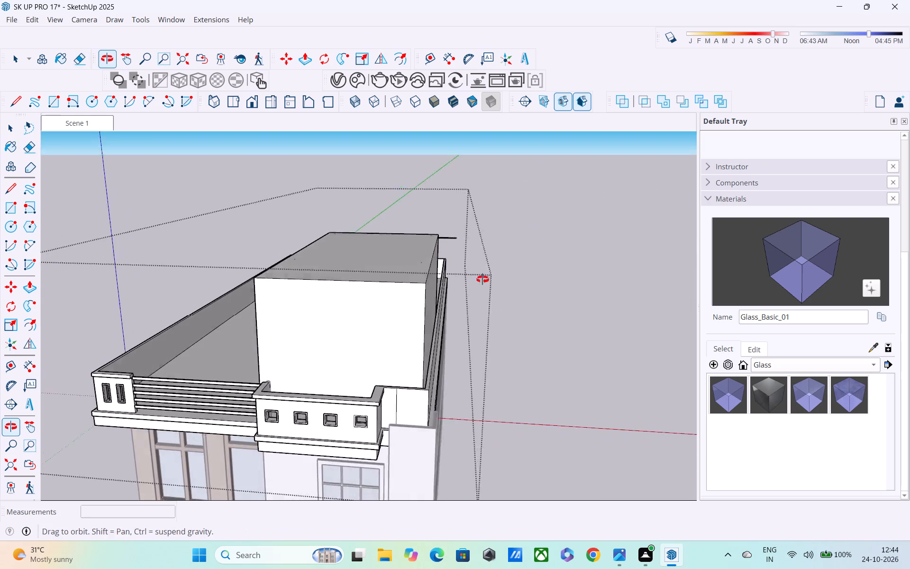
Inside the rooftop group, erase the leftover vertical edge on the wall beside the parapet box with four square openings.
middle_click_drag(482, 279, 498, 266)
key("space")
left_click(523, 255)
middle_click_drag(443, 365, 435, 291)
scroll(408, 388, "up", 4)
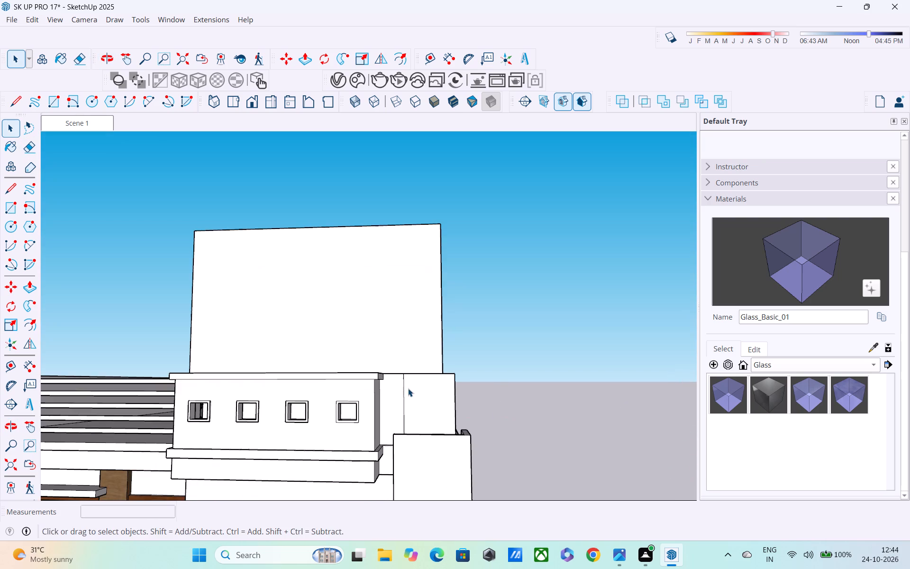
double_click(408, 388)
key("e")
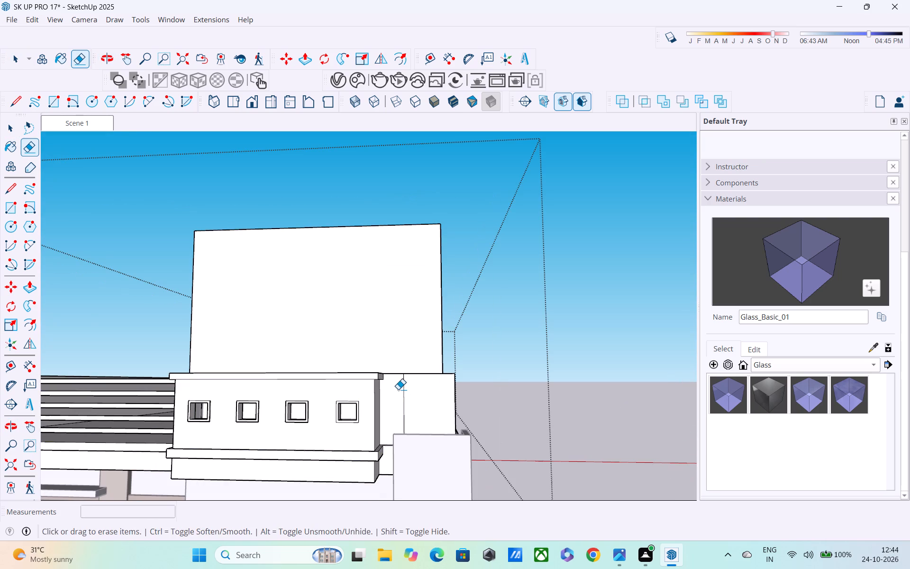
left_click(404, 392)
middle_click_drag(422, 398, 350, 441)
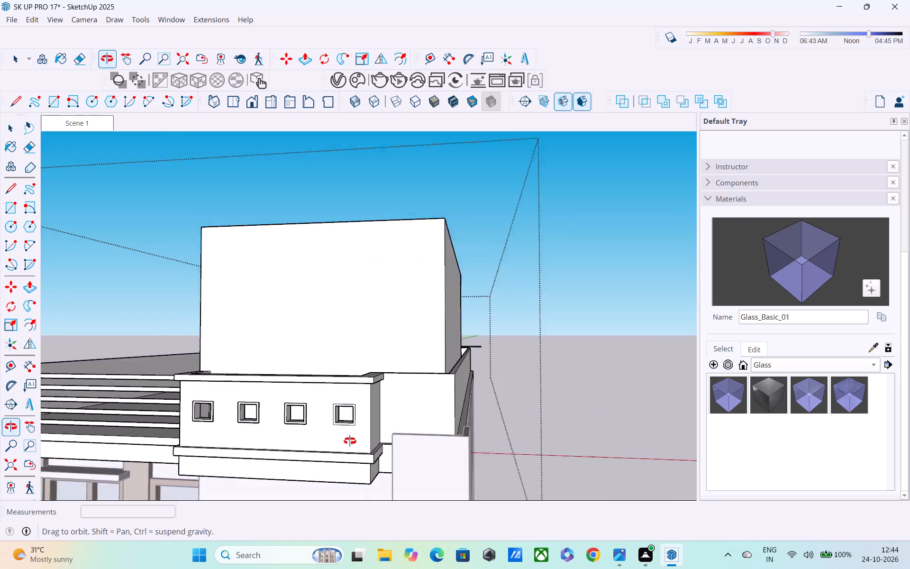
middle_click_drag(350, 441, 318, 446)
scroll(693, 311, "down", 2)
key("space")
middle_click_drag(658, 261, 748, 276)
scroll(659, 262, "down", 1)
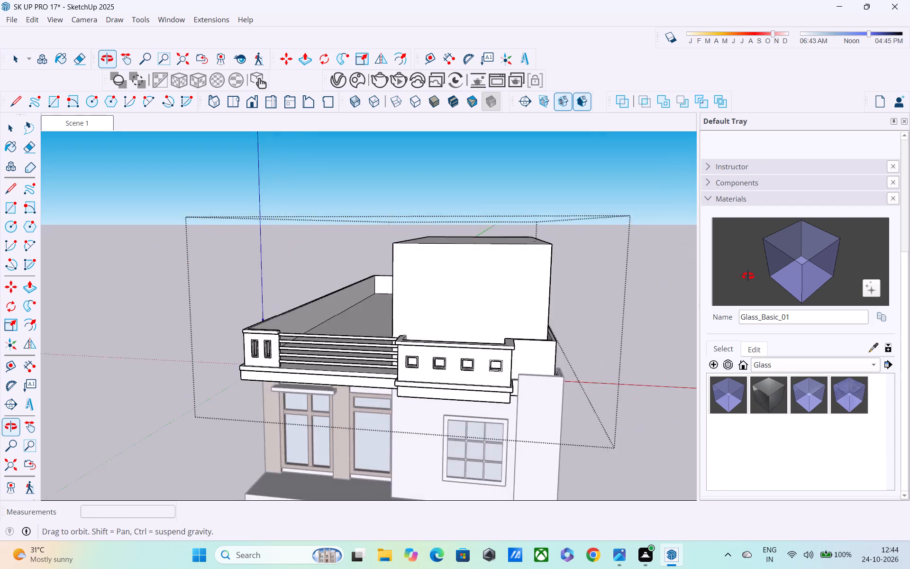
middle_click_drag(748, 276, 629, 246)
scroll(475, 399, "down", 2)
left_click(183, 378)
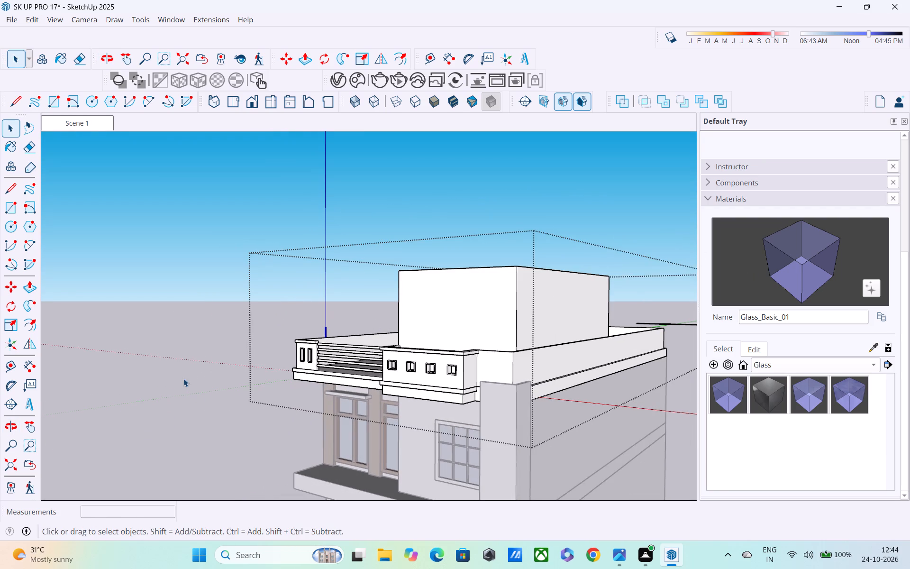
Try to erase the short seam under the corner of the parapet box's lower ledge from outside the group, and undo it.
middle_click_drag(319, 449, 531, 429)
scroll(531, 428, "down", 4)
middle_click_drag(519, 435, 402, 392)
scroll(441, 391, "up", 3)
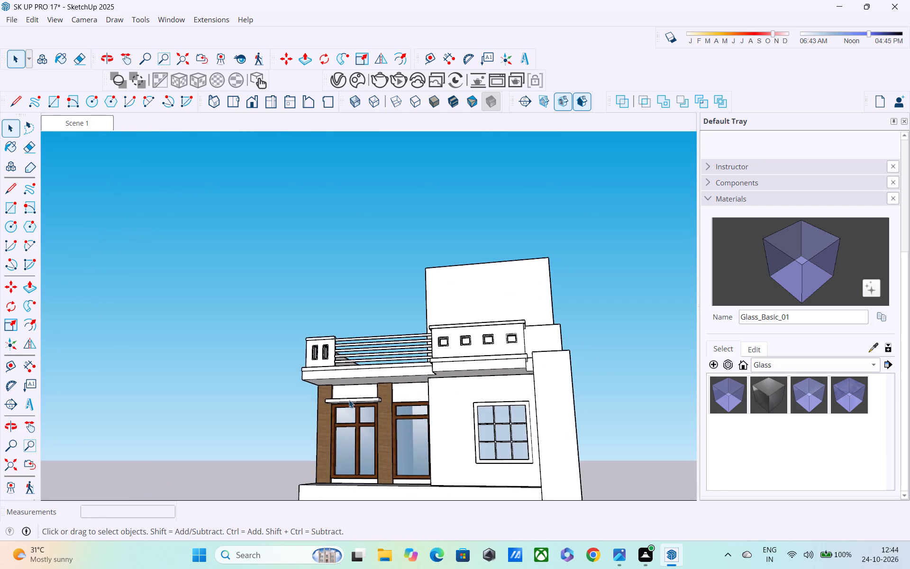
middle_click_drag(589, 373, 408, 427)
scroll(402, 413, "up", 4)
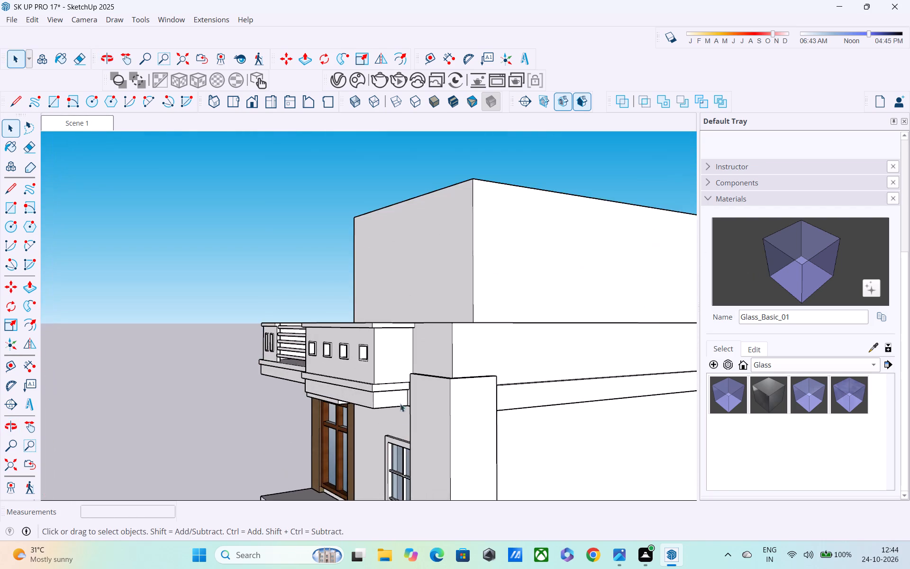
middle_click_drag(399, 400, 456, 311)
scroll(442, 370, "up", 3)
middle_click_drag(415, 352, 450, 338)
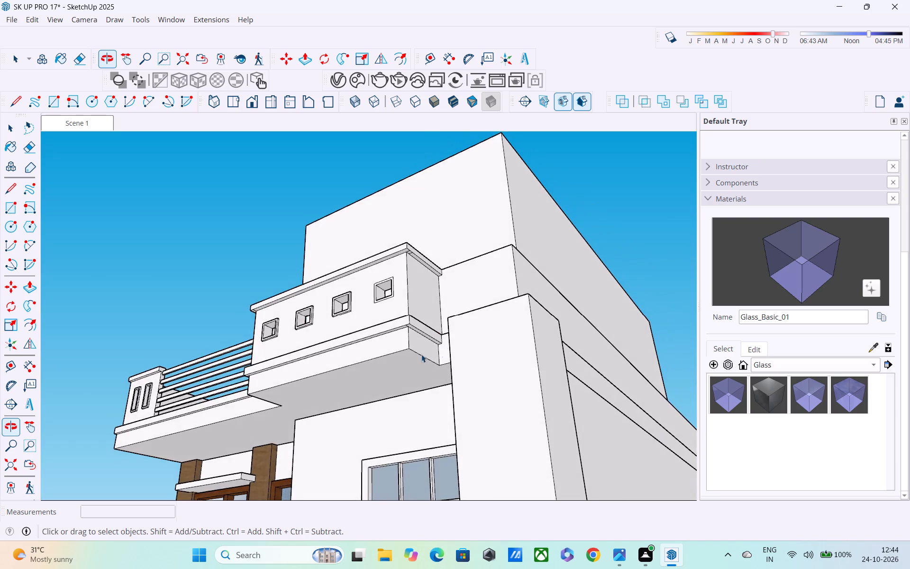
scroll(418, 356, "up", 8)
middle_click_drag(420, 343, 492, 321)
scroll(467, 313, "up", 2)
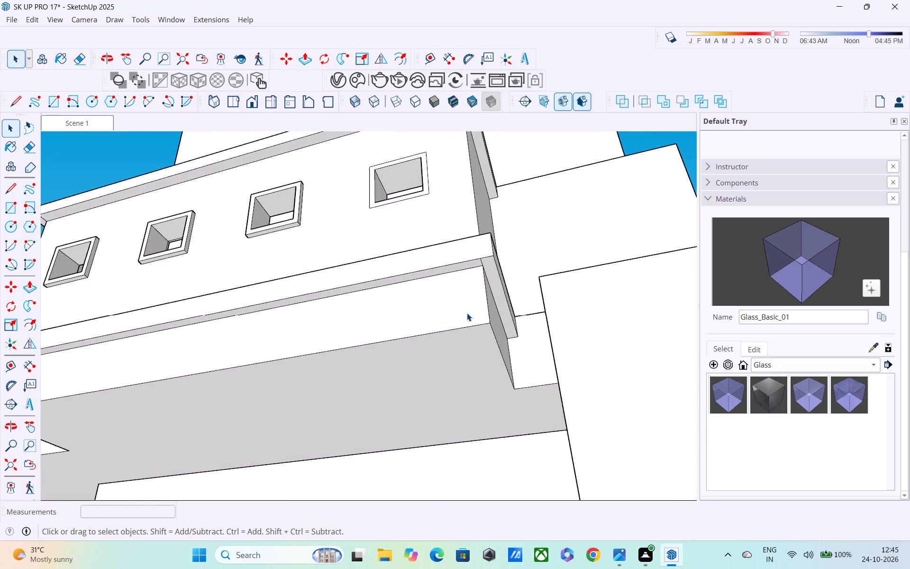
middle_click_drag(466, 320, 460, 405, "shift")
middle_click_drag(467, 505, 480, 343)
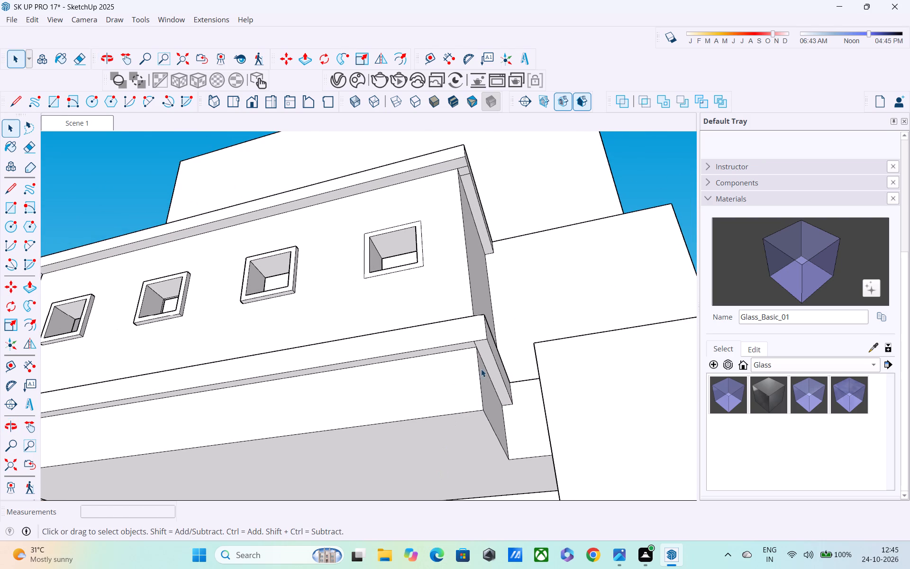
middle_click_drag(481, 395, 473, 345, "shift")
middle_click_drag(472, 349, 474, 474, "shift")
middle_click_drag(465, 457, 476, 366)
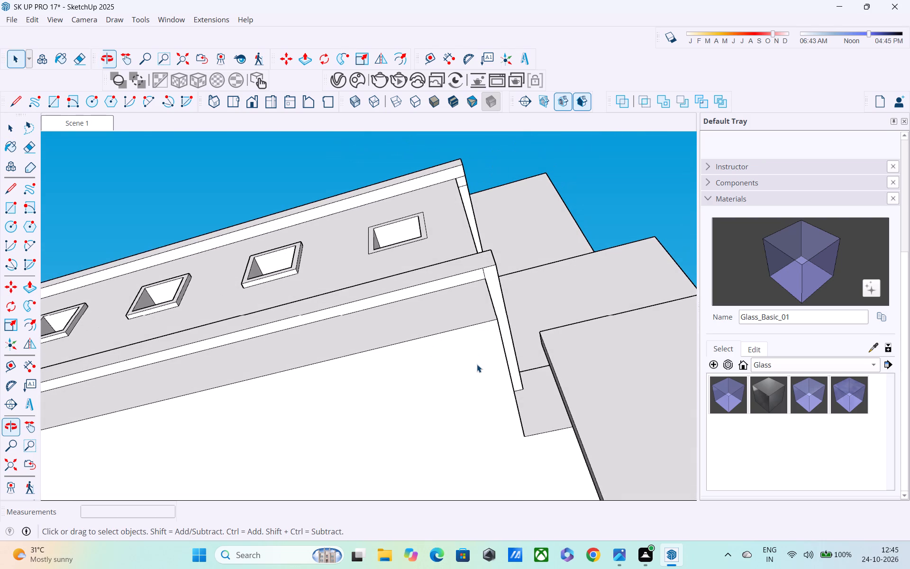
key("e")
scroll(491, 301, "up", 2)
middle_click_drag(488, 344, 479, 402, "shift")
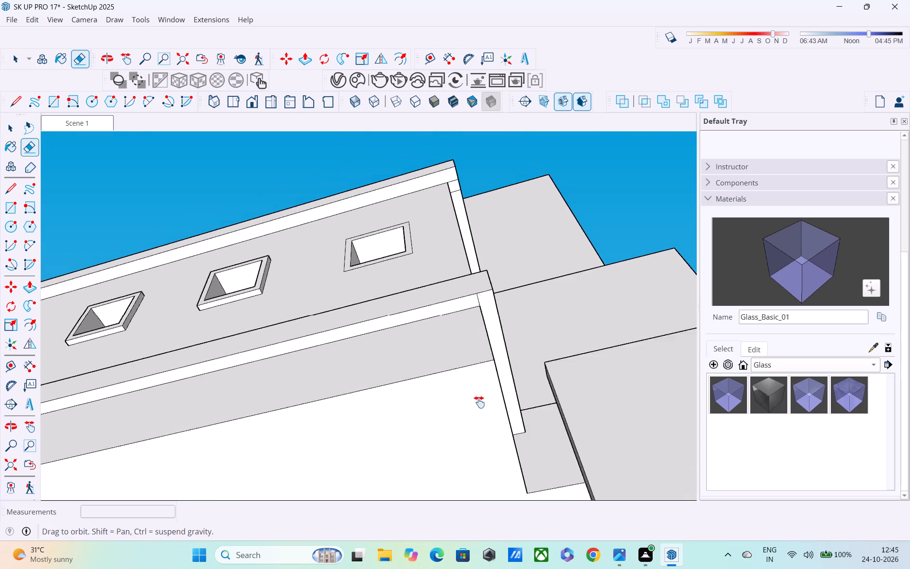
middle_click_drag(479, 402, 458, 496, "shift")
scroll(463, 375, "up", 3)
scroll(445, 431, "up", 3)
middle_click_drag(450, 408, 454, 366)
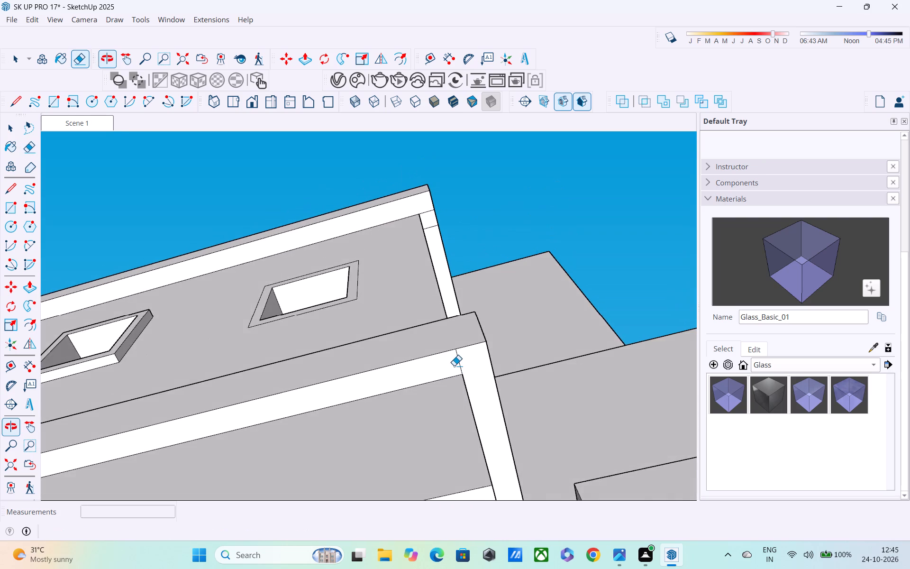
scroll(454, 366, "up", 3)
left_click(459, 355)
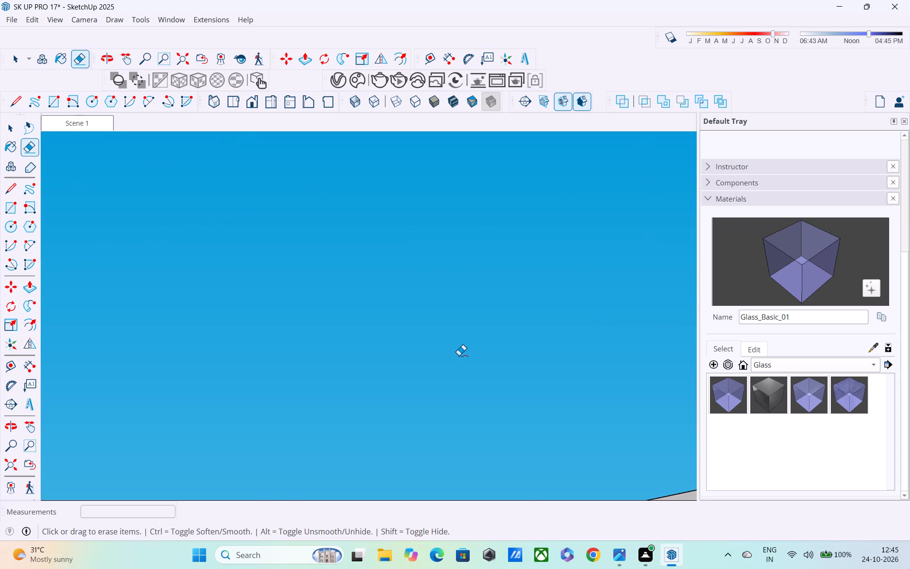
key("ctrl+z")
Inside the rooftop group, delete the short seam edge under the corner of the parapet box's lower ledge.
key("space")
double_click(444, 373)
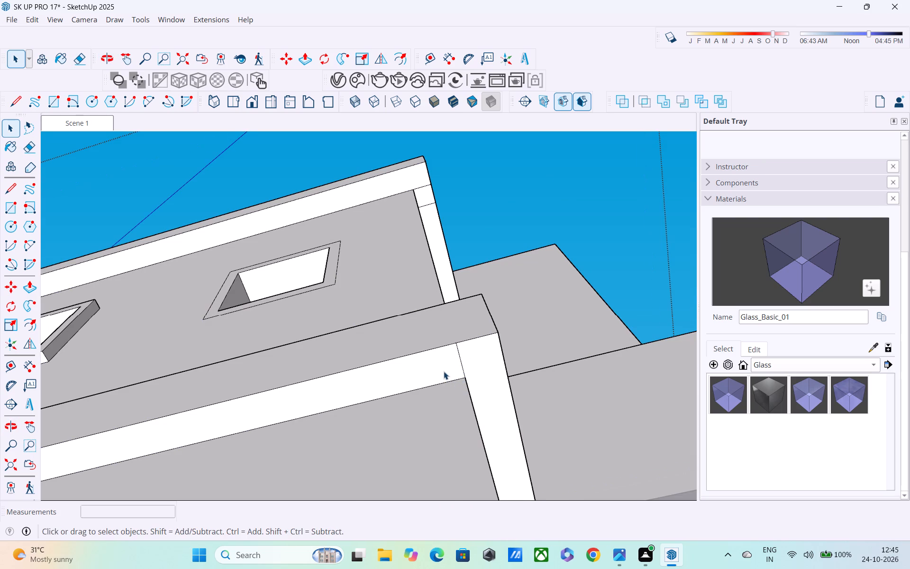
double_click(443, 348)
double_click(459, 358)
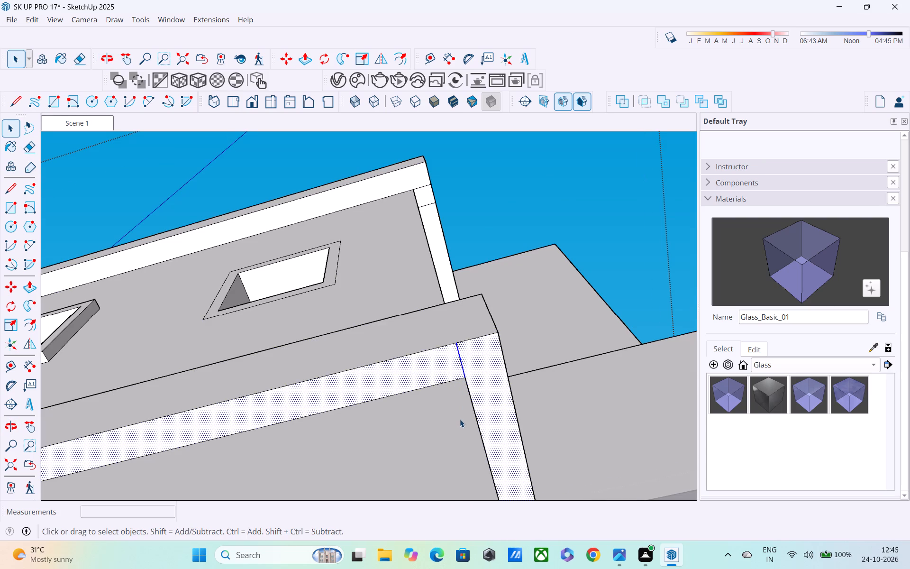
double_click(458, 426)
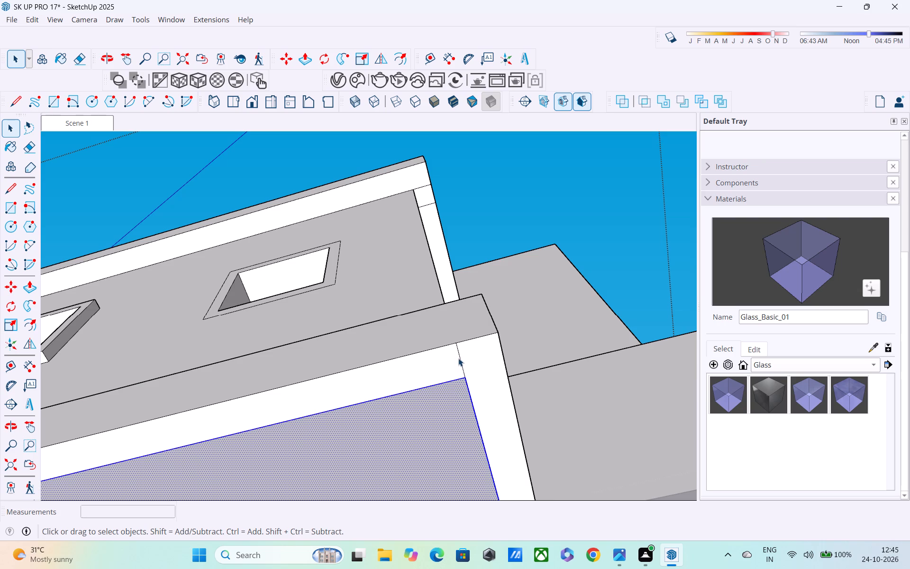
left_click(459, 355)
key("Delete")
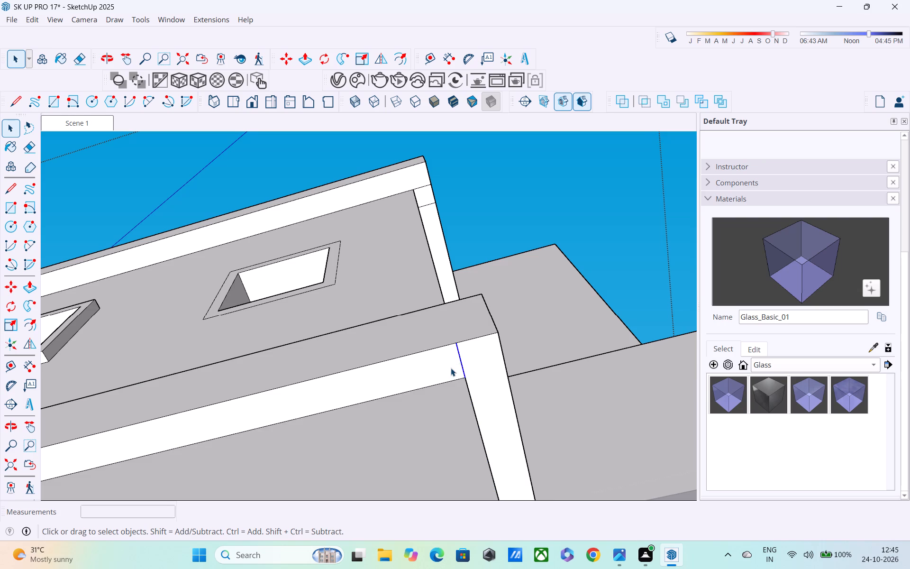
scroll(453, 385, "down", 12)
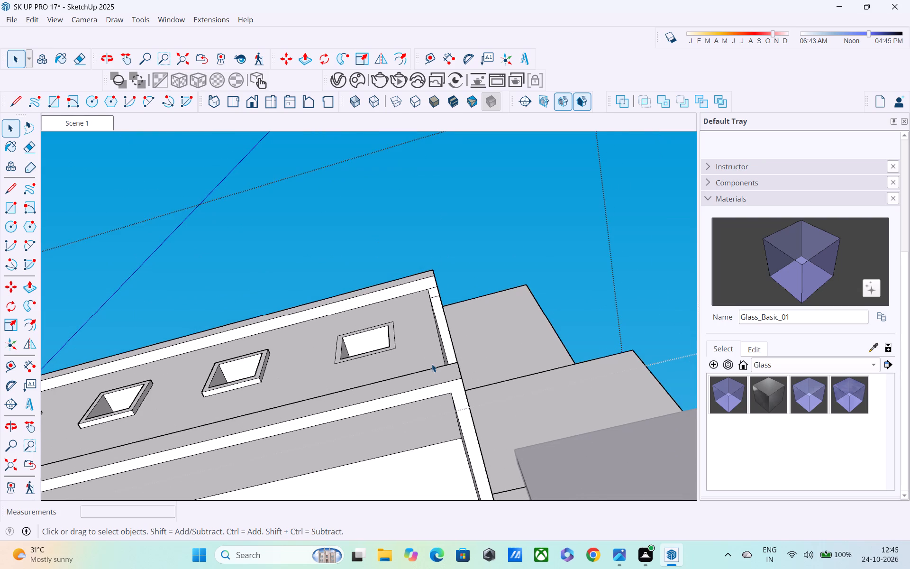
Erase the two short seam edges under the corner of the parapet box's top ledge and leave the rooftop group.
scroll(428, 359, "up", 2)
middle_click_drag(424, 369, 415, 478, "shift")
scroll(390, 360, "up", 3)
middle_click_drag(384, 373, 303, 404, "shift")
scroll(383, 374, "down", 1, "shift")
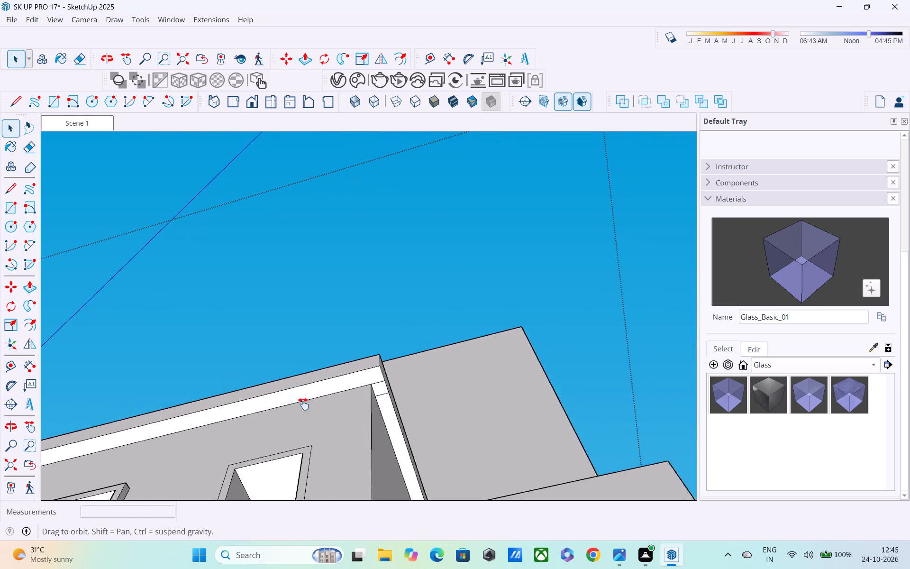
middle_click_drag(303, 404, 245, 410, "shift")
scroll(282, 403, "up", 5)
middle_click_drag(298, 384, 290, 354, "shift")
scroll(303, 355, "up", 7)
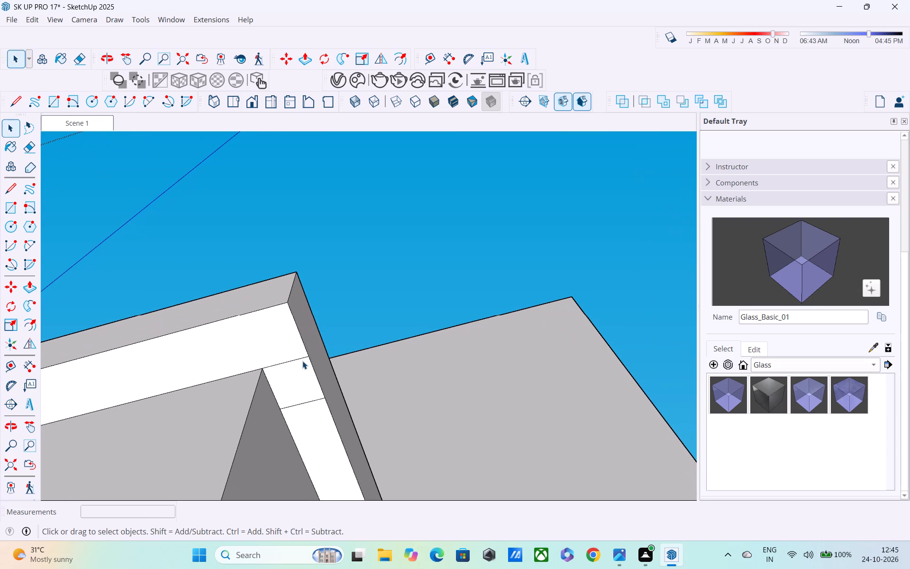
key("e")
left_click_drag(299, 357, 308, 383)
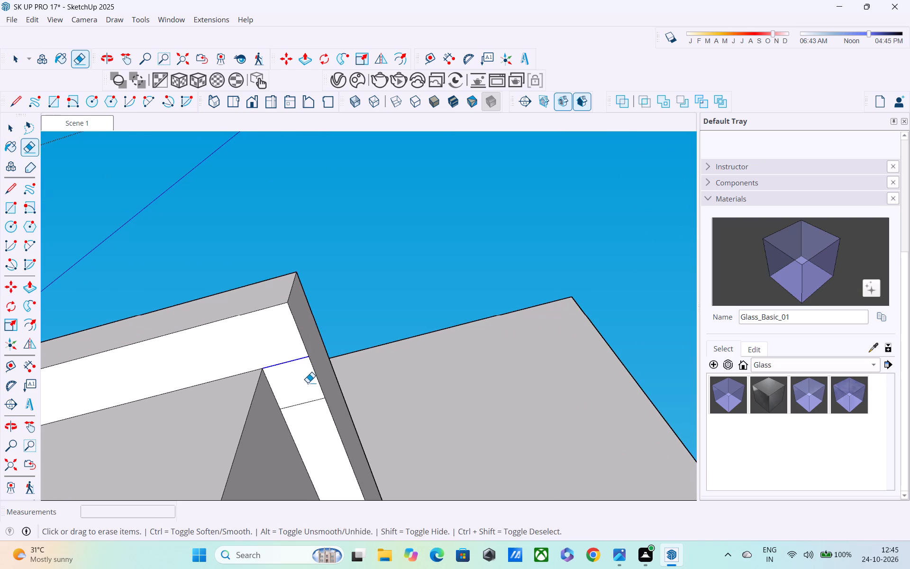
left_click_drag(308, 383, 315, 406)
scroll(315, 405, "down", 10)
middle_click_drag(322, 418, 333, 368, "shift")
scroll(331, 381, "down", 1, "shift")
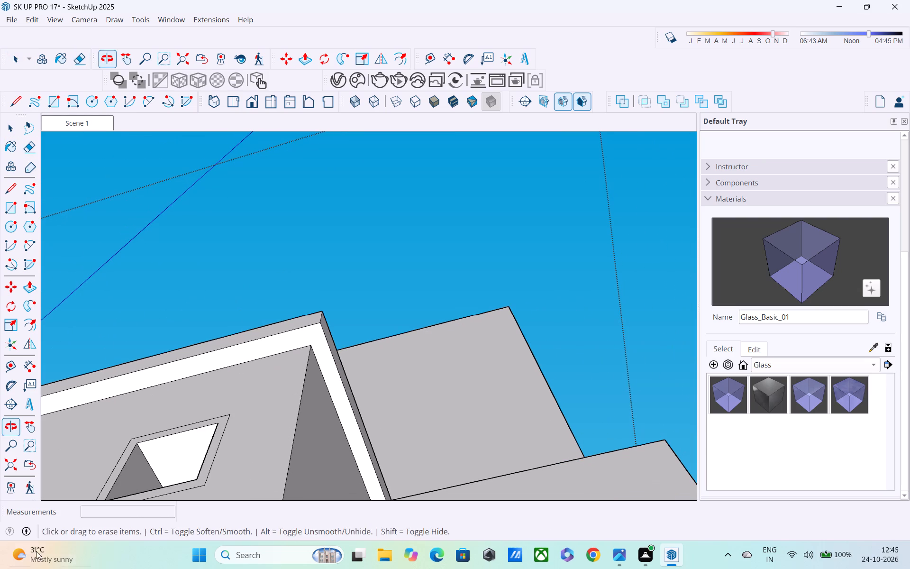
left_click(8, 470)
scroll(94, 554, "down", 4)
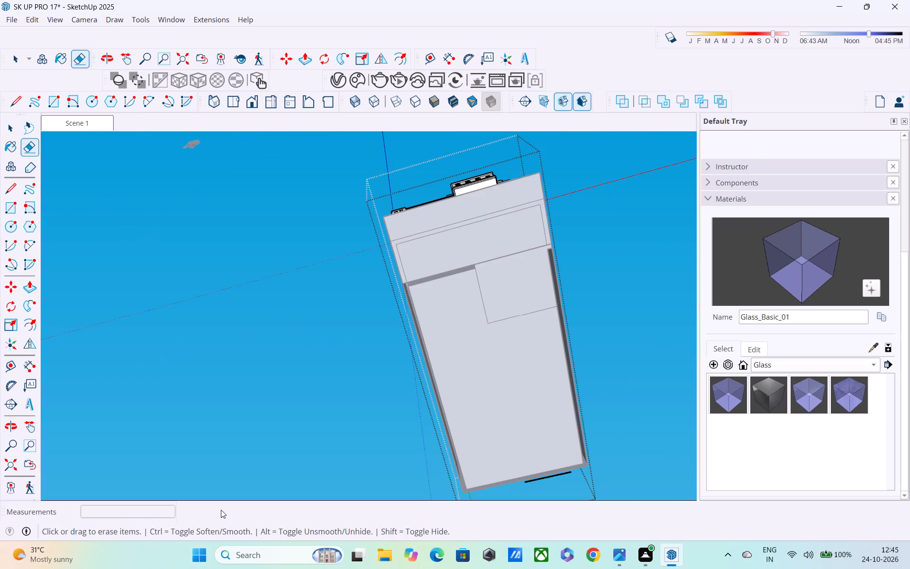
scroll(270, 504, "down", 1)
scroll(452, 507, "down", 1)
middle_click_drag(492, 445, 488, 568)
scroll(488, 568, "down", 1)
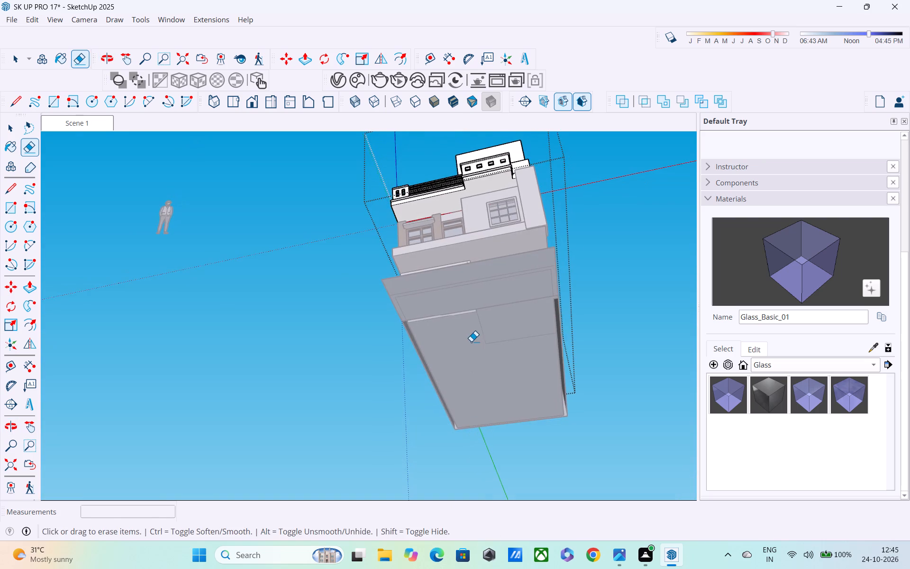
middle_click_drag(473, 339, 463, 436, "shift")
middle_click_drag(450, 351, 459, 441)
middle_click_drag(461, 367, 507, 440)
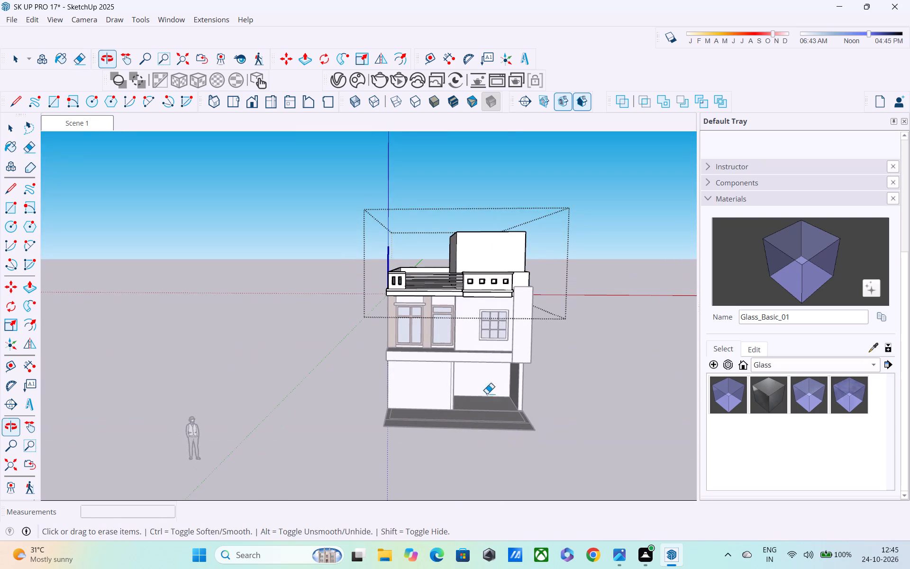
key("space")
left_click(318, 317)
Examine the whole house exterior from the front and its long side wall.
middle_click_drag(434, 388, 332, 385)
scroll(564, 377, "up", 3)
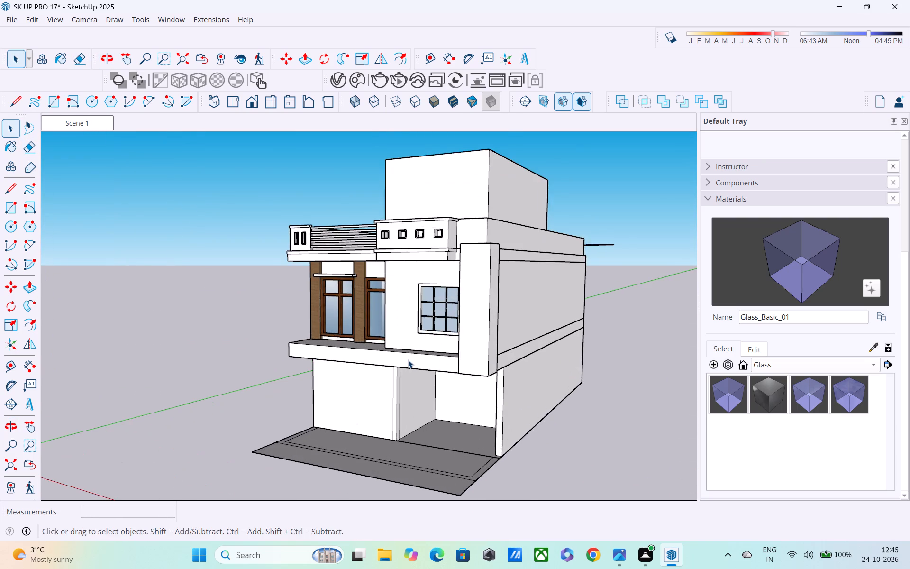
scroll(408, 359, "up", 1)
middle_click_drag(408, 352, 311, 395)
scroll(317, 388, "down", 4)
middle_click_drag(369, 372, 427, 350)
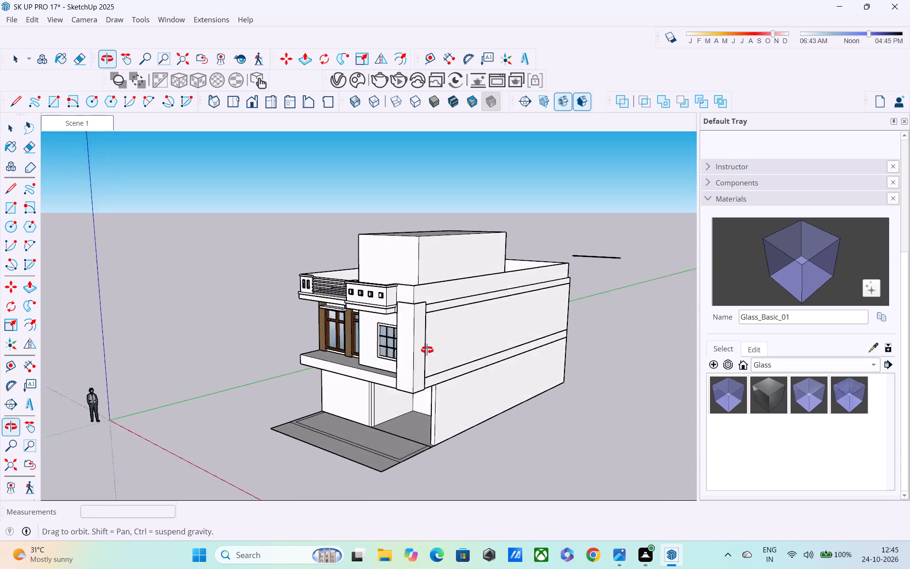
middle_click_drag(427, 350, 437, 350)
scroll(417, 411, "up", 1)
scroll(417, 411, "down", 3)
middle_click_drag(378, 388, 411, 366)
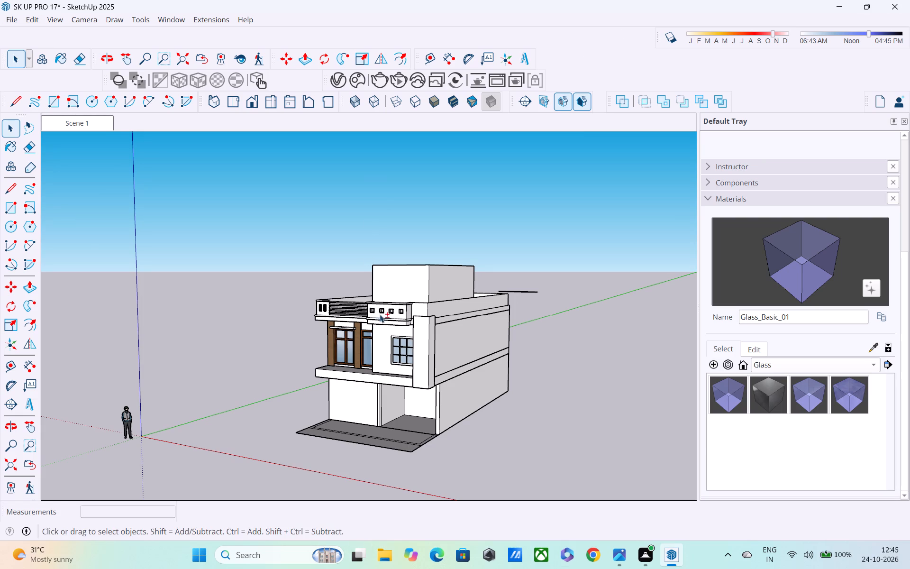
Paint the upper-floor front wall group around the windows with the Brick_09_1K material from the Brick collection.
middle_click_drag(380, 315, 315, 270, "shift")
scroll(322, 284, "up", 4)
middle_click_drag(334, 273, 421, 174)
scroll(341, 281, "up", 4)
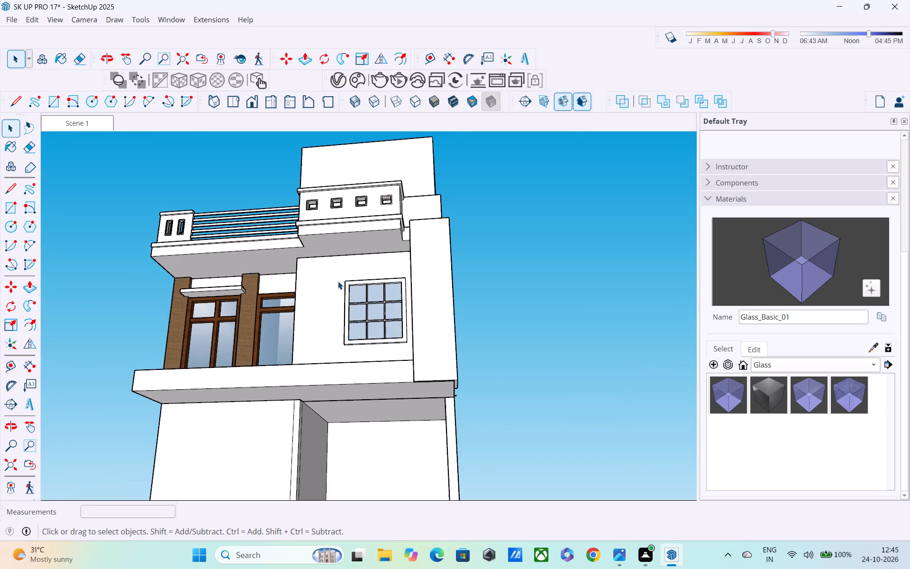
middle_click_drag(337, 280, 381, 286)
scroll(360, 280, "up", 6)
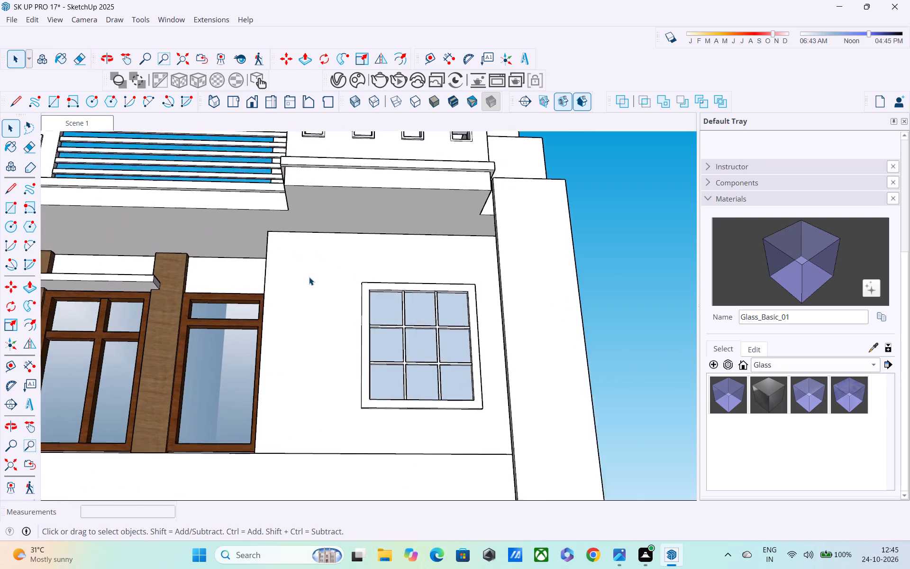
scroll(309, 277, "up", 1)
middle_click_drag(308, 277, 473, 322)
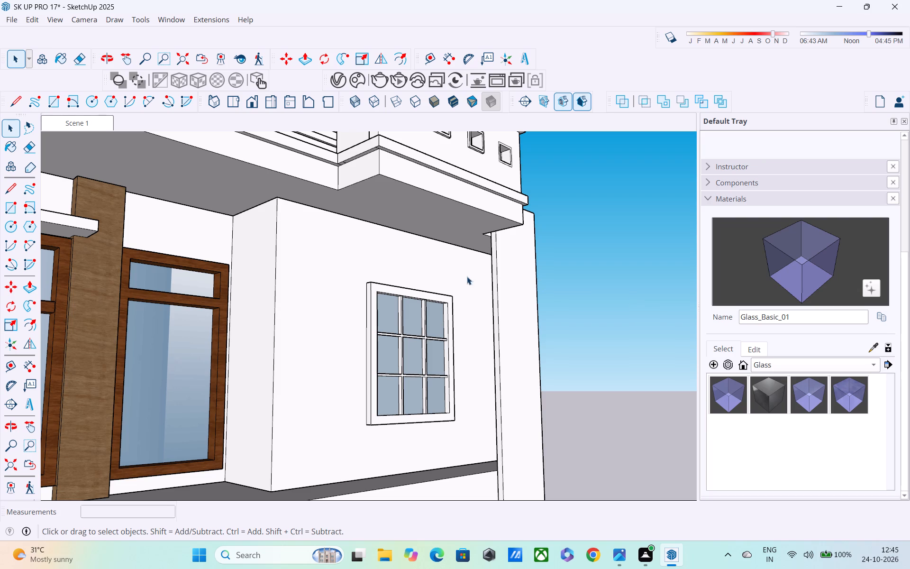
left_click(773, 362)
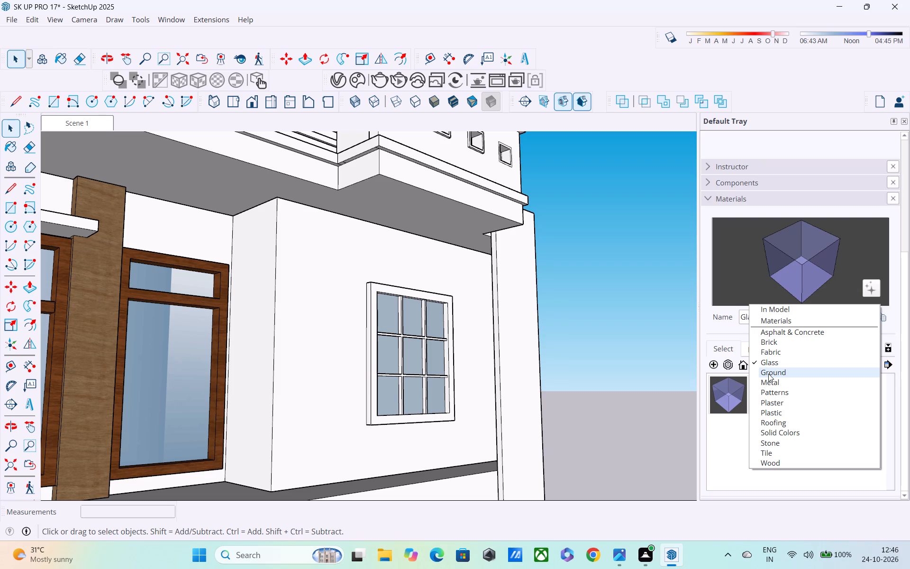
left_click(792, 345)
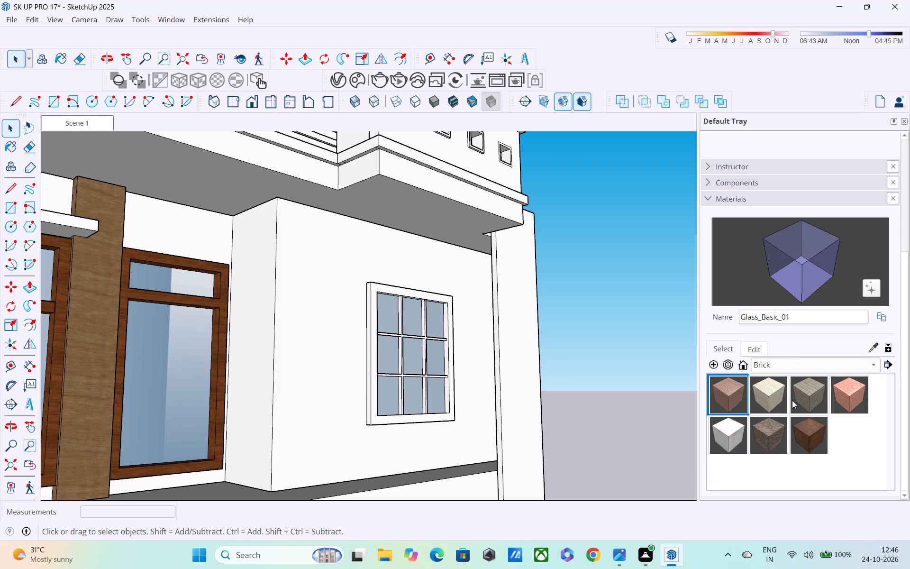
left_click(804, 395)
left_click(320, 347)
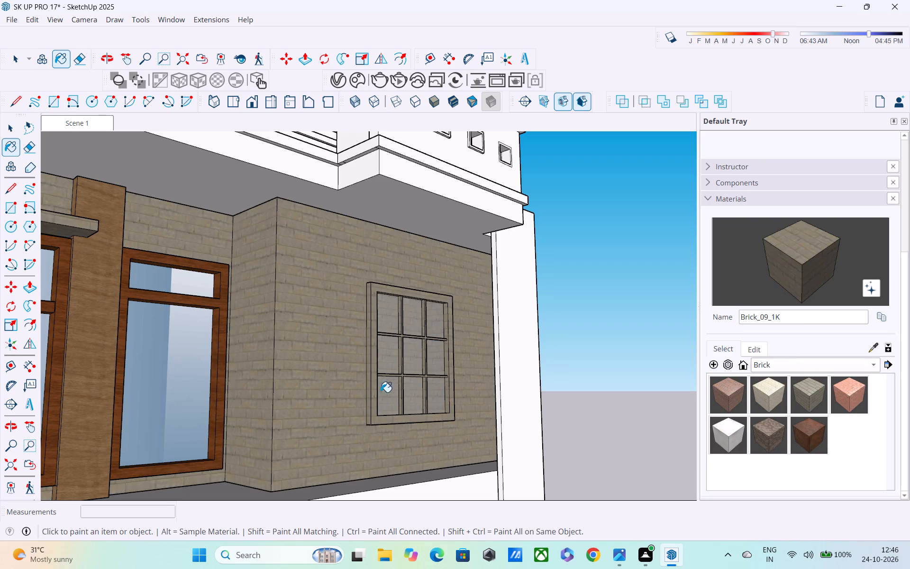
Undo the Brick_09_1K paint on the upper-floor wall group and open that group for editing.
middle_click_drag(386, 396, 181, 418)
scroll(199, 421, "down", 8)
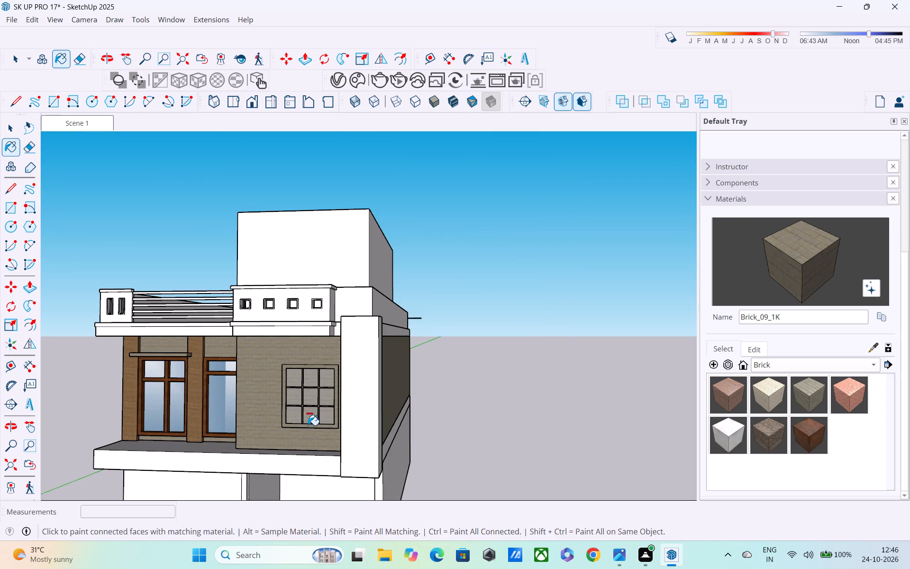
key("ctrl+z")
key("space")
double_click(259, 408)
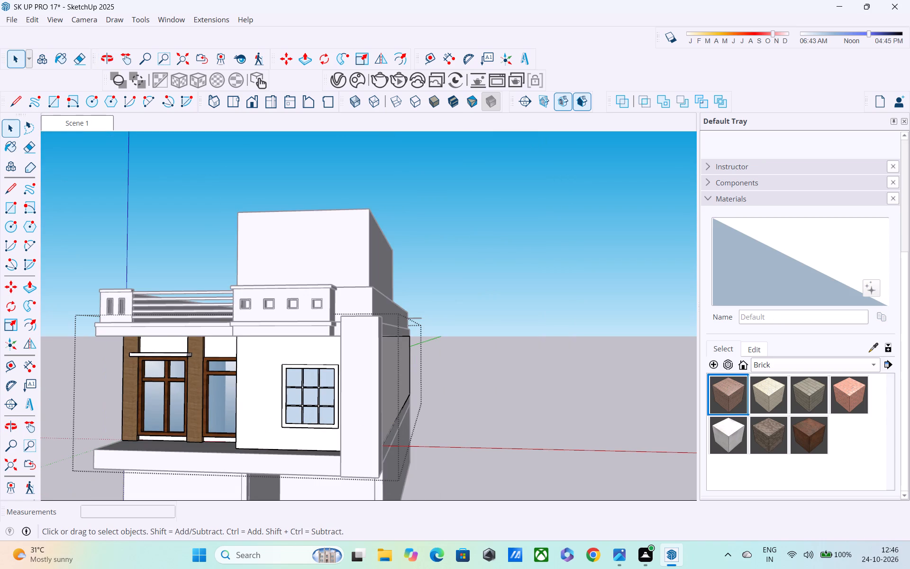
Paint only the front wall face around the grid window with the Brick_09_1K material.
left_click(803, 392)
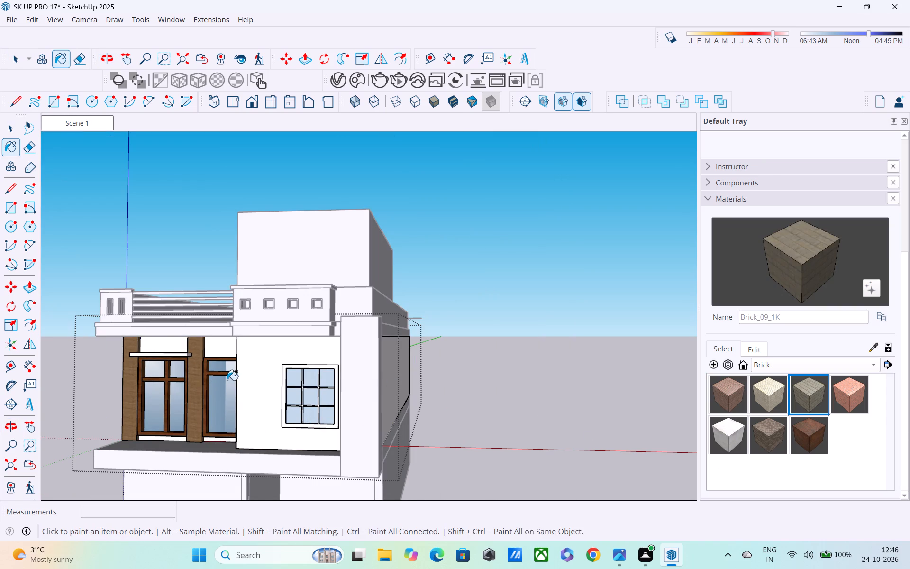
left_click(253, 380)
Paint the upper-floor front wall face around the grid window with Brick_05_1K from the Brick collection.
middle_click_drag(279, 397, 389, 385)
scroll(261, 398, "up", 3)
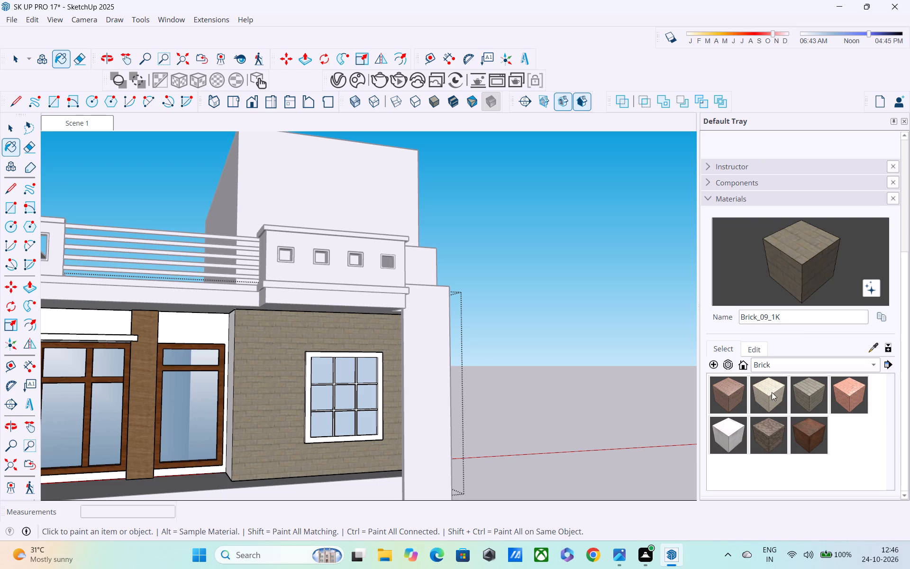
left_click(757, 385)
left_click(287, 350)
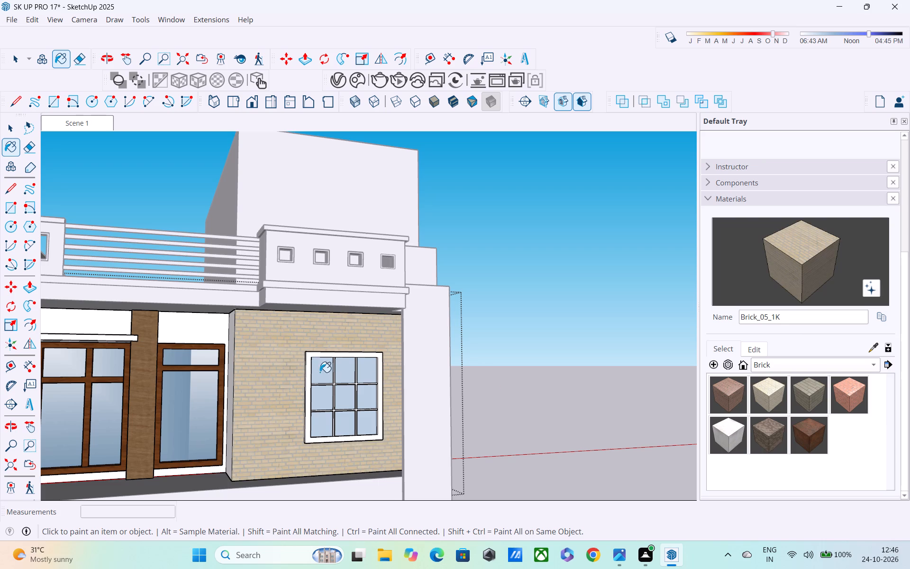
Examine the brick-painted front wall and its return beside the balcony windows from both sides.
middle_click_drag(340, 377, 152, 375)
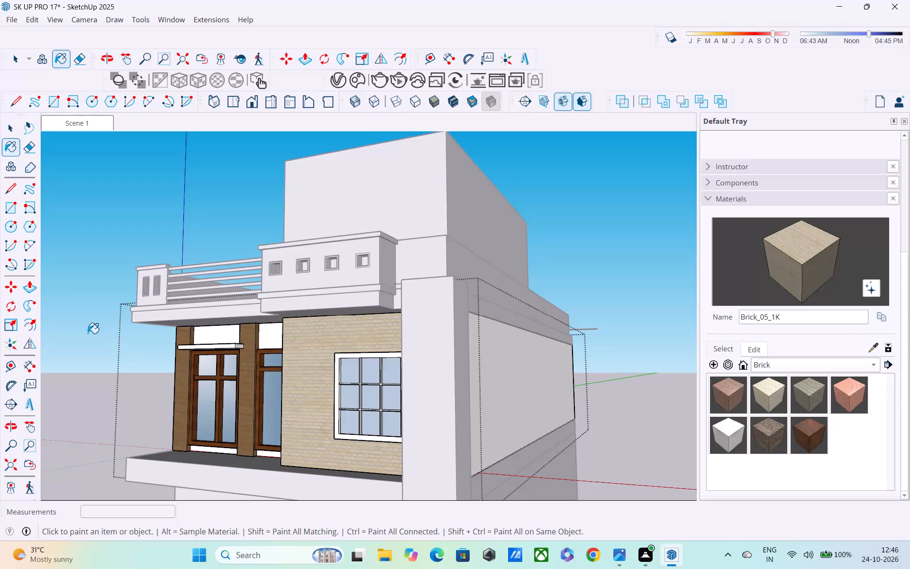
middle_click_drag(311, 424, 639, 453)
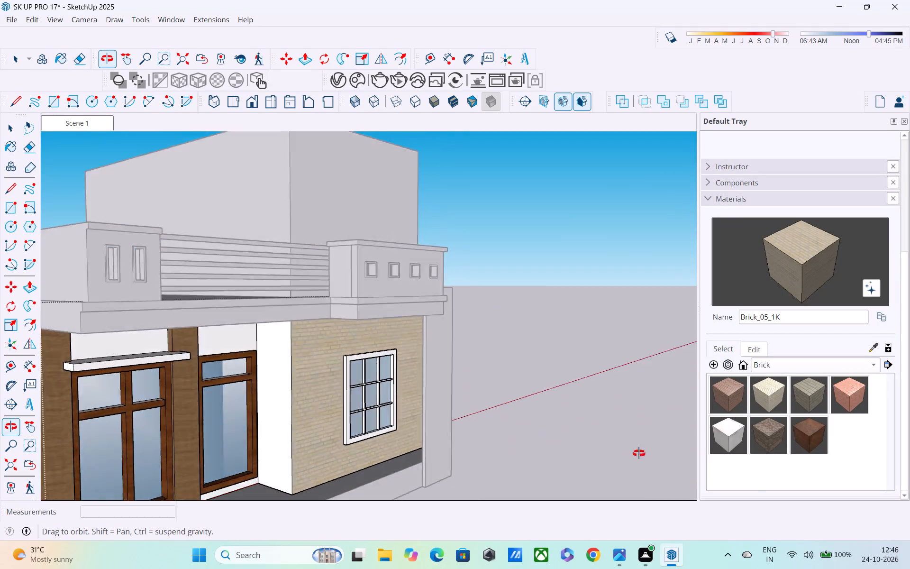
middle_click_drag(639, 453, 745, 420)
scroll(739, 418, "up", 1)
middle_click_drag(577, 444, 549, 485)
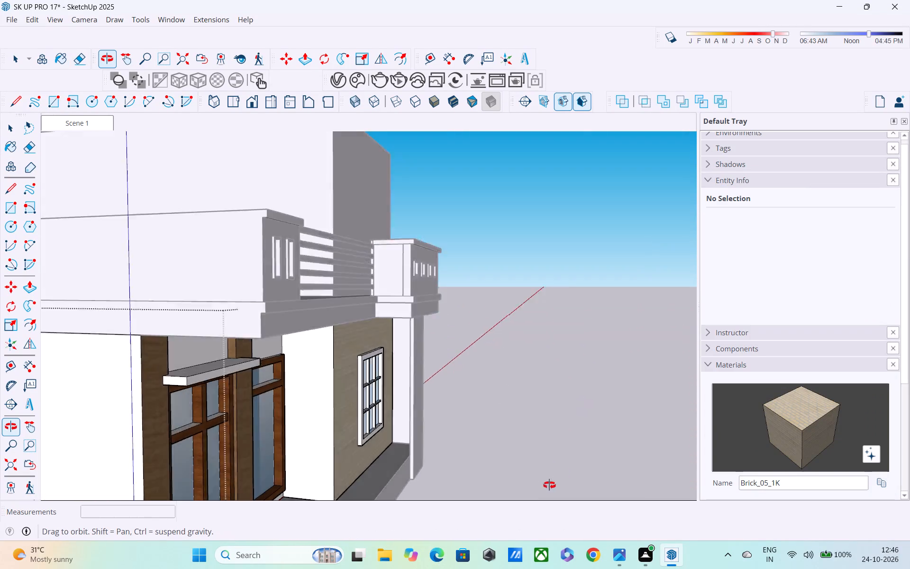
middle_click_drag(549, 485, 360, 450)
middle_click_drag(367, 426, 329, 438)
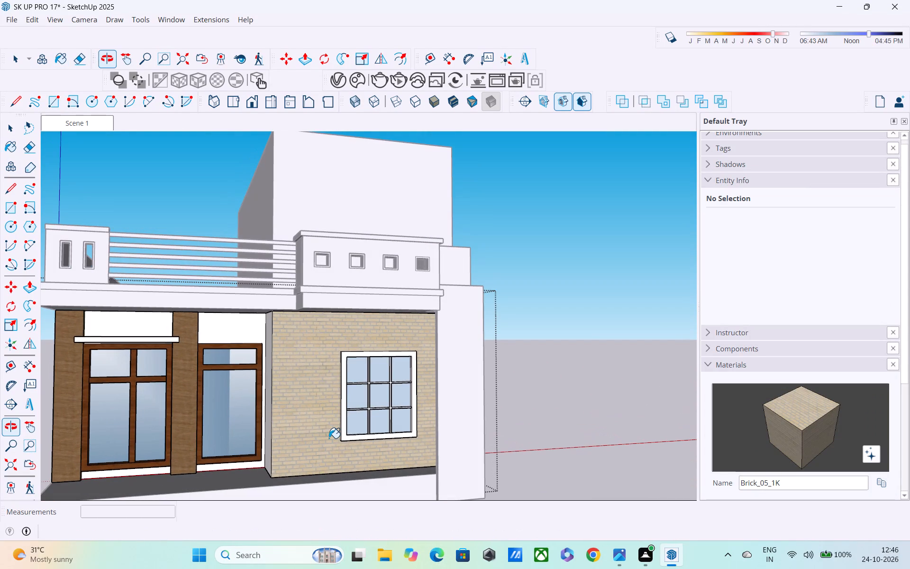
Edit the Brick_05_1K material and shift its tint on the colour wheel to a bright yellow-green.
scroll(776, 444, "down", 1)
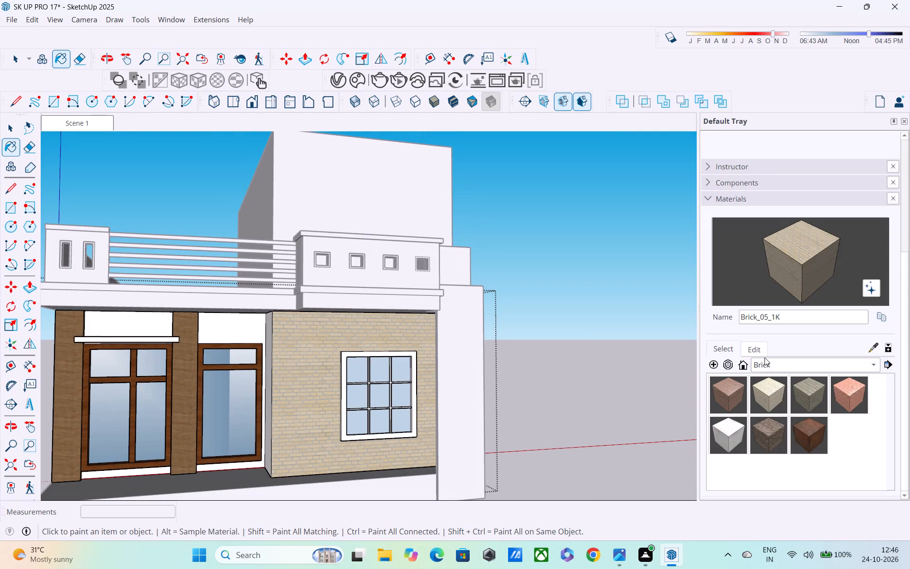
left_click(755, 351)
left_click_drag(738, 412, 737, 411)
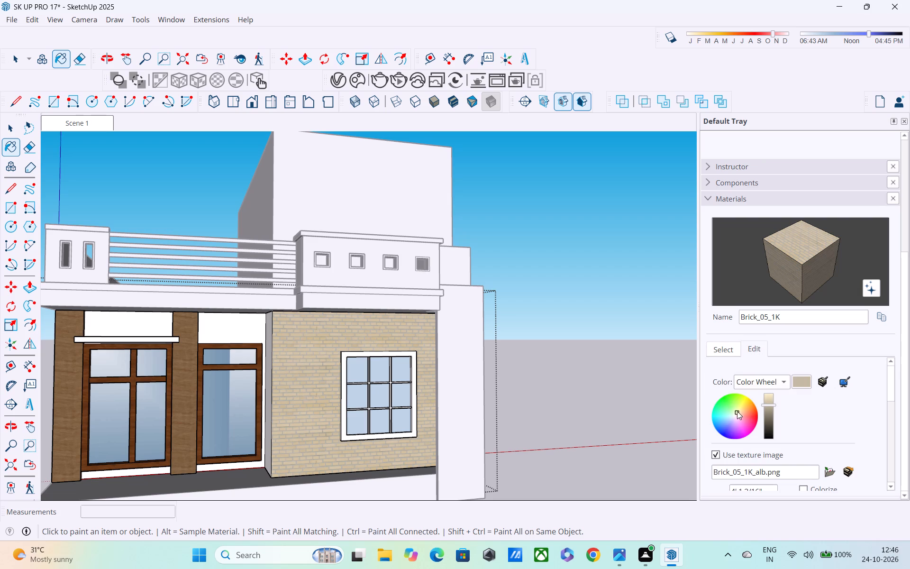
left_click_drag(737, 411, 735, 404)
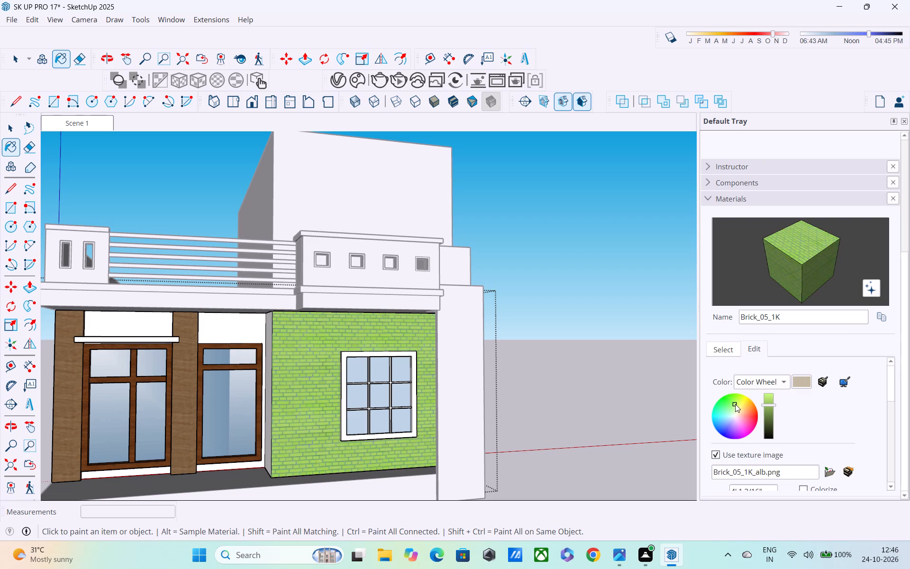
left_click_drag(735, 404, 738, 407)
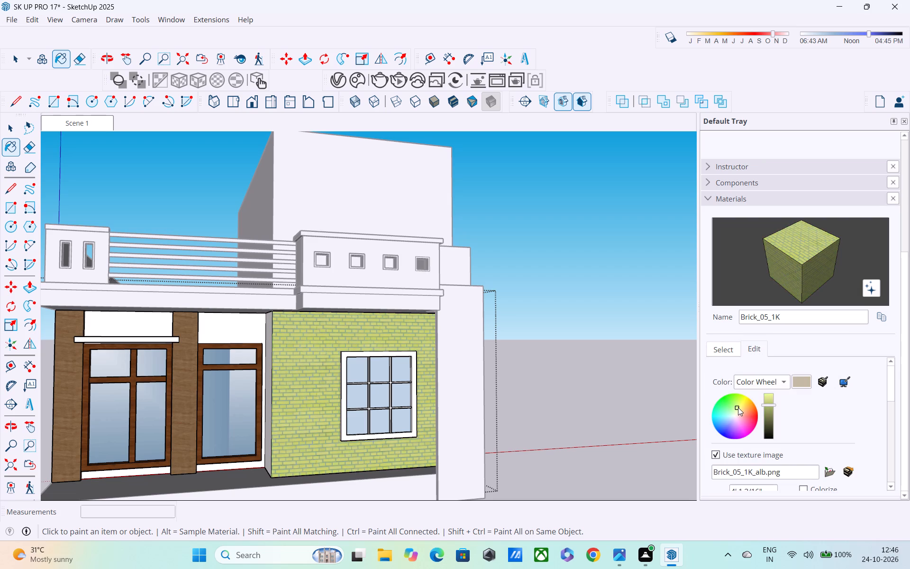
left_click_drag(738, 407, 737, 398)
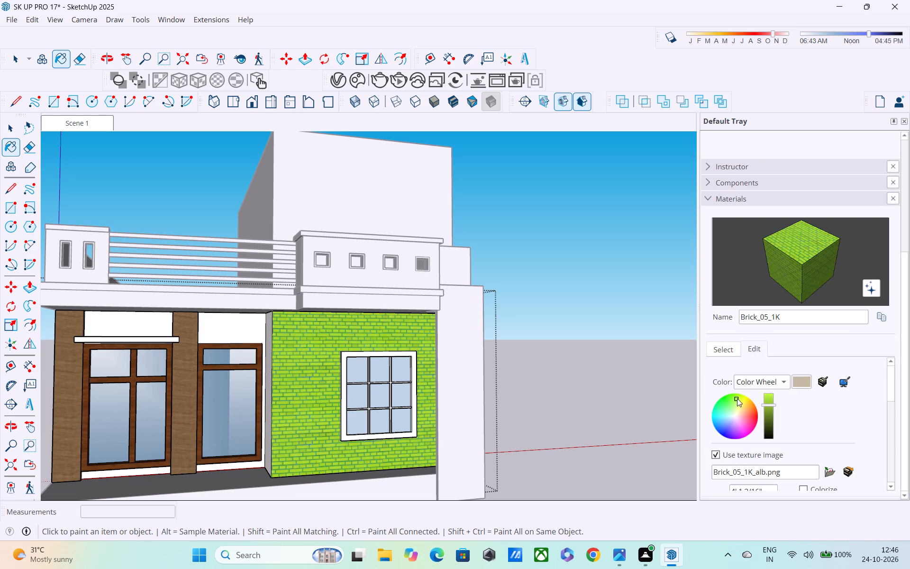
left_click_drag(737, 398, 735, 407)
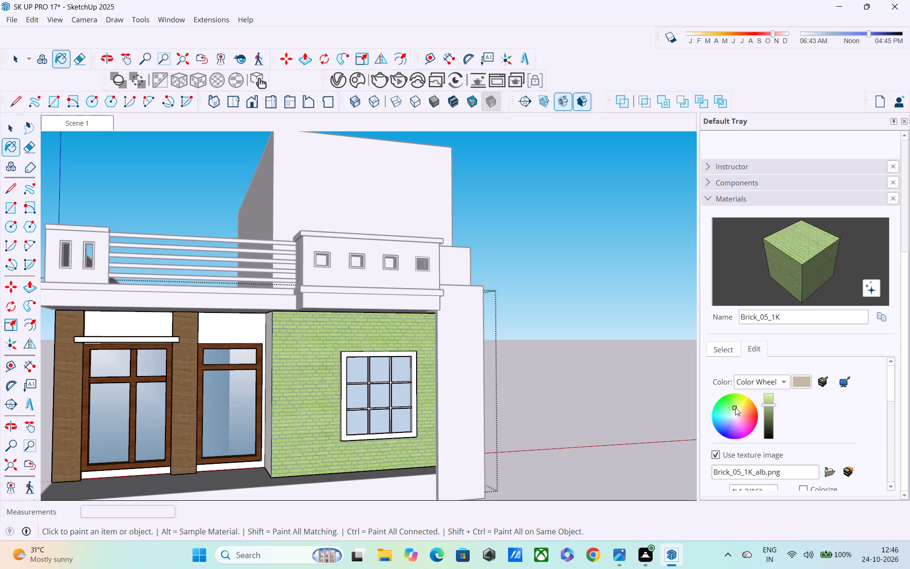
left_click_drag(735, 407, 737, 402)
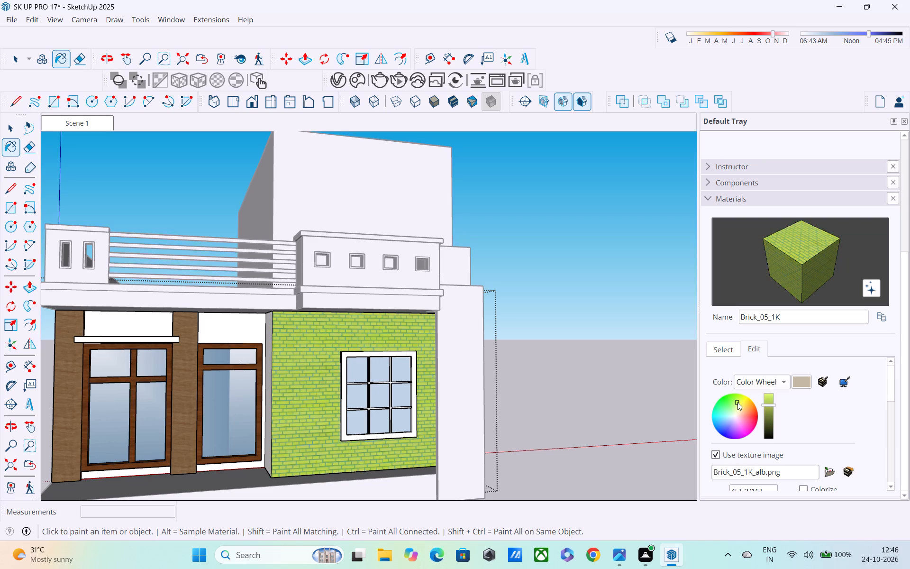
left_click_drag(737, 402, 734, 403)
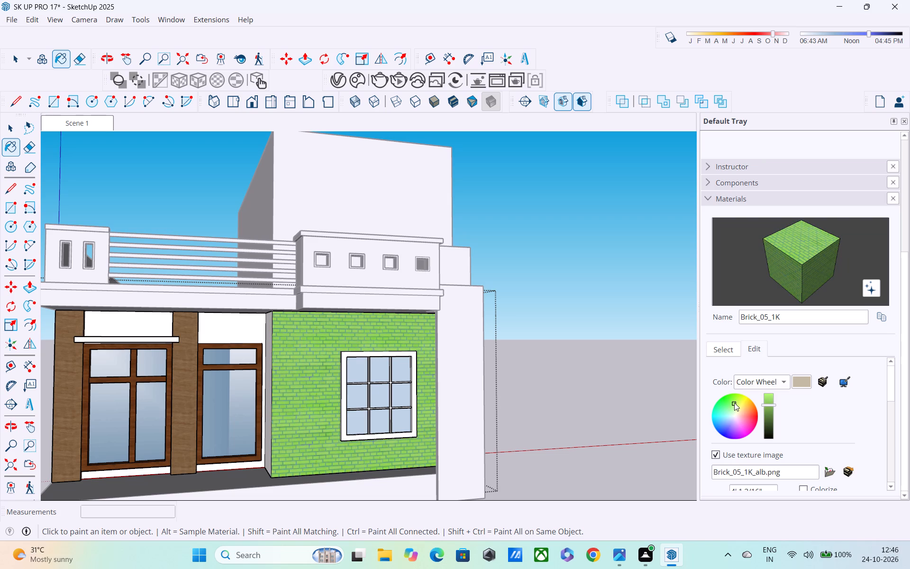
left_click_drag(734, 403, 735, 402)
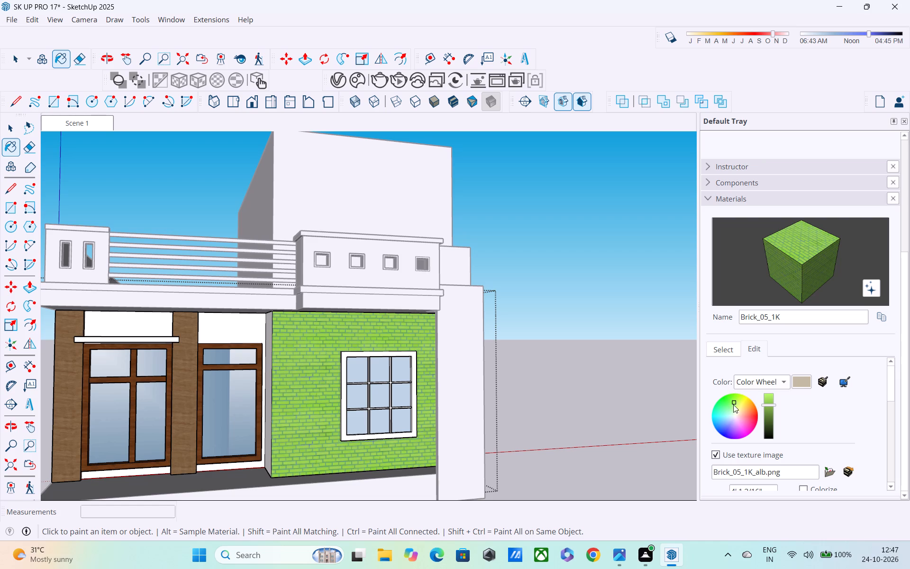
left_click(735, 403)
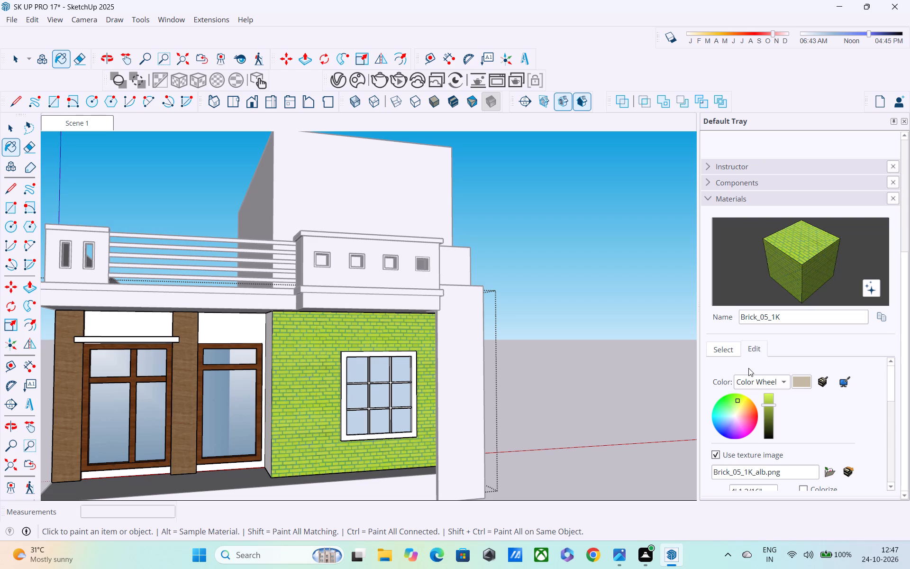
Lower the brightness of the Brick_05_1K material to a medium olive green.
left_click_drag(767, 402, 767, 404)
left_click_drag(767, 404, 769, 422)
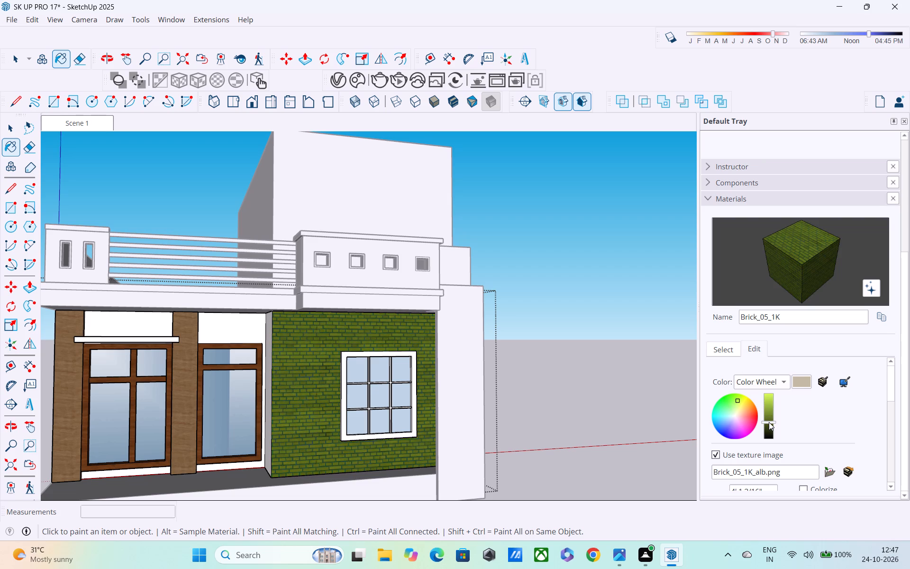
left_click_drag(769, 422, 769, 417)
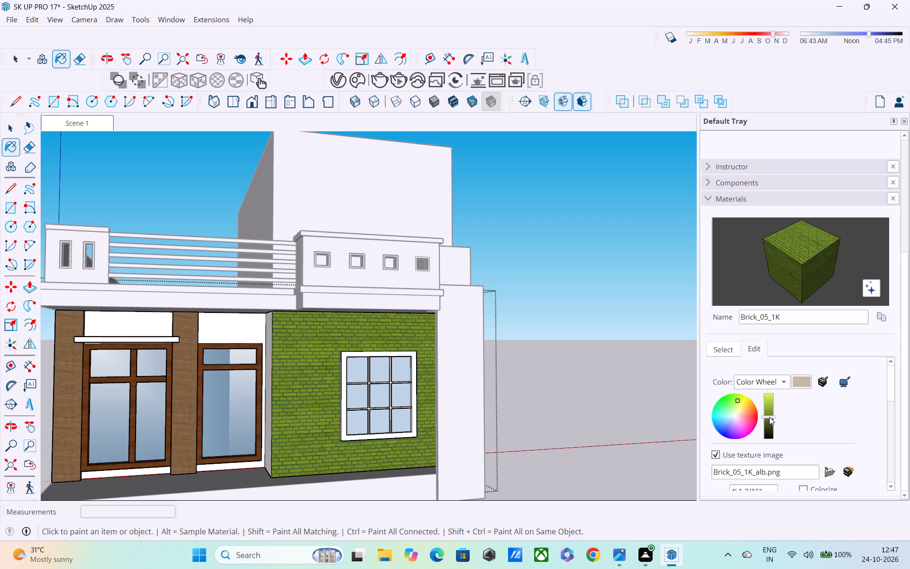
left_click_drag(769, 417, 773, 406)
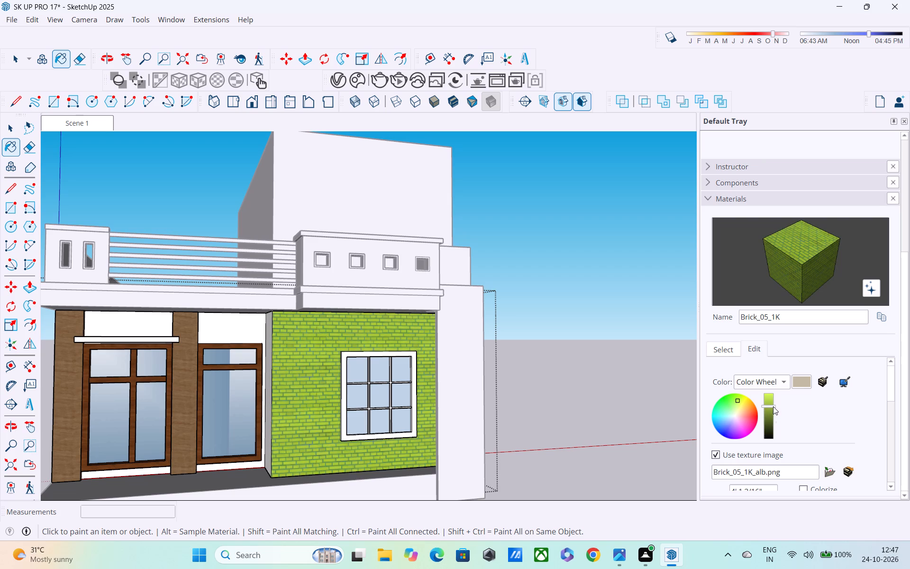
left_click_drag(773, 406, 773, 414)
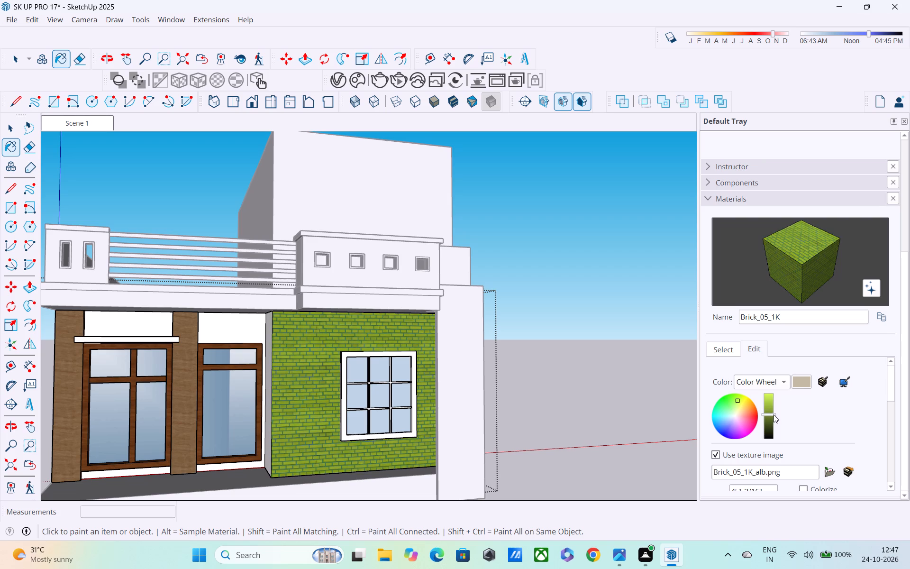
left_click_drag(773, 414, 773, 415)
Examine the green brick wall against the rest of the house front from several distances and angles.
middle_click_drag(606, 418, 468, 397)
scroll(441, 390, "down", 4)
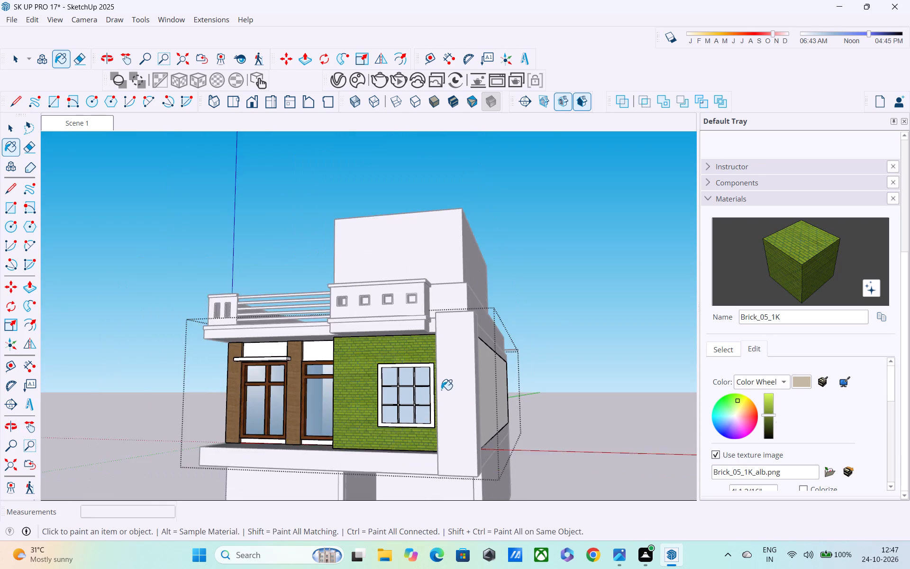
scroll(441, 390, "down", 2)
middle_click_drag(430, 396, 499, 447)
scroll(400, 372, "up", 3)
middle_click_drag(397, 376, 398, 361)
middle_click_drag(398, 353, 401, 310, "shift")
scroll(409, 338, "down", 1)
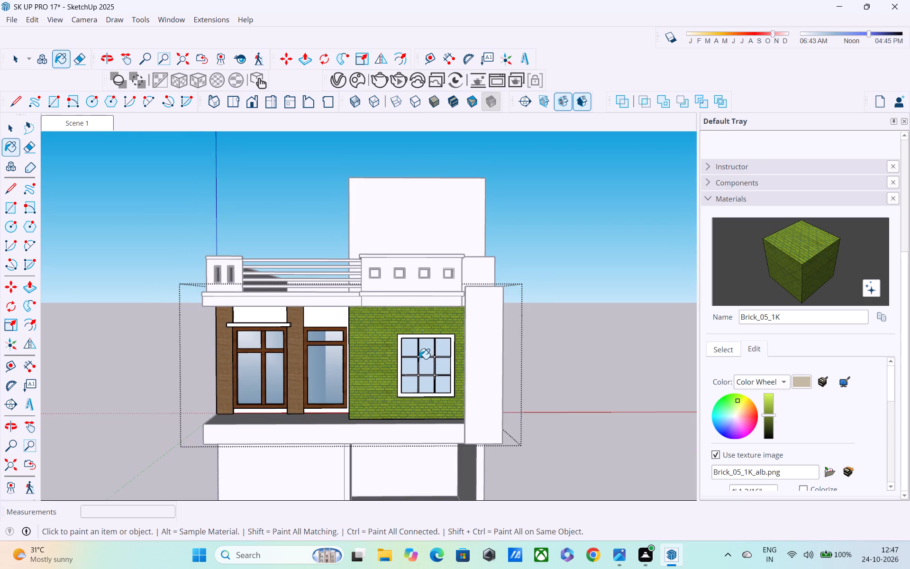
middle_click_drag(451, 370, 301, 385)
middle_click_drag(332, 389, 457, 389)
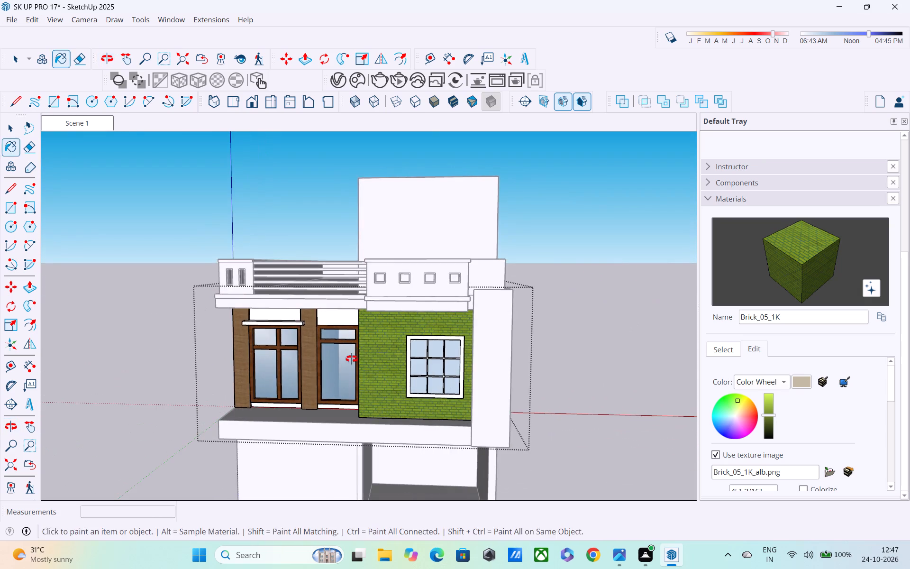
middle_click_drag(351, 358, 396, 387)
Leave the upper-floor wall group.
key("space")
left_click(150, 325)
Examine the whole house exterior from the front, the sides and above the rooftop room.
middle_click_drag(245, 347, 271, 353)
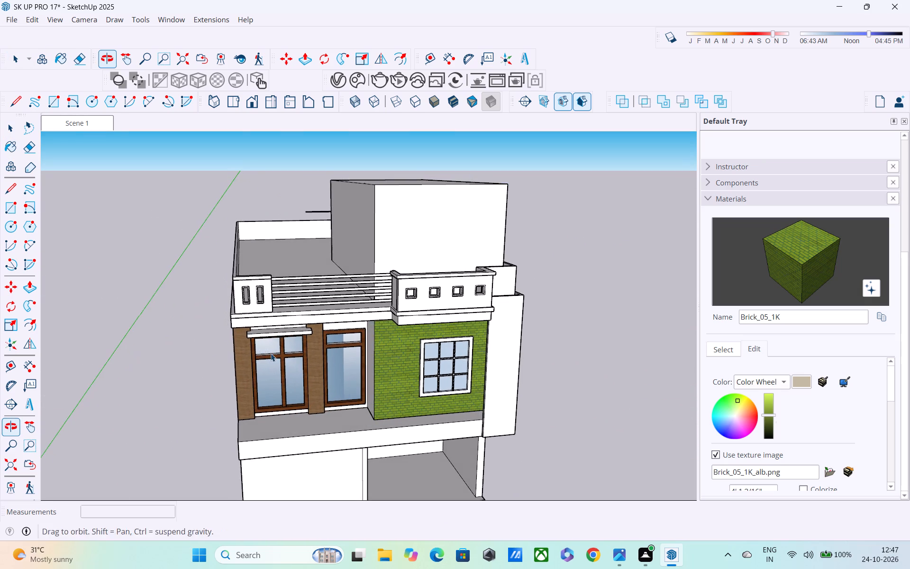
middle_click_drag(272, 353, 256, 390, "shift")
middle_click_drag(252, 392, 353, 331)
scroll(280, 359, "up", 2)
middle_click_drag(280, 360, 282, 360)
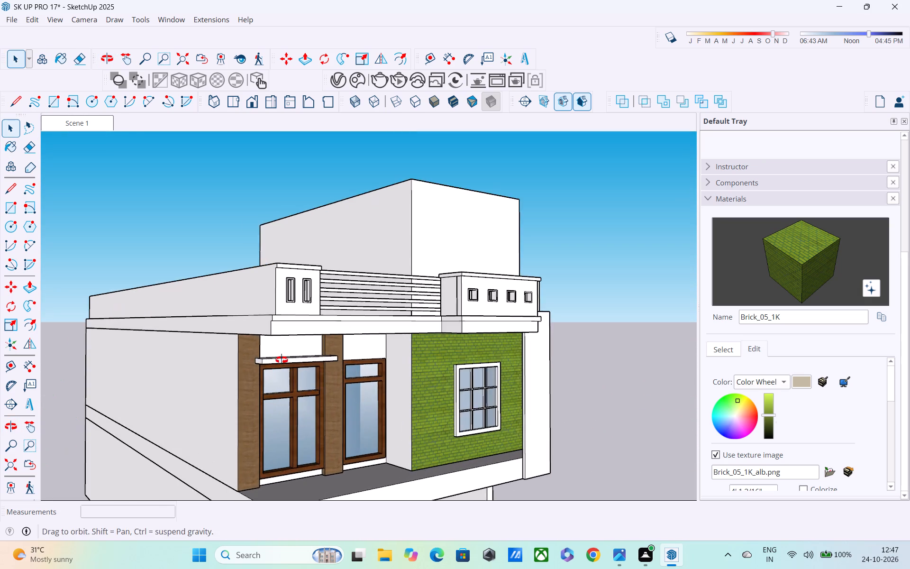
middle_click_drag(282, 360, 433, 358)
scroll(376, 336, "down", 4)
middle_click_drag(323, 336, 427, 348)
middle_click_drag(380, 345, 479, 330, "shift")
scroll(422, 339, "up", 1, "shift")
scroll(465, 330, "down", 4)
middle_click_drag(443, 341, 632, 373)
middle_click_drag(276, 373, 0, 374)
scroll(309, 312, "down", 1)
middle_click_drag(318, 338, 164, 350)
scroll(268, 336, "down", 2)
middle_click_drag(281, 335, 271, 351, "shift")
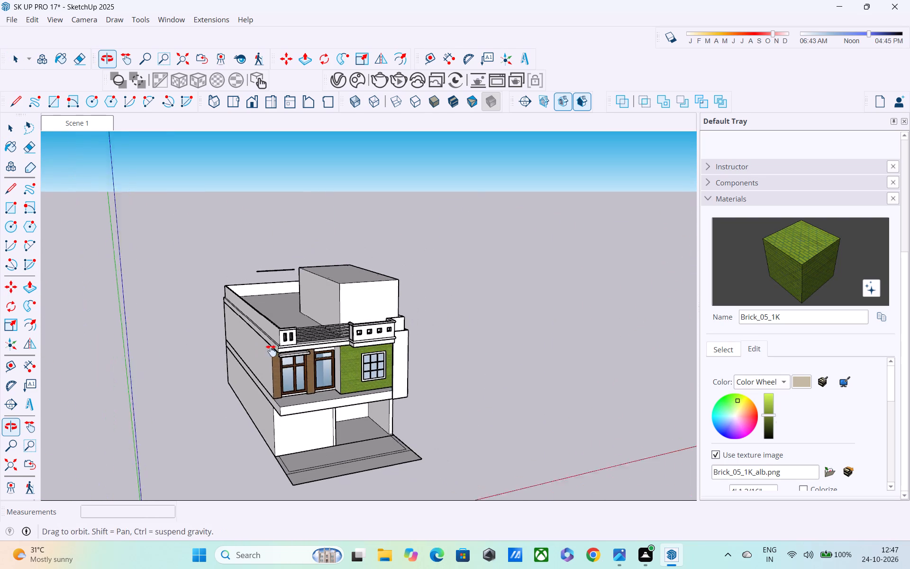
middle_click_drag(271, 351, 233, 372, "shift")
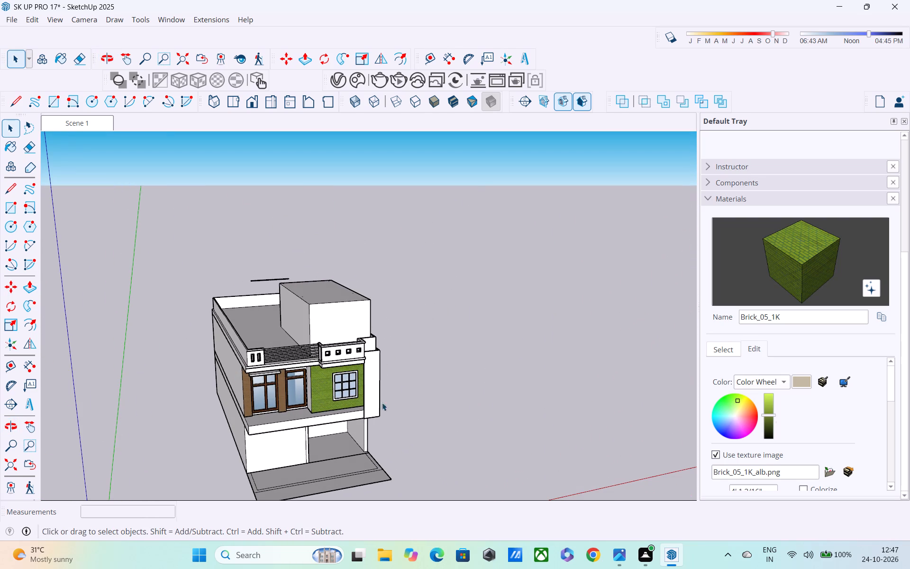
middle_click_drag(382, 403, 295, 315)
scroll(317, 330, "up", 5)
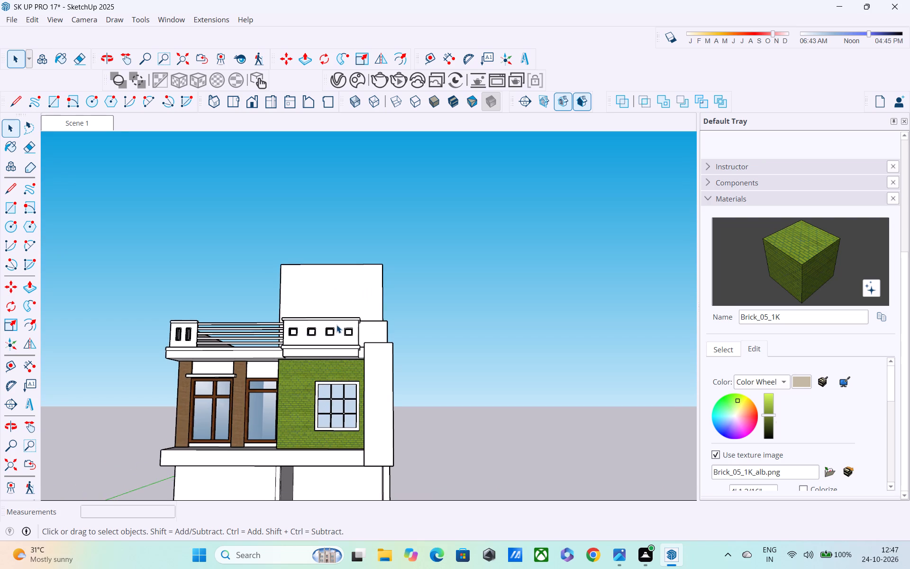
middle_click_drag(337, 325, 321, 397)
middle_click_drag(320, 350, 328, 439)
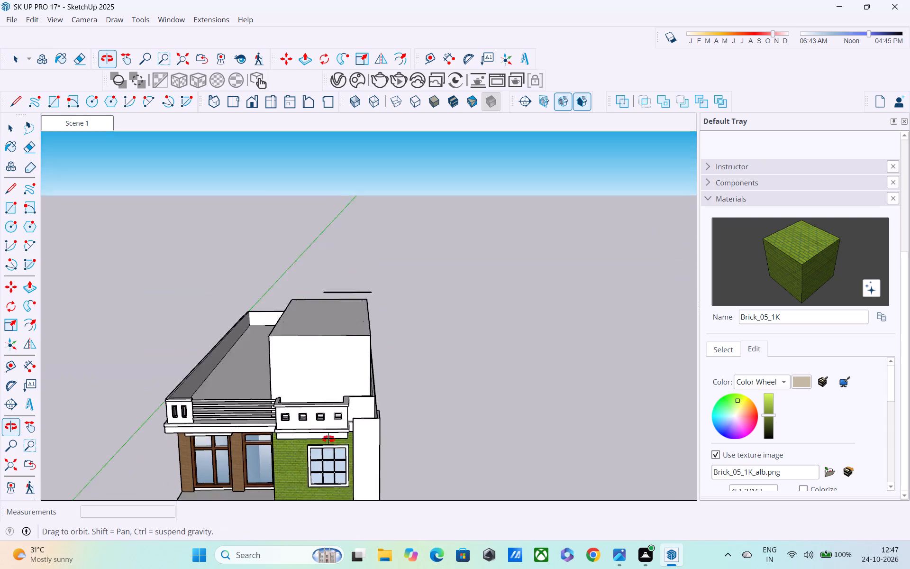
middle_click_drag(328, 439, 335, 465)
scroll(282, 319, "up", 2)
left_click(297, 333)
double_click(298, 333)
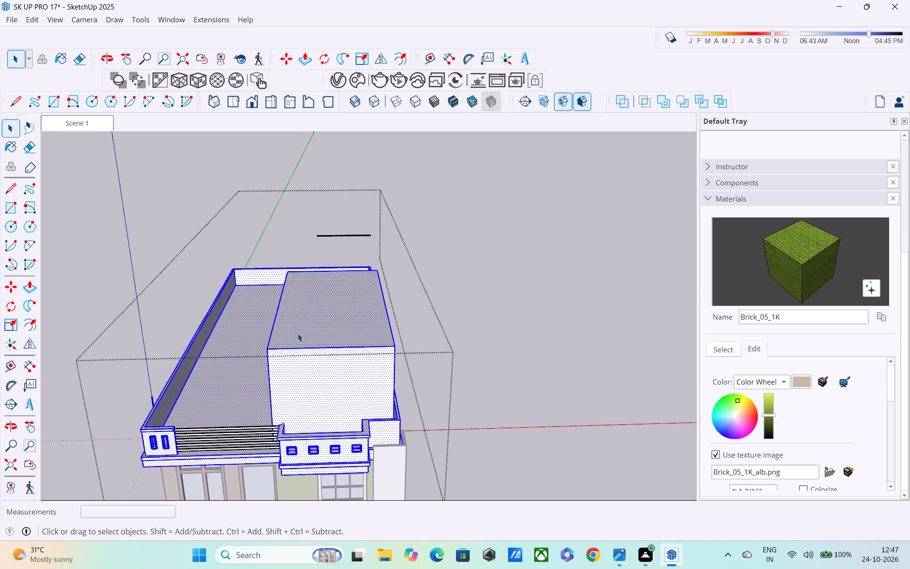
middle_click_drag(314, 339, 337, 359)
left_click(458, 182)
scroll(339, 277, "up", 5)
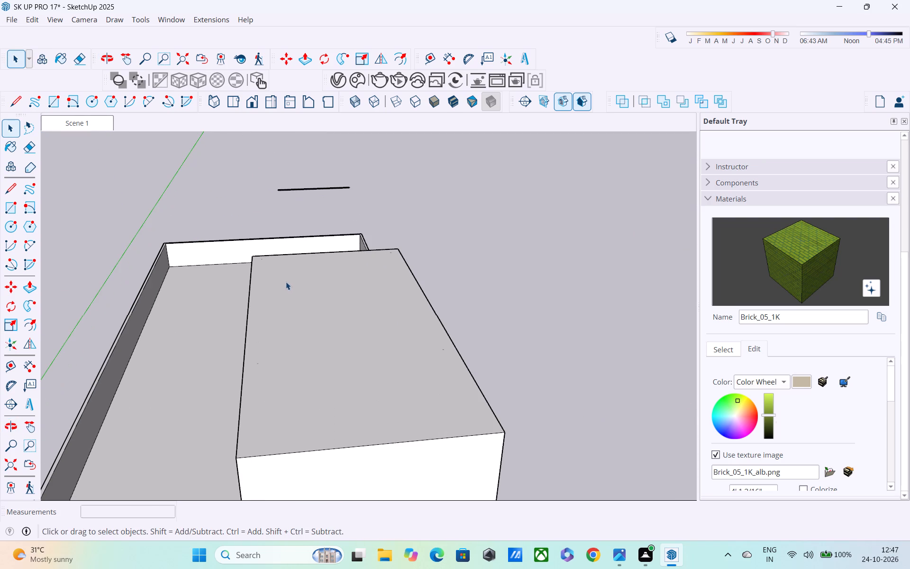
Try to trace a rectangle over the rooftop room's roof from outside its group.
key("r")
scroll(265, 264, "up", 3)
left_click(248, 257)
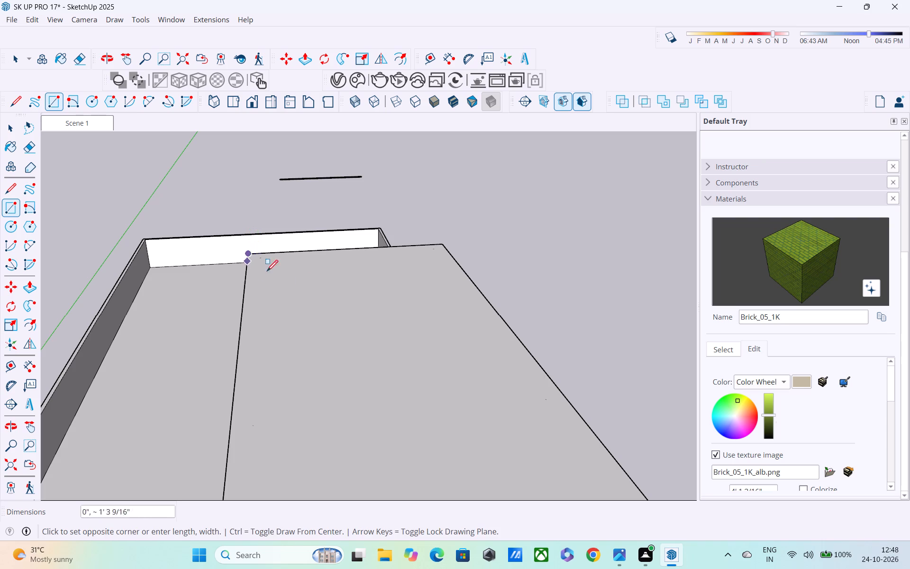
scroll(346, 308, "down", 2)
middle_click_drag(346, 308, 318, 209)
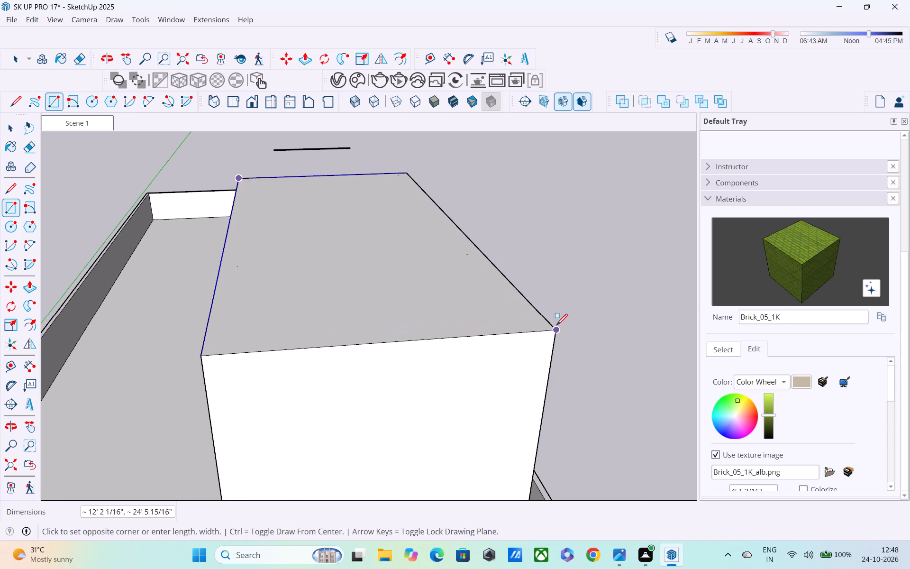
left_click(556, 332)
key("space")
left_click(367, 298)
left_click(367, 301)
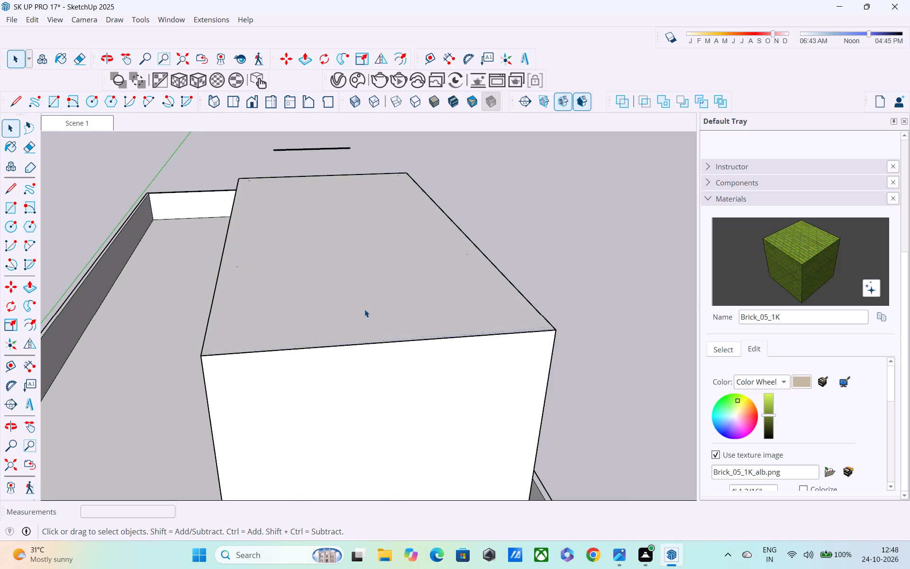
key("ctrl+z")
Open the rooftop room's group and draw a rectangle corner to corner over the room's top face.
scroll(336, 323, "down", 1)
middle_click_drag(336, 344, 332, 392)
double_click(333, 290)
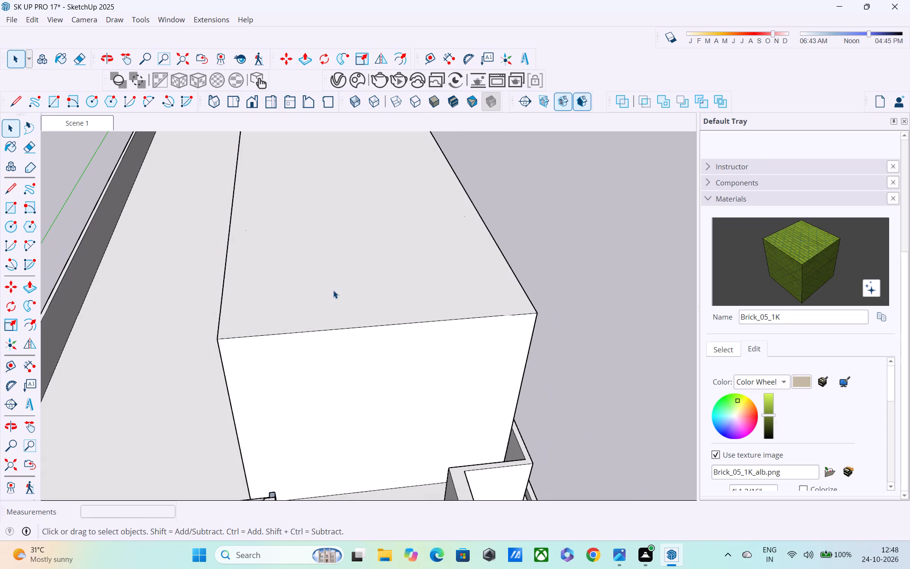
middle_click_drag(333, 290, 326, 267)
key("r")
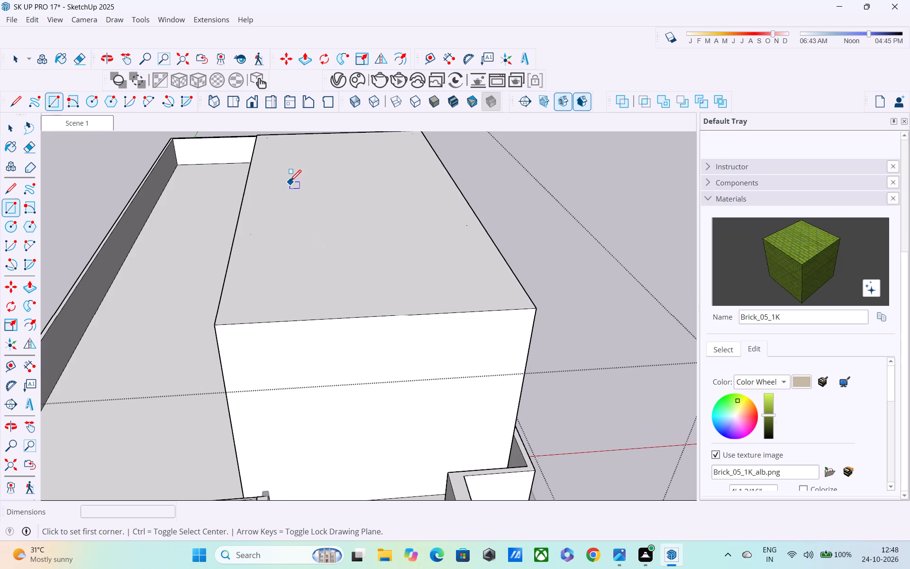
middle_click_drag(290, 221, 275, 375, "shift")
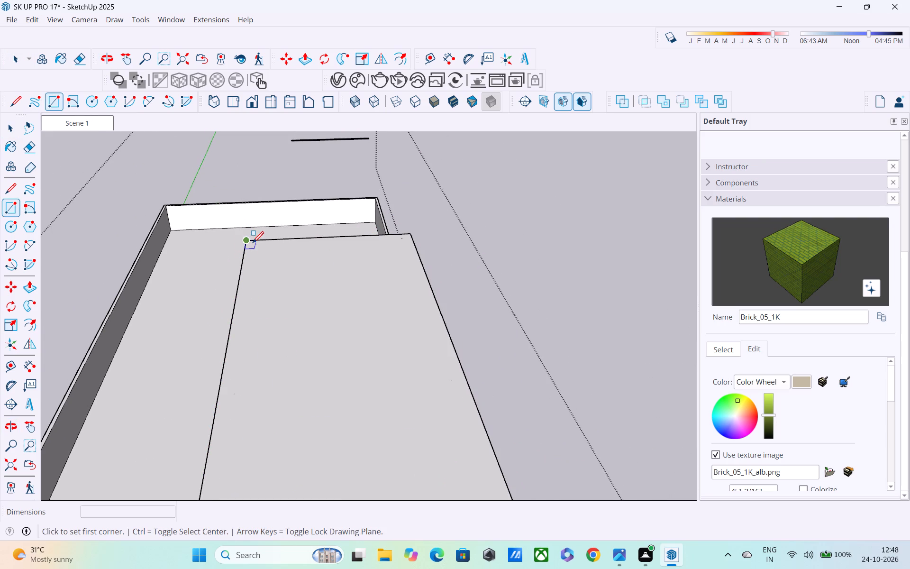
left_click(253, 244)
middle_click_drag(312, 331, 287, 154, "shift")
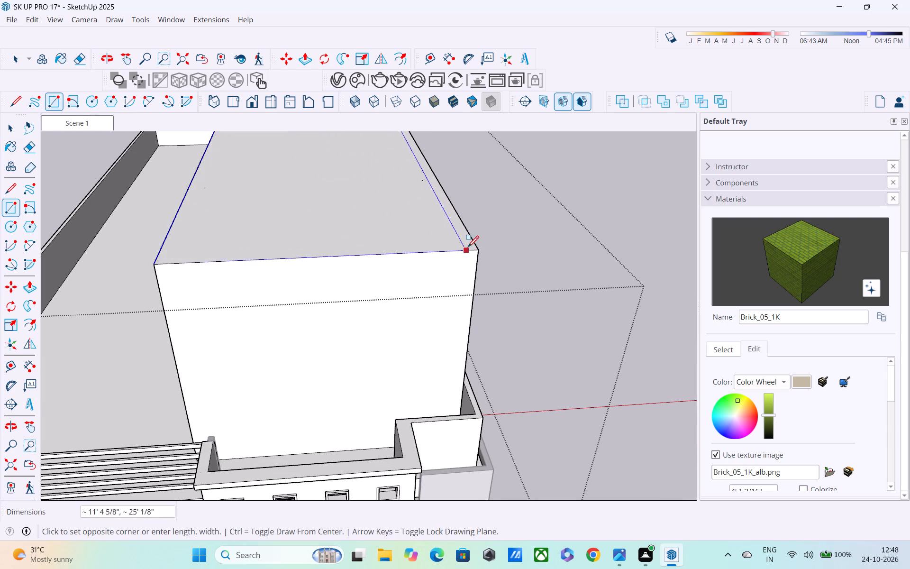
left_click(480, 246)
left_click(326, 230)
key("space")
Copy the room's top face about 25' 1" sideways into the open space beside the house.
left_click(326, 230)
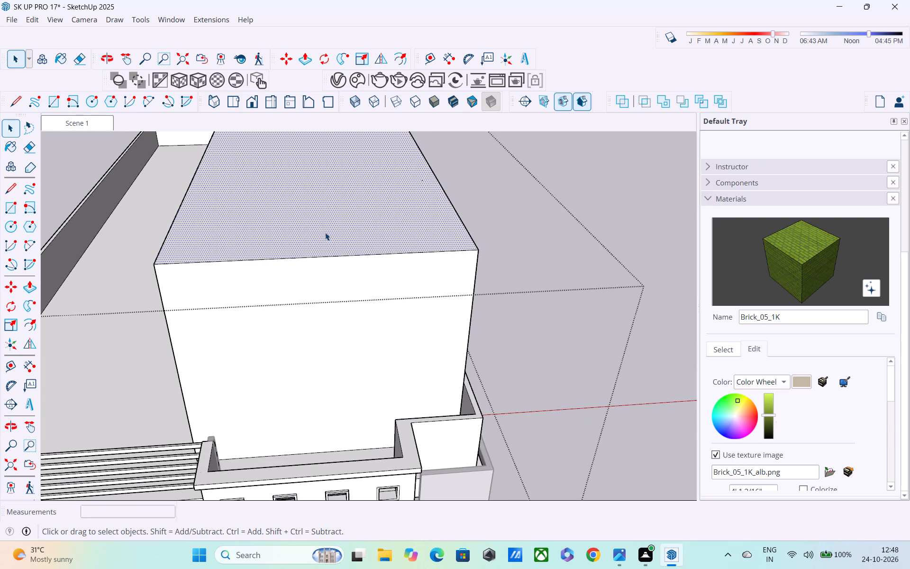
key("m")
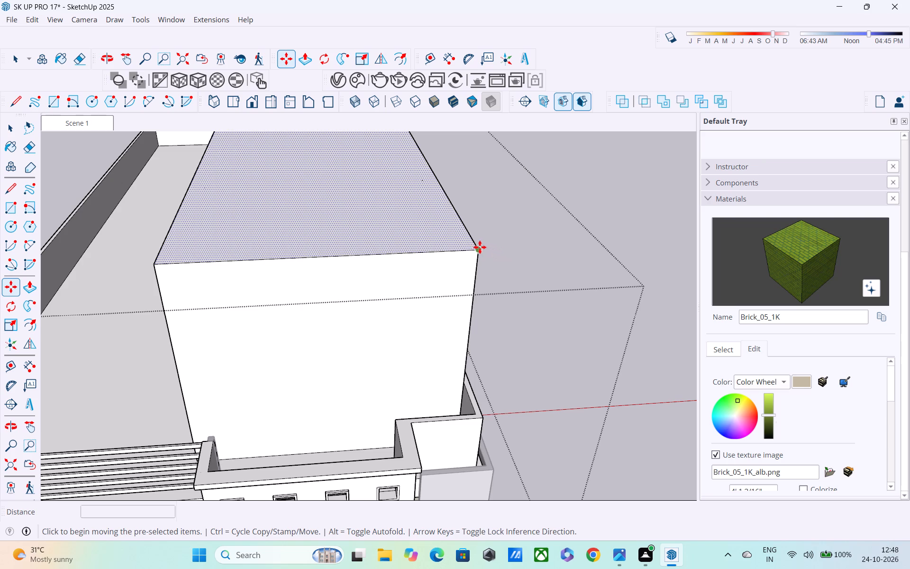
left_click(478, 247)
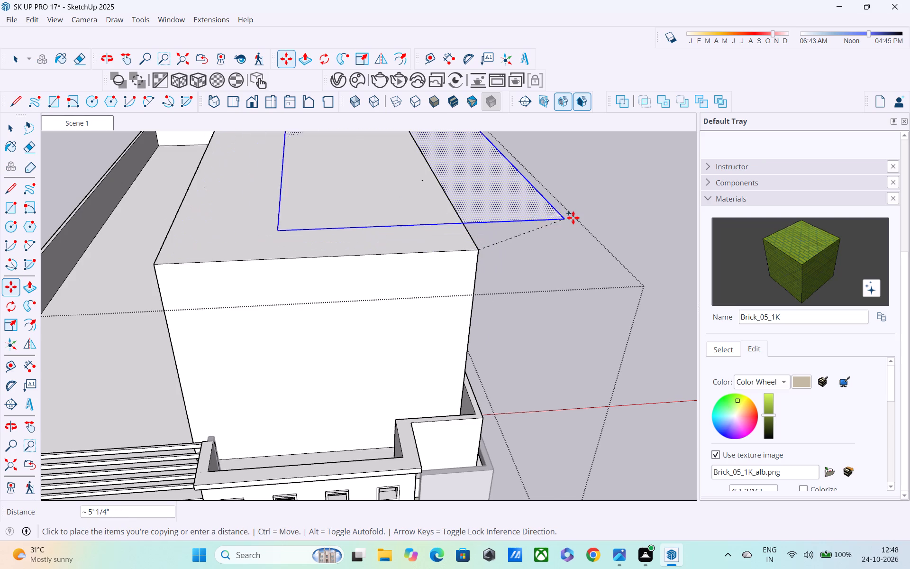
middle_click_drag(570, 220, 289, 275, "shift")
middle_click_drag(531, 261, 495, 261, "shift")
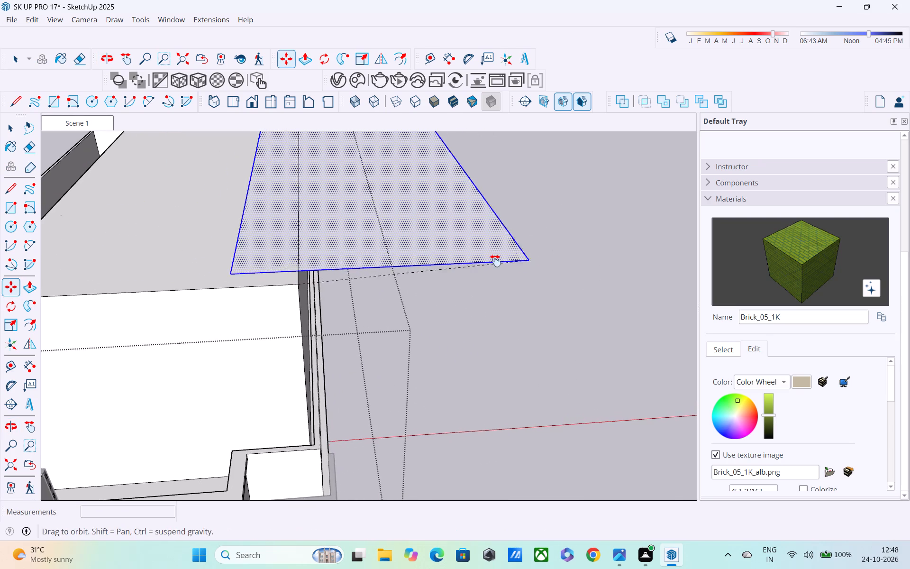
middle_click_drag(495, 261, 337, 260, "shift")
scroll(564, 253, "down", 2)
middle_click_drag(571, 252, 482, 248, "shift")
left_click(552, 246)
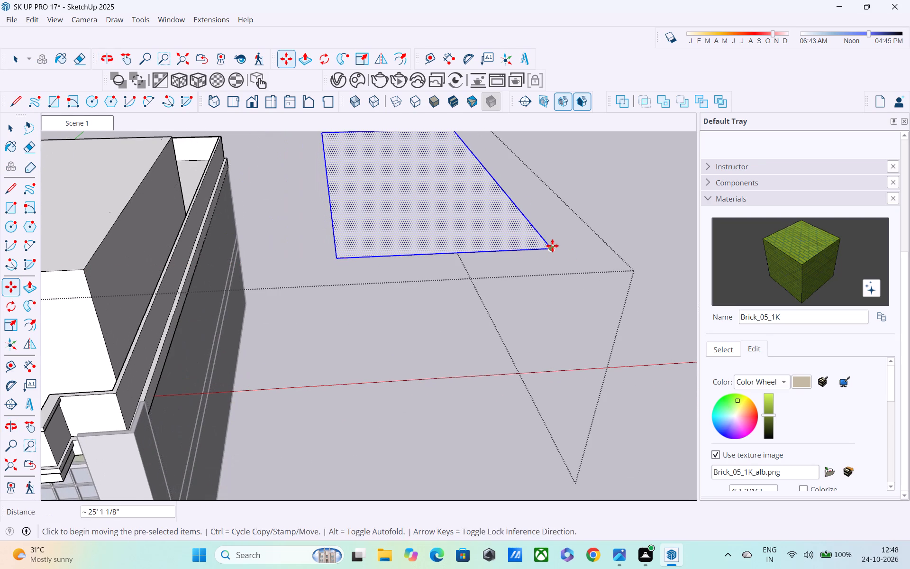
Push/Pull the copied roof face up 10" to form a slab.
key("space")
key("p")
left_click(489, 231)
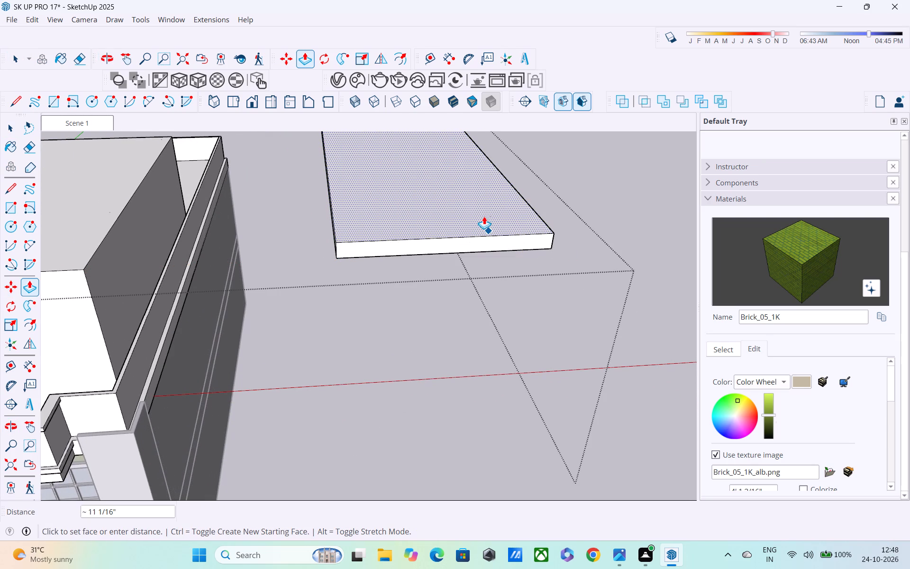
type("10")
key("shift+quotedbl")
key("Return")
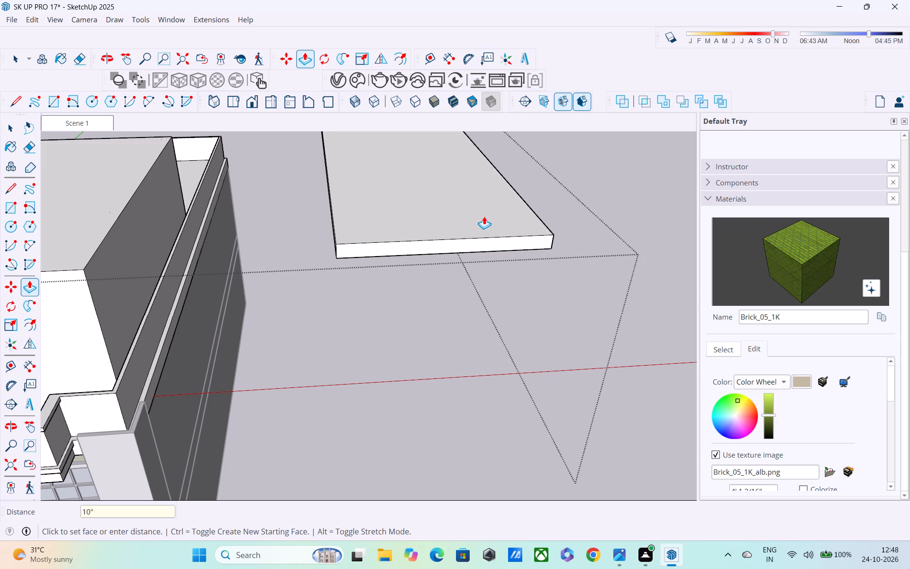
Push/Pull both long sides of the slab outward, about 1' 11" on the house-facing side and about 1' 10" on the outer side.
middle_click_drag(433, 210, 570, 213)
scroll(403, 221, "up", 1)
middle_click_drag(327, 258, 337, 241)
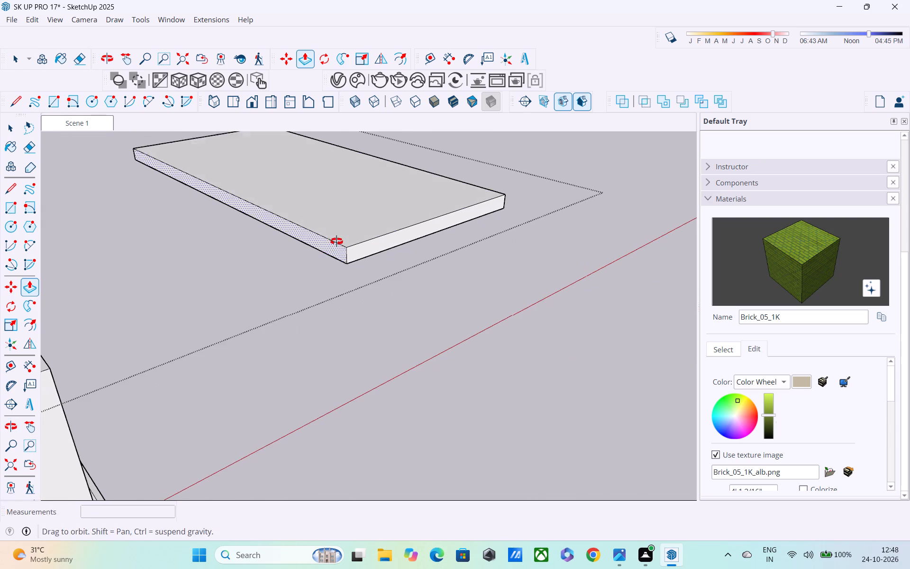
middle_click_drag(337, 241, 337, 241)
left_click(334, 245)
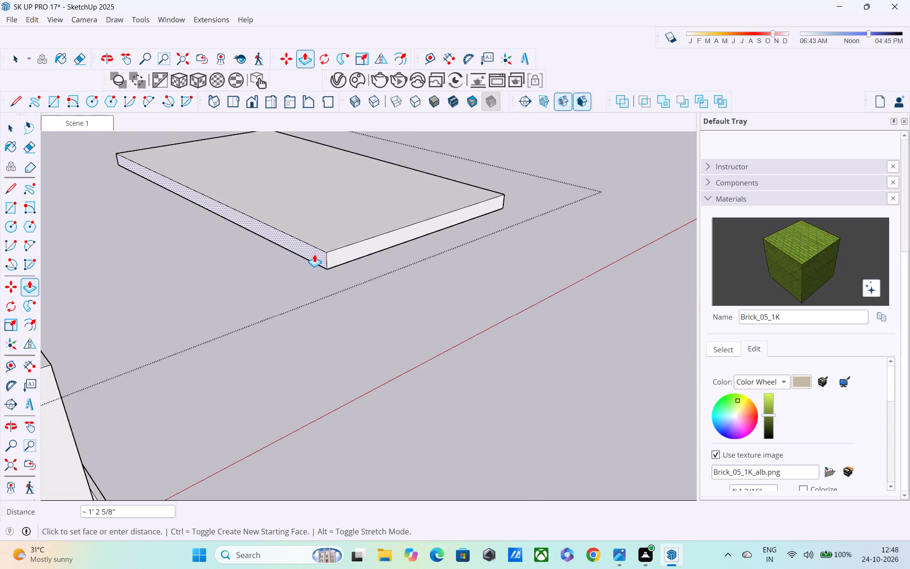
left_click(302, 259)
middle_click_drag(346, 255, 182, 267)
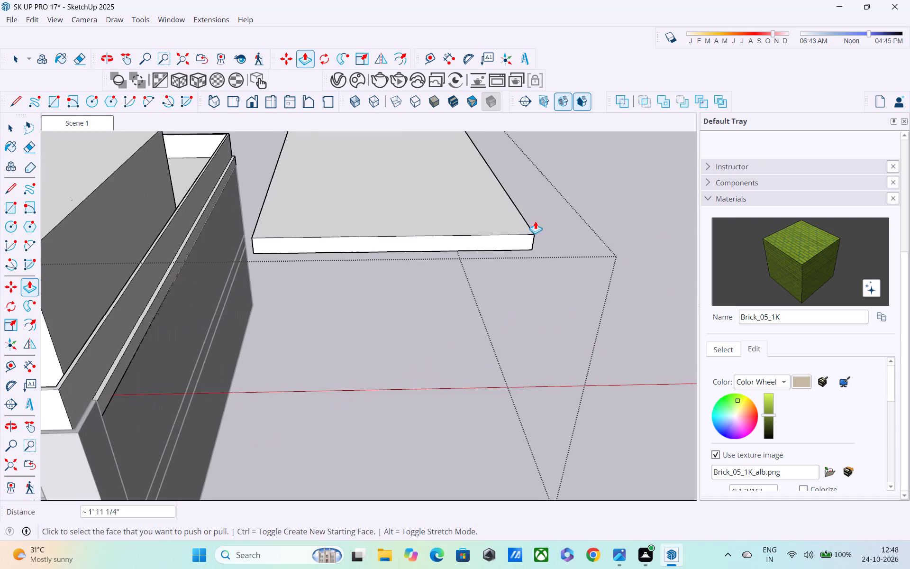
scroll(538, 220, "down", 1)
middle_click_drag(413, 228, 240, 233)
middle_click_drag(570, 251, 518, 229)
scroll(519, 229, "up", 1)
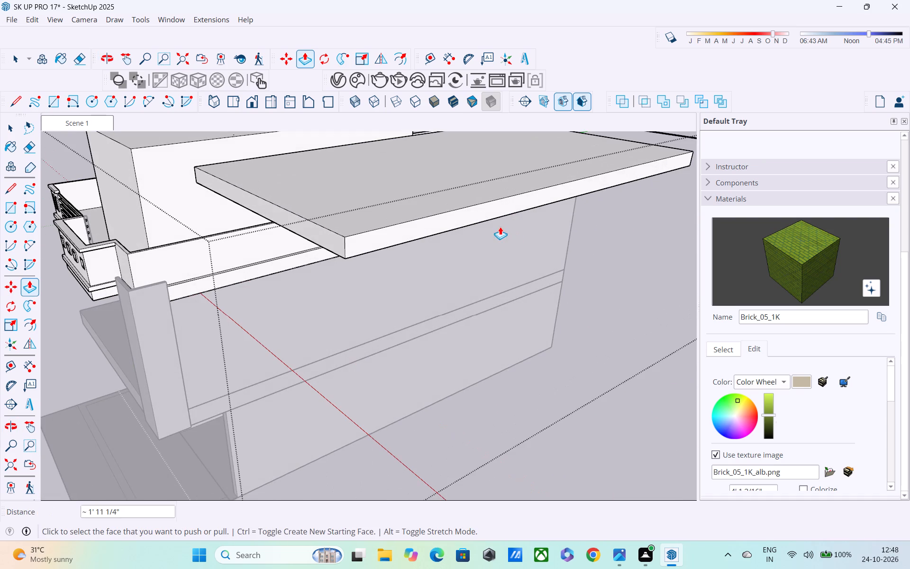
left_click(466, 213)
left_click(499, 223)
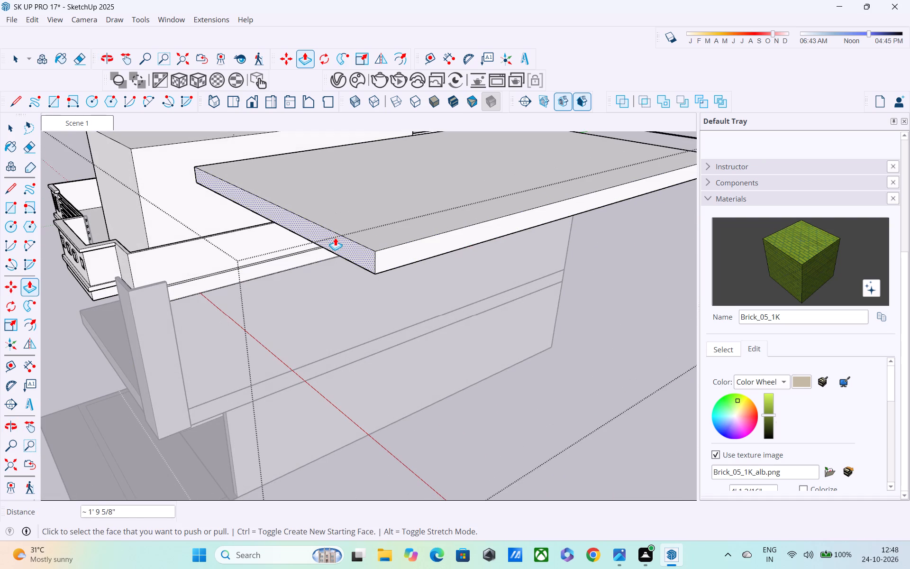
Push/Pull the slab's short front edge outward by about 3' 11", towards the front of the house.
left_click(335, 238)
left_click(241, 273)
middle_click_drag(288, 269, 276, 211)
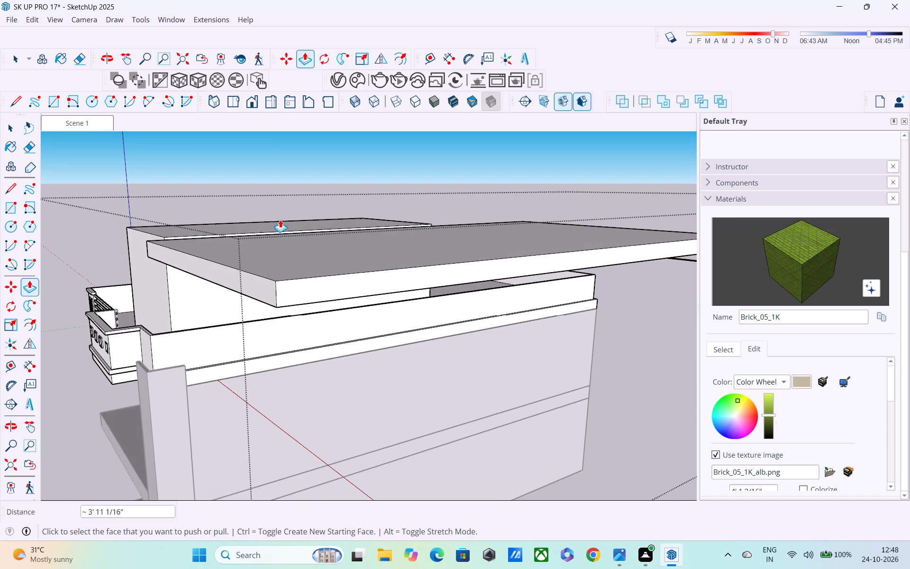
key("space")
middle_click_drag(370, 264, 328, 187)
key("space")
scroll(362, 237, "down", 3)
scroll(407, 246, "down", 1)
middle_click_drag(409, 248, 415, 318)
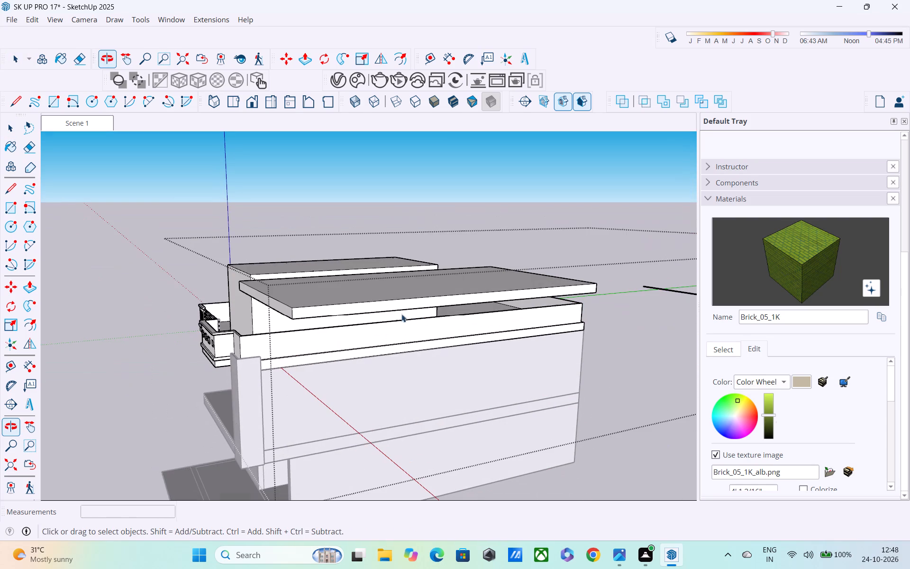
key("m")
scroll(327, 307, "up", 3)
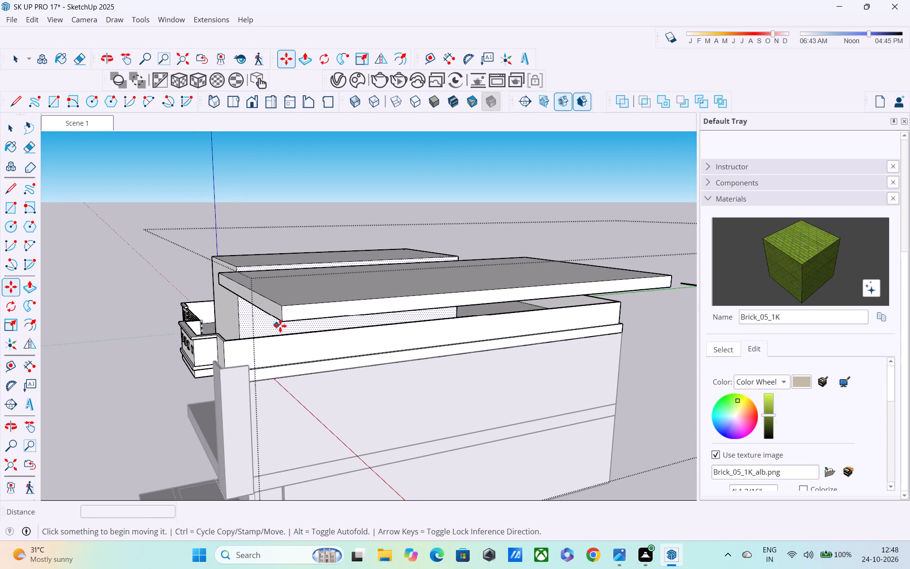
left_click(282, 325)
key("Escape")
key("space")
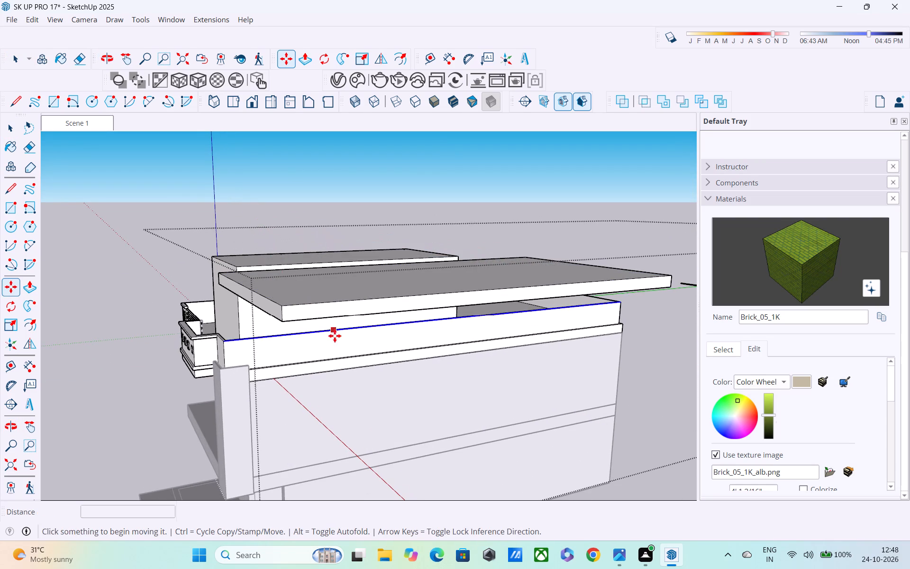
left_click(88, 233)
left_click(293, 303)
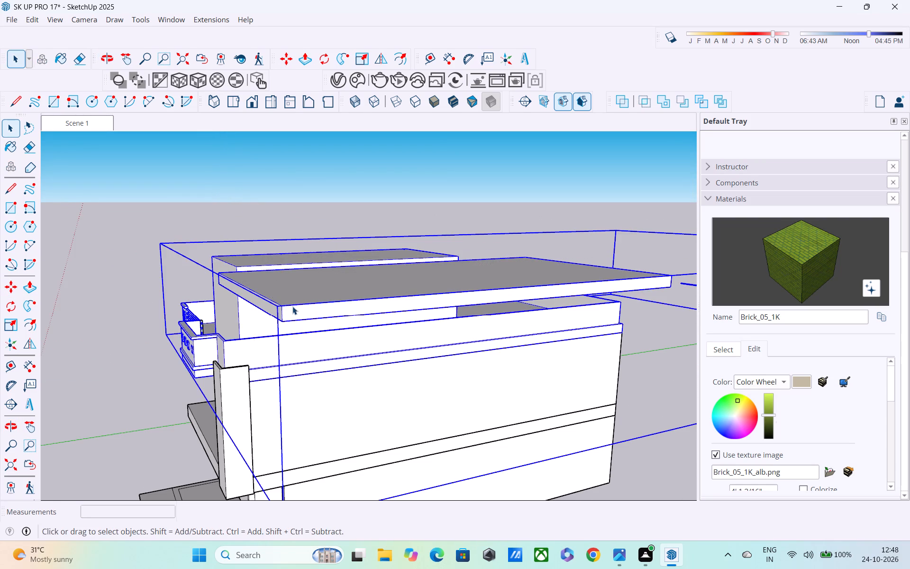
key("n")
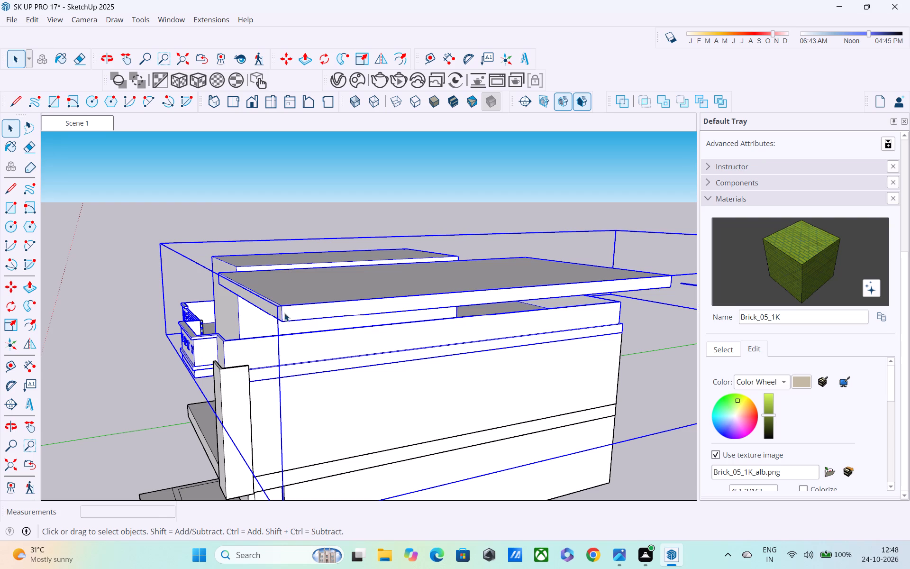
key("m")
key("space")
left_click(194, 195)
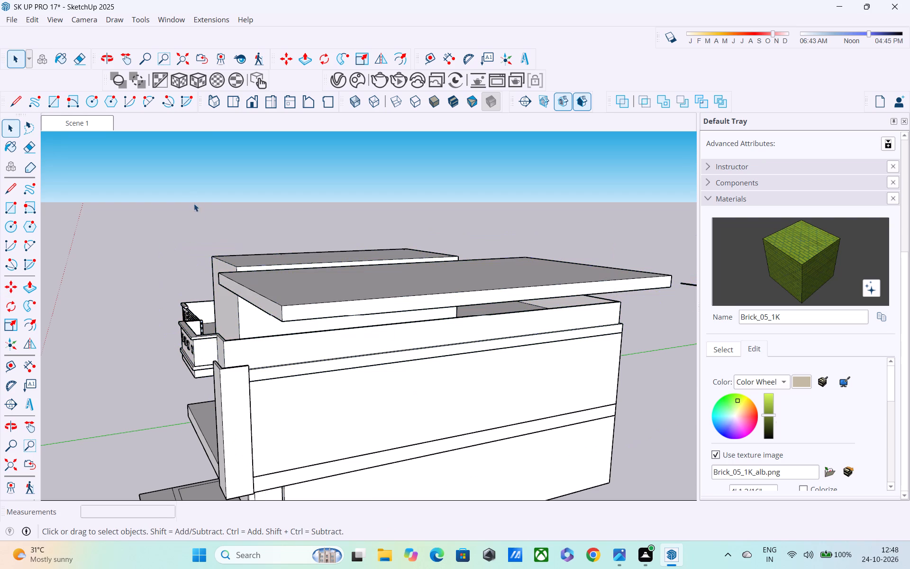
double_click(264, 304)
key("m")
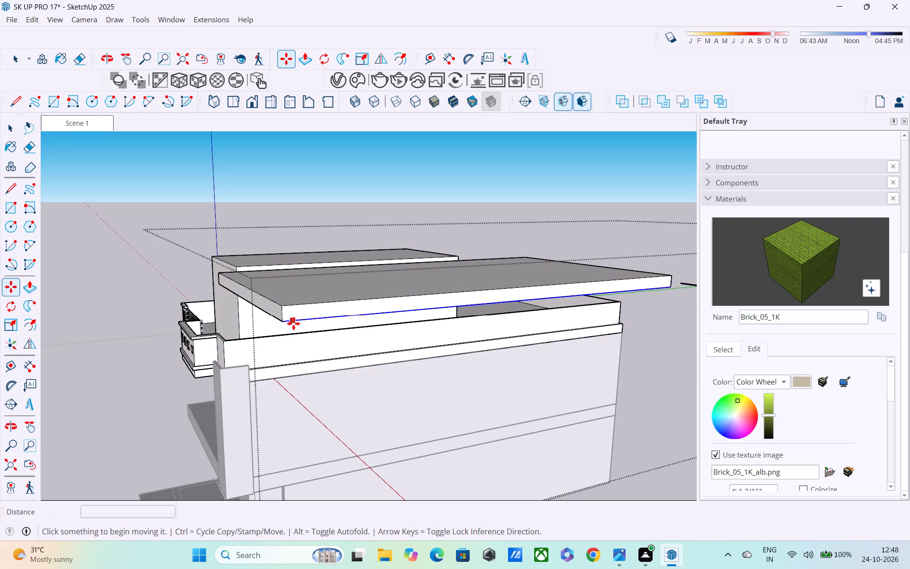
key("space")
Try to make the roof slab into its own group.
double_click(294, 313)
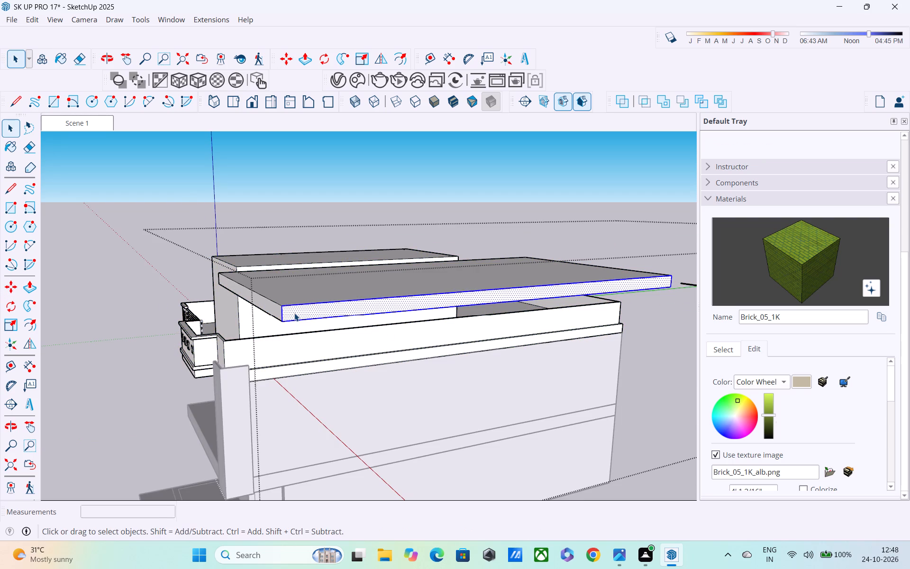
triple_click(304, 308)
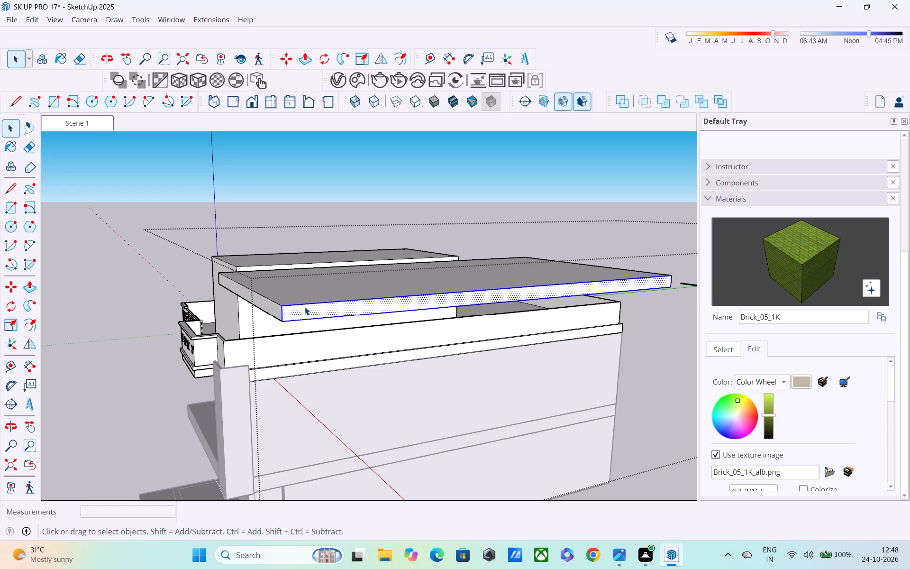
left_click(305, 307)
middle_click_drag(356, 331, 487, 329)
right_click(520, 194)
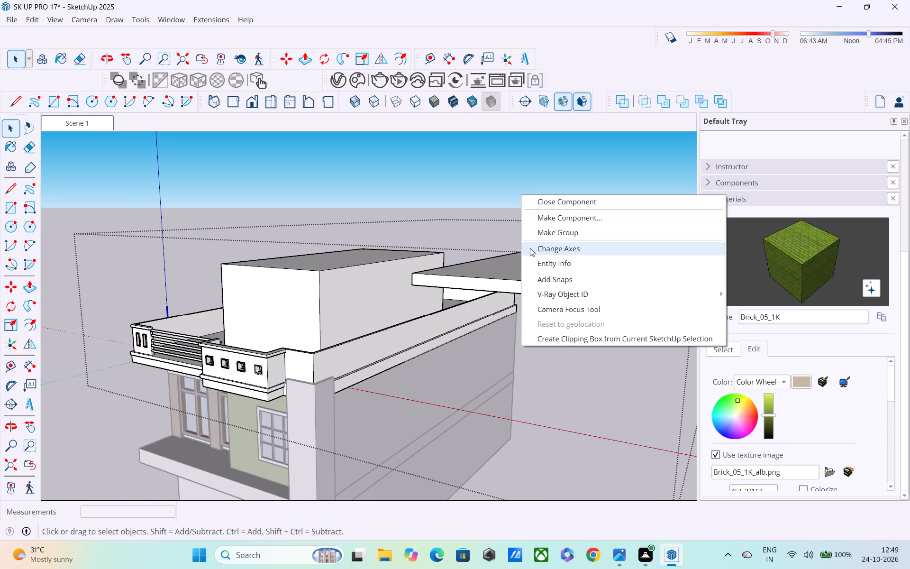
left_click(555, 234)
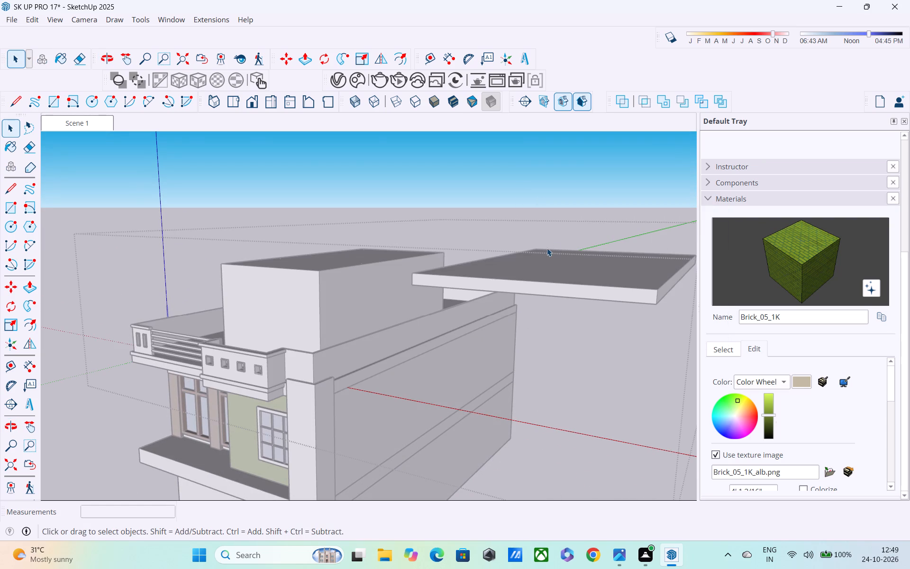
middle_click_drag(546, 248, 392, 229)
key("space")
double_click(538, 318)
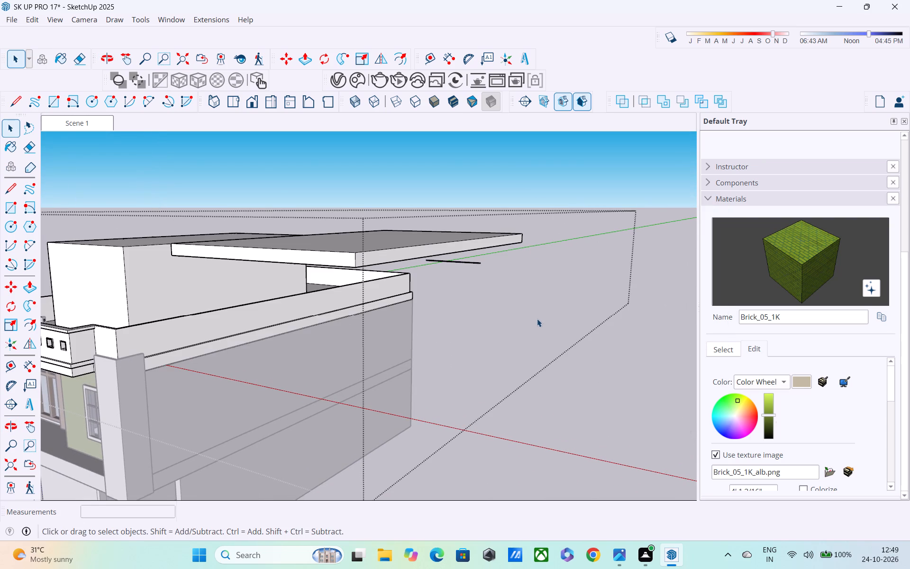
Select all connected faces and edges of the roof slab and make them a group.
triple_click(391, 256)
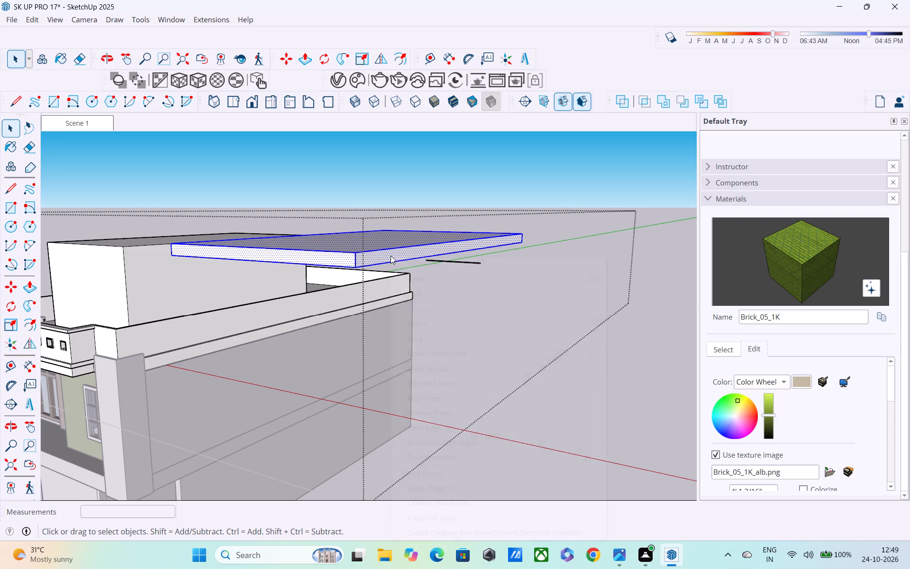
right_click(391, 256)
left_click(467, 367)
middle_click_drag(402, 312, 474, 347)
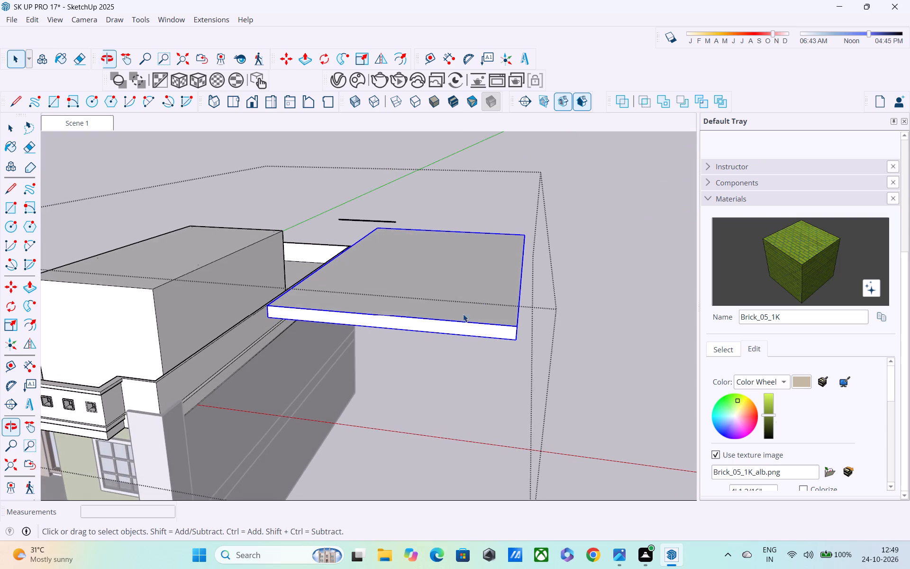
Move the grouped roof slab across onto the top of the rooftop room so it overhangs the room's front and side walls.
key("m")
left_click(517, 335)
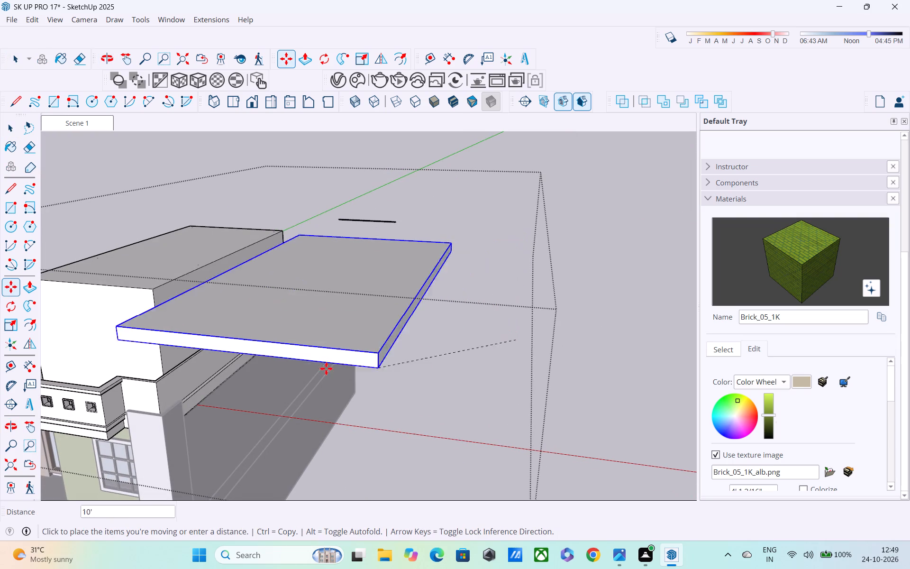
middle_click_drag(283, 309, 506, 290, "shift")
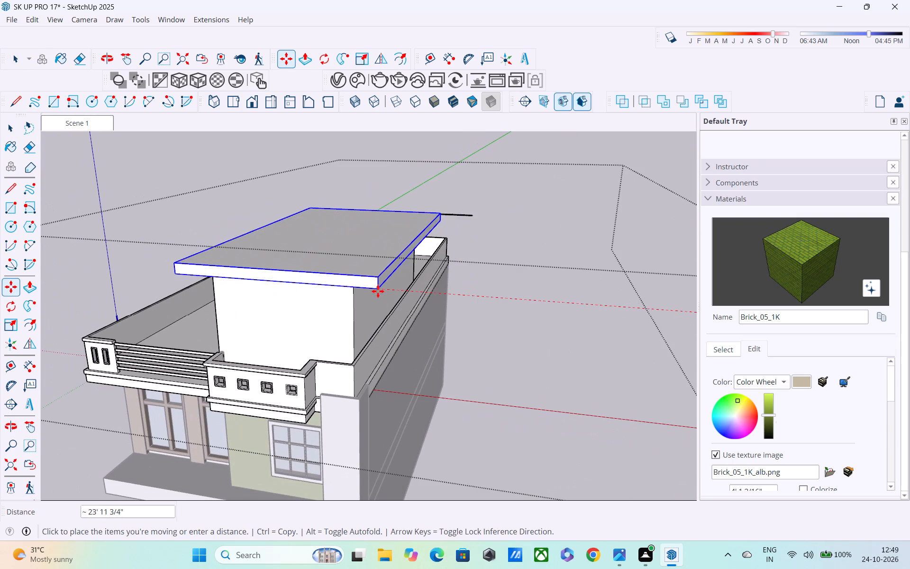
middle_click_drag(378, 288, 417, 210)
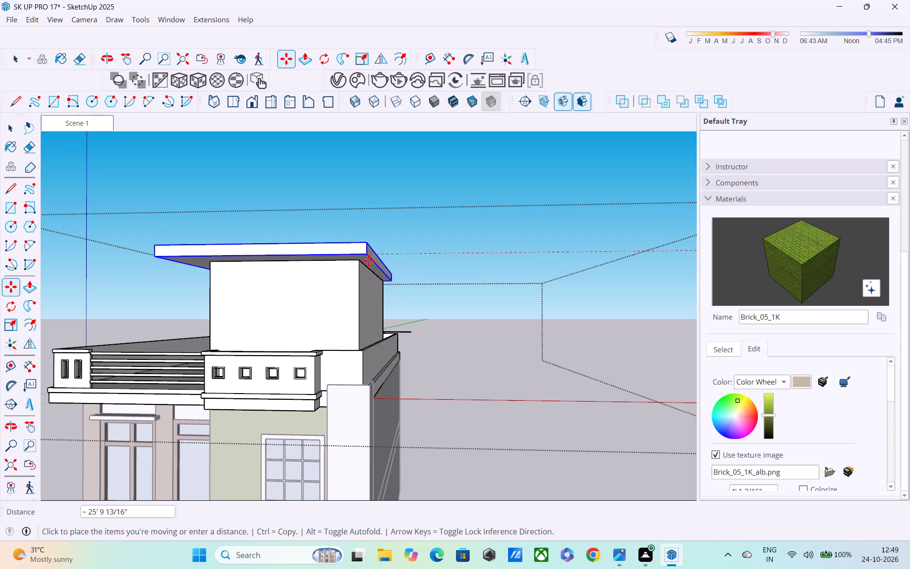
left_click(373, 258)
middle_click_drag(383, 292, 413, 248)
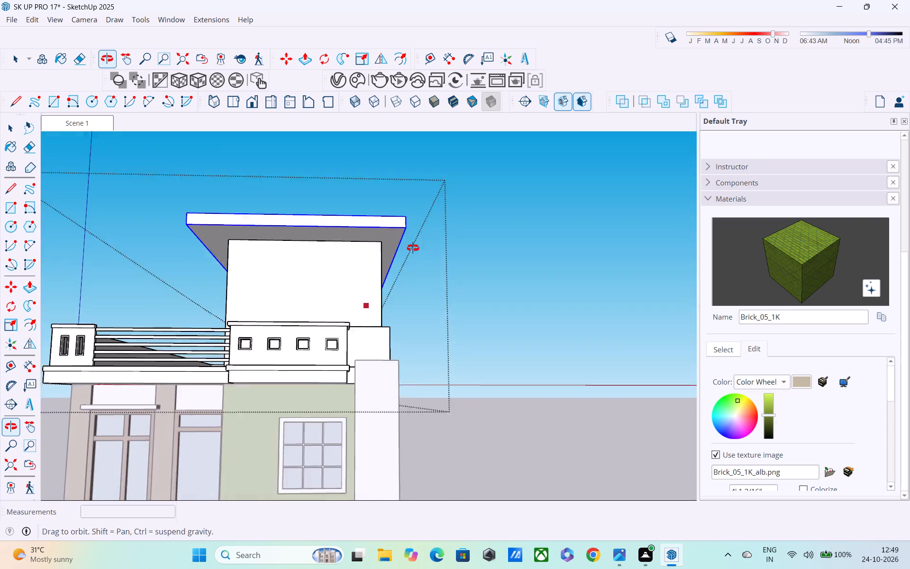
middle_click_drag(413, 248, 412, 246)
scroll(423, 250, "down", 4)
middle_click_drag(477, 260, 406, 331)
key("space")
left_click(513, 214)
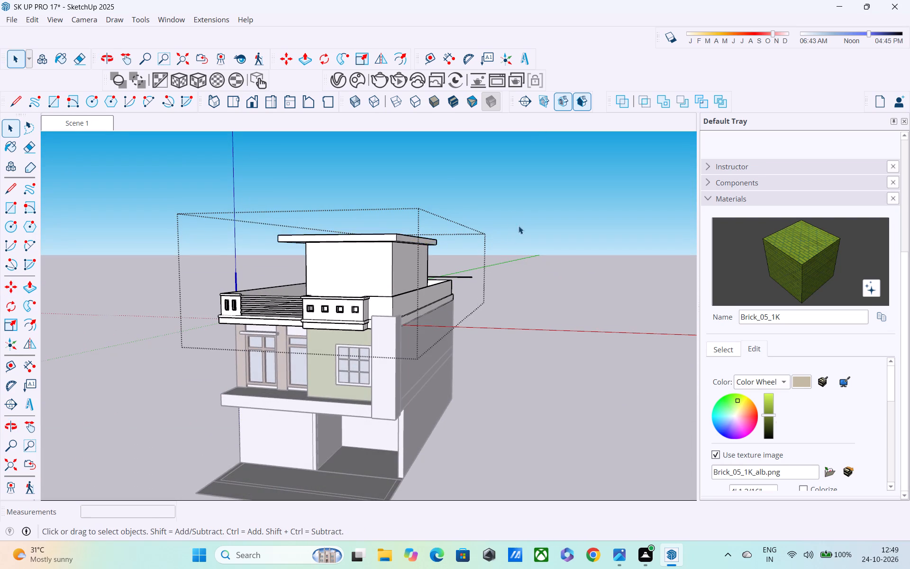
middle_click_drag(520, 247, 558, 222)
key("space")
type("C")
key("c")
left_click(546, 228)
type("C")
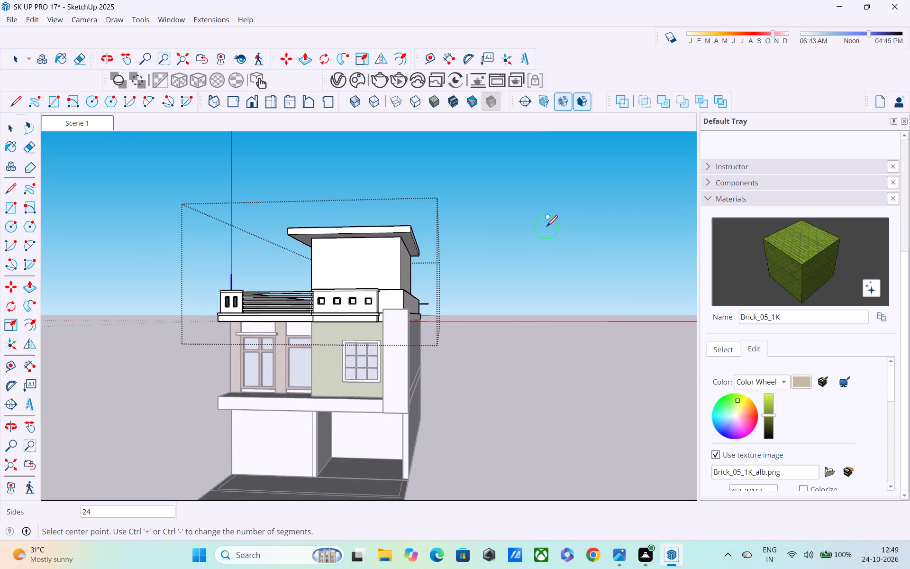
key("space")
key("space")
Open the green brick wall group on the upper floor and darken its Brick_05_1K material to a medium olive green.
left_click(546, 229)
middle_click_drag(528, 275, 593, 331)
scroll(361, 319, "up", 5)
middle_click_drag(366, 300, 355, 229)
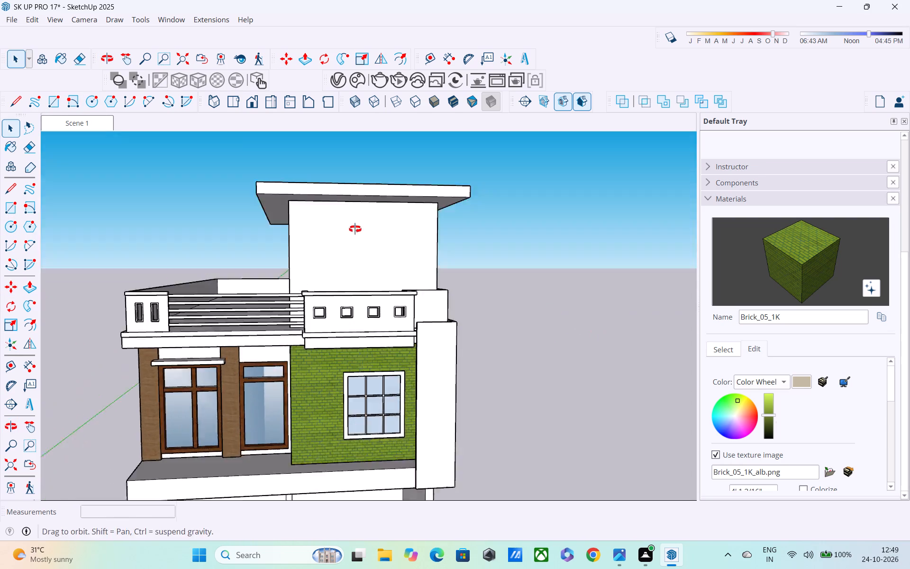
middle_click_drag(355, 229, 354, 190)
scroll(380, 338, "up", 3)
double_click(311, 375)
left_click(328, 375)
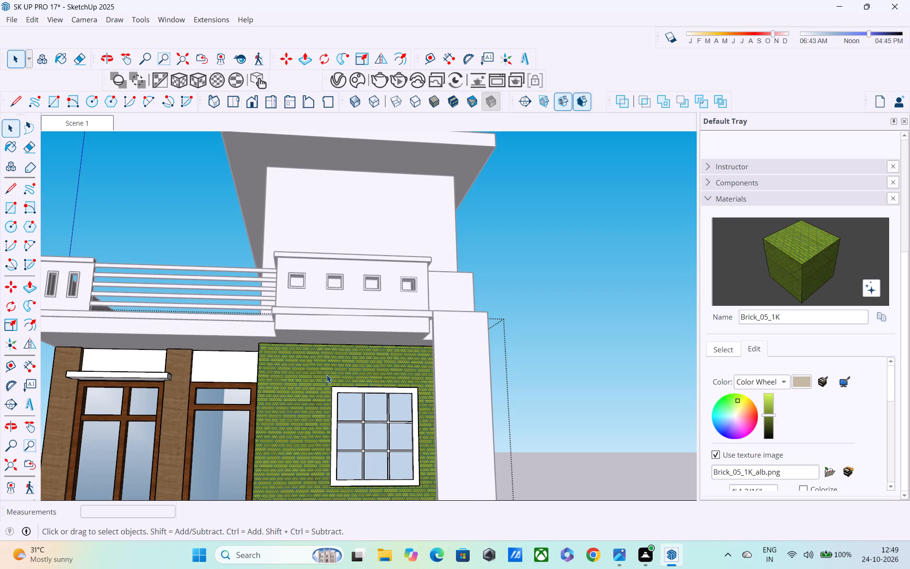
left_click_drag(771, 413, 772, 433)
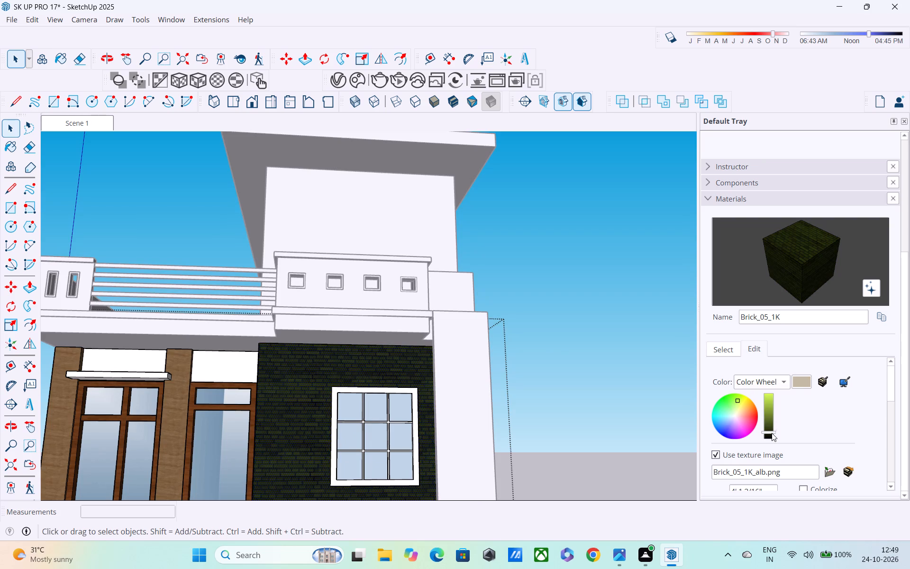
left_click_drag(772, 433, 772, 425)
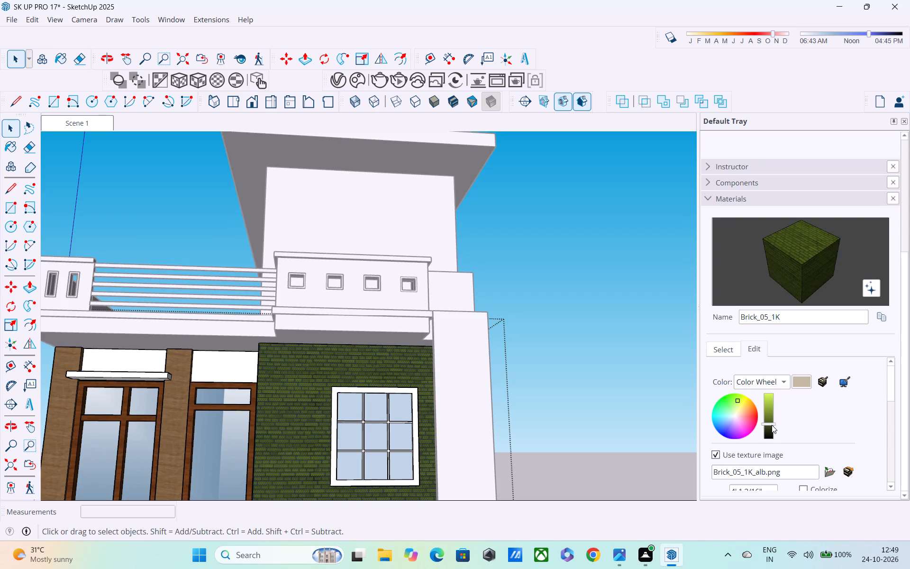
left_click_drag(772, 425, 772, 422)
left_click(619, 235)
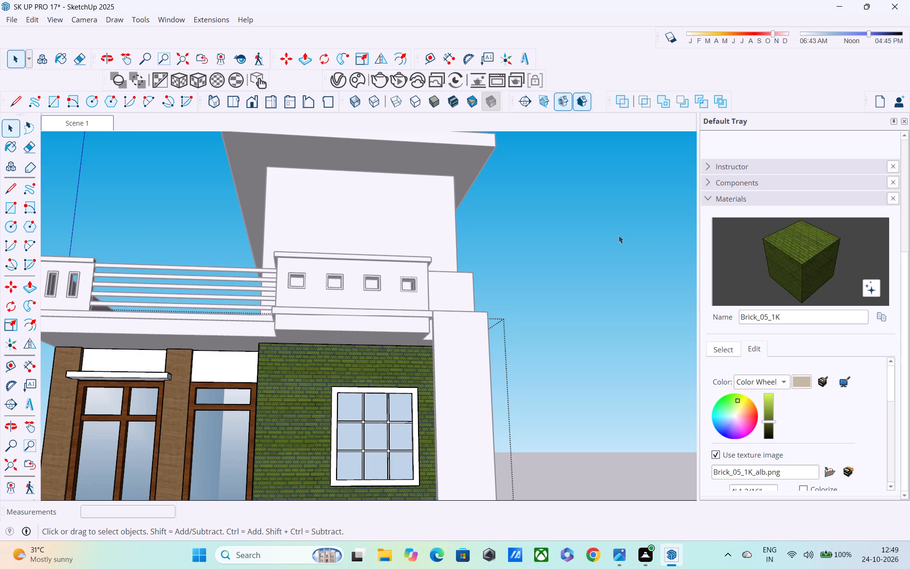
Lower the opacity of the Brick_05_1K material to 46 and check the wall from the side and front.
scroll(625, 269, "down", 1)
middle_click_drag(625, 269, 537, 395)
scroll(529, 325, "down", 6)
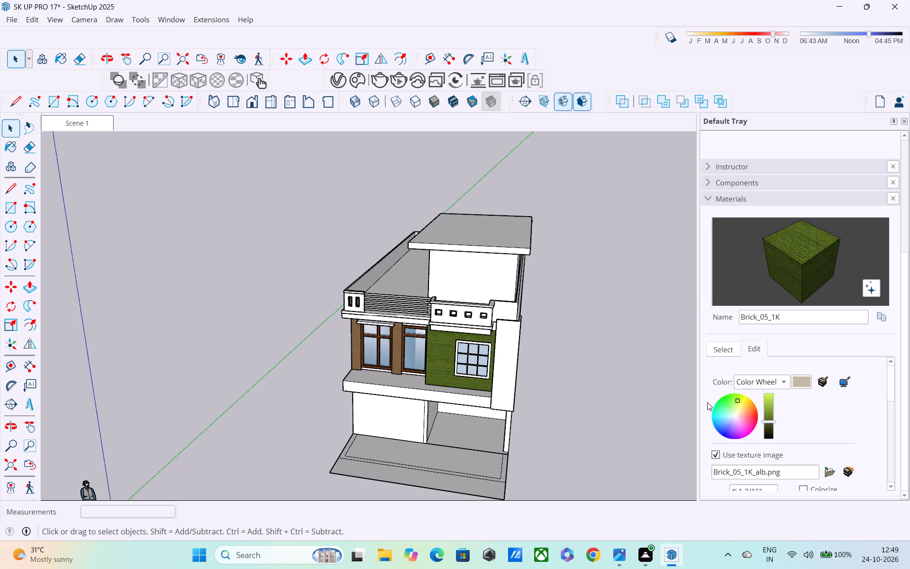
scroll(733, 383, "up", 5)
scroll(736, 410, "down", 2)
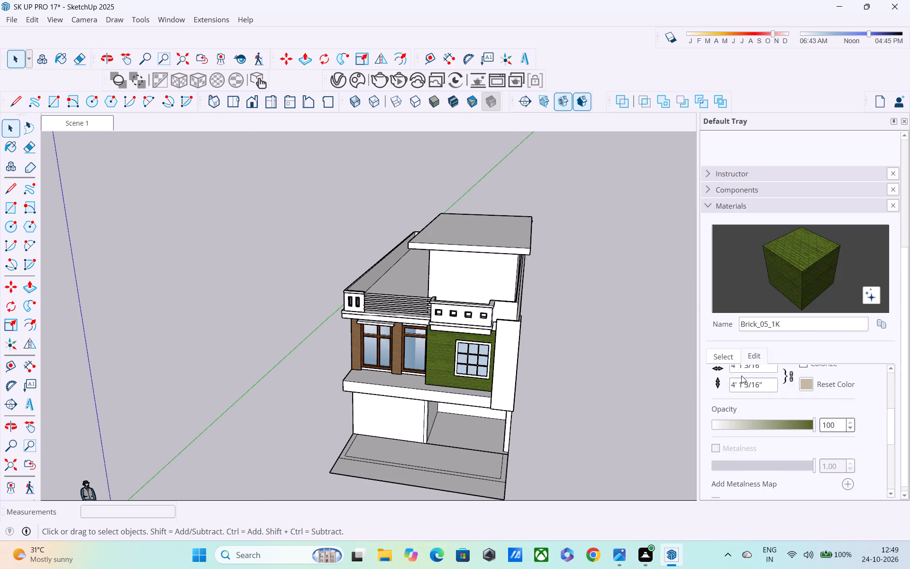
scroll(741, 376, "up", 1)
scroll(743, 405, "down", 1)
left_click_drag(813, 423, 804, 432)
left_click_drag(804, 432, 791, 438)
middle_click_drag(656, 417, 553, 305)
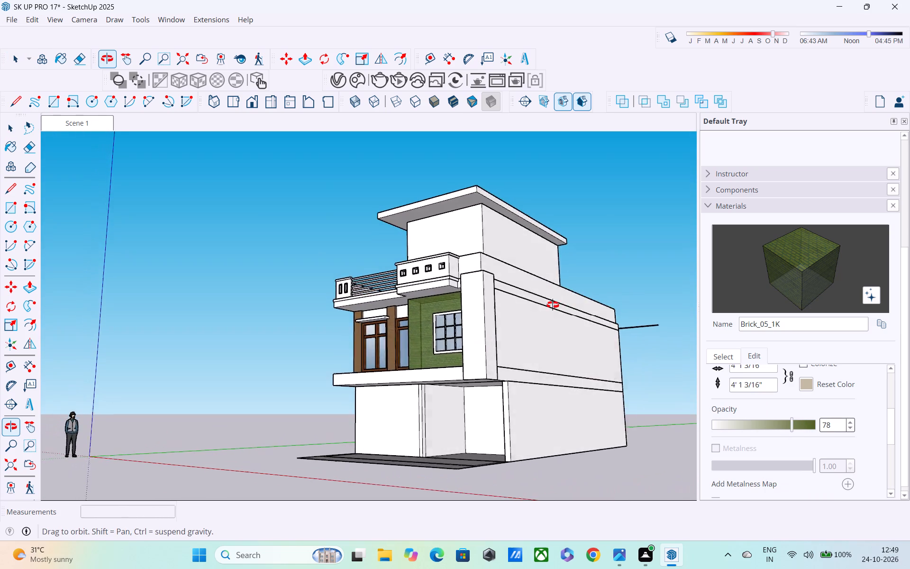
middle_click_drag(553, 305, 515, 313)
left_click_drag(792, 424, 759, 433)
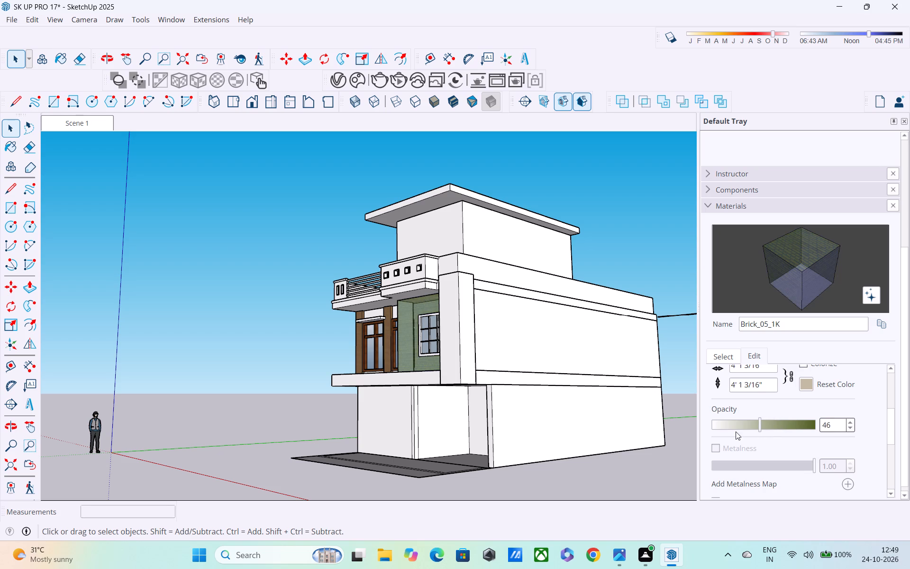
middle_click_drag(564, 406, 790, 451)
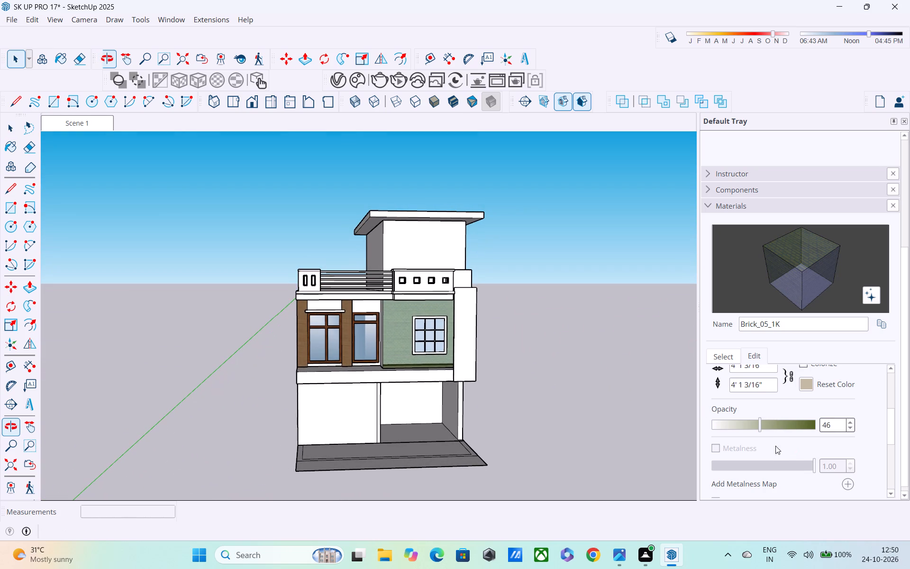
Set the opacity of the Brick_05_1K material to 95.
scroll(777, 437, "up", 3)
scroll(775, 428, "down", 2)
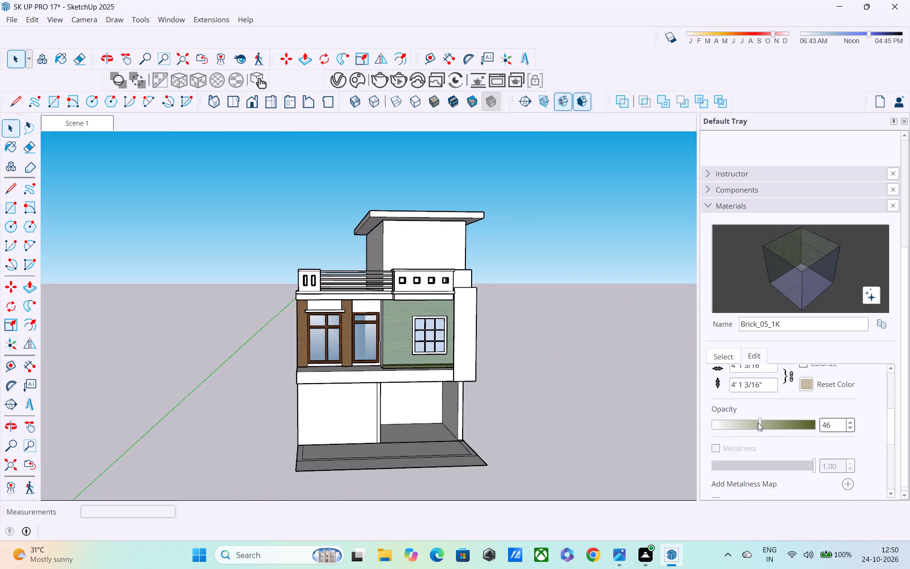
left_click_drag(758, 422, 797, 425)
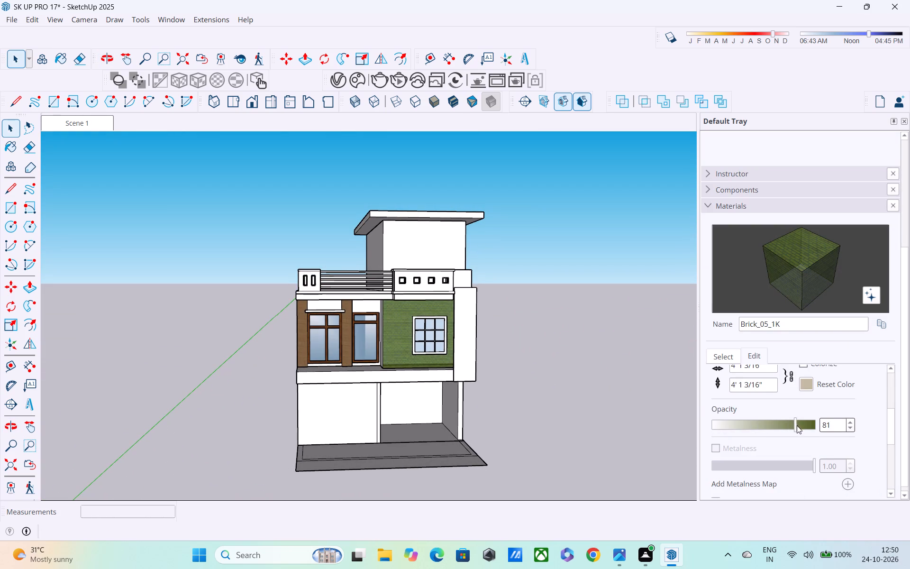
left_click_drag(797, 425, 810, 426)
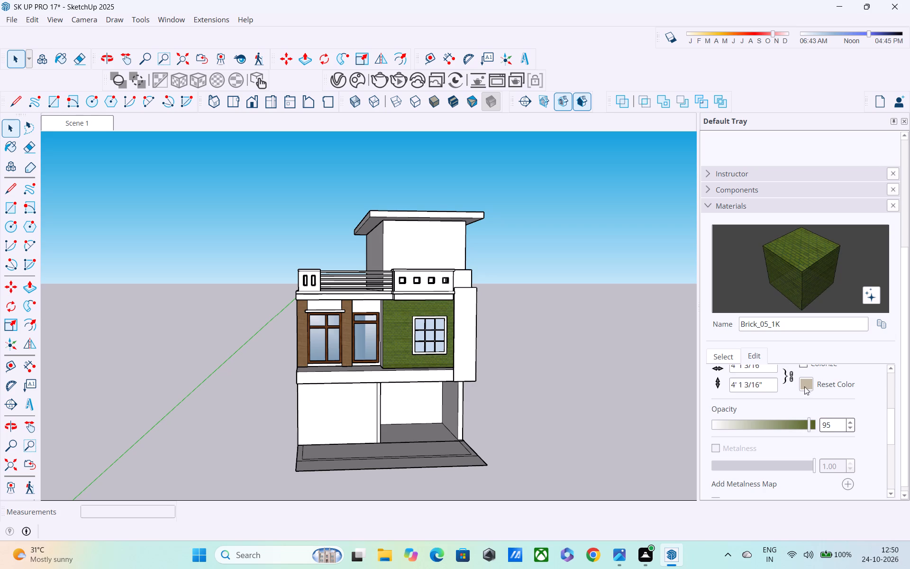
Darken the Brick_05_1K material further and shift its hue slightly from yellow-green towards a deep green.
scroll(804, 383, "up", 2)
scroll(799, 388, "down", 1)
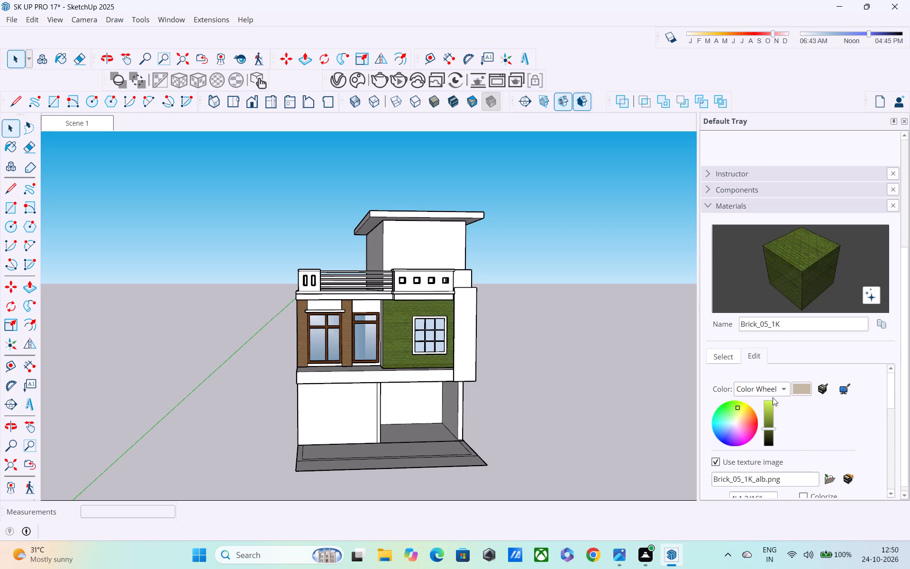
left_click_drag(771, 428, 771, 433)
scroll(593, 404, "up", 1)
scroll(384, 337, "up", 7)
middle_click_drag(375, 315, 363, 307)
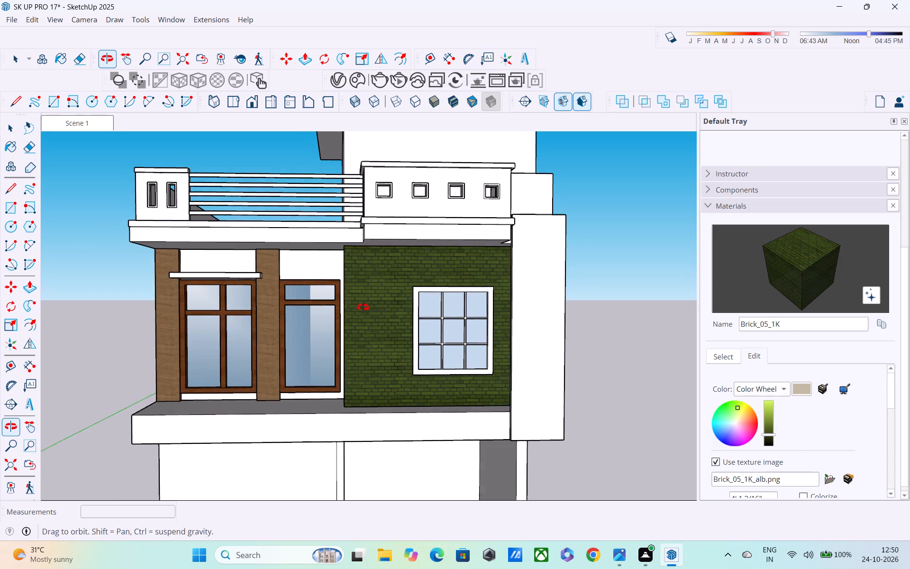
middle_click_drag(363, 307, 360, 305)
scroll(737, 397, "up", 3)
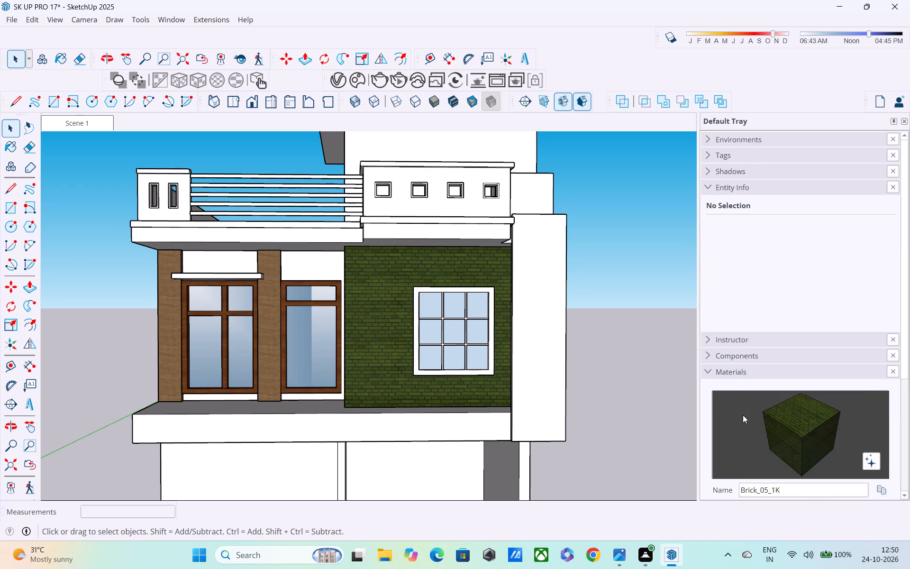
scroll(743, 415, "down", 1)
left_click(736, 409)
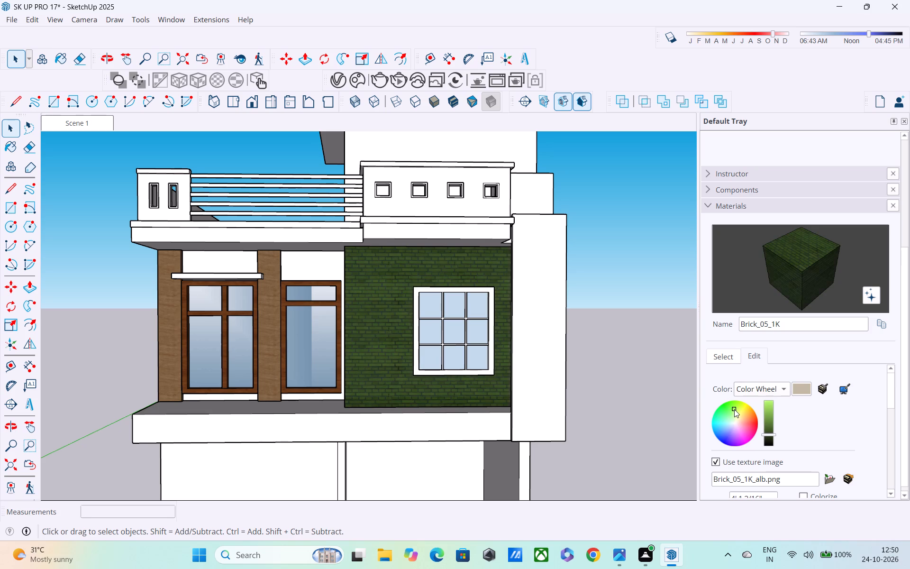
left_click(767, 438)
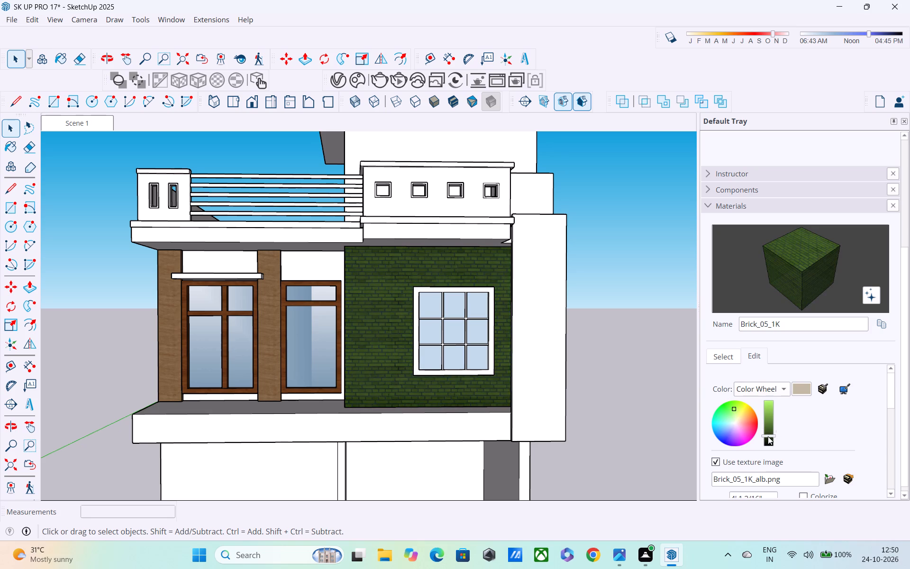
left_click(732, 411)
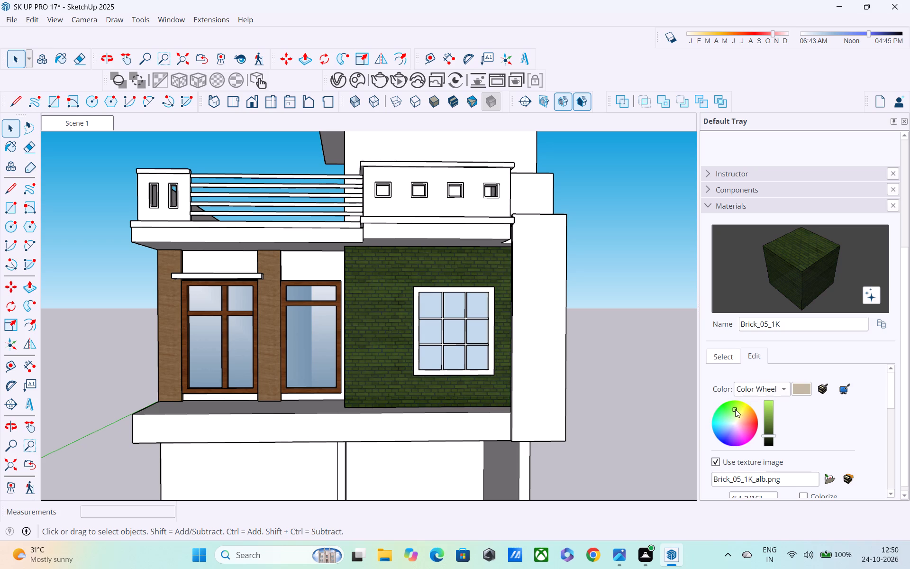
key("space")
key("space")
left_click(648, 265)
Examine the dark green brick wall together with the whole front facade and the overhanging roof slab.
middle_click_drag(670, 297, 611, 370)
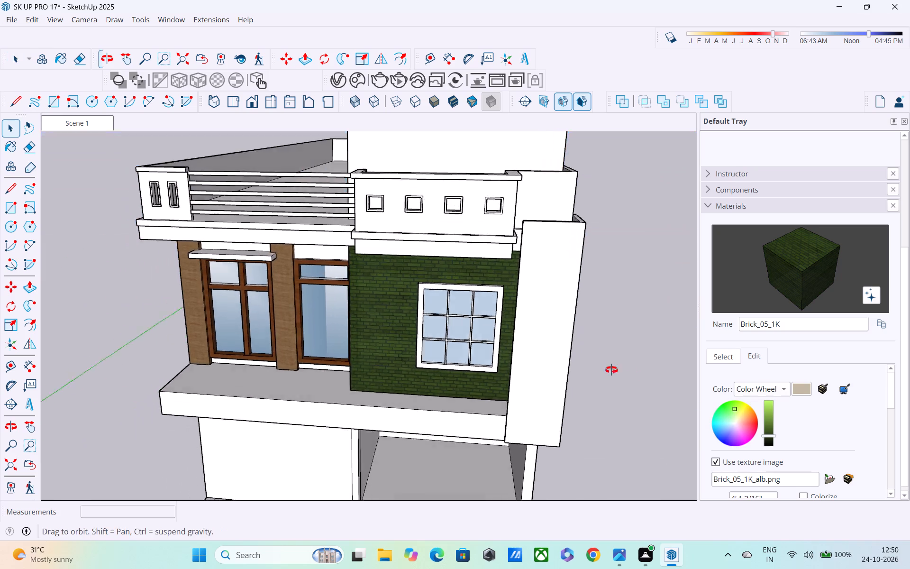
middle_click_drag(611, 370, 598, 358)
scroll(608, 326, "down", 4)
middle_click_drag(609, 360, 618, 248)
scroll(548, 365, "down", 1)
middle_click_drag(548, 365, 565, 397)
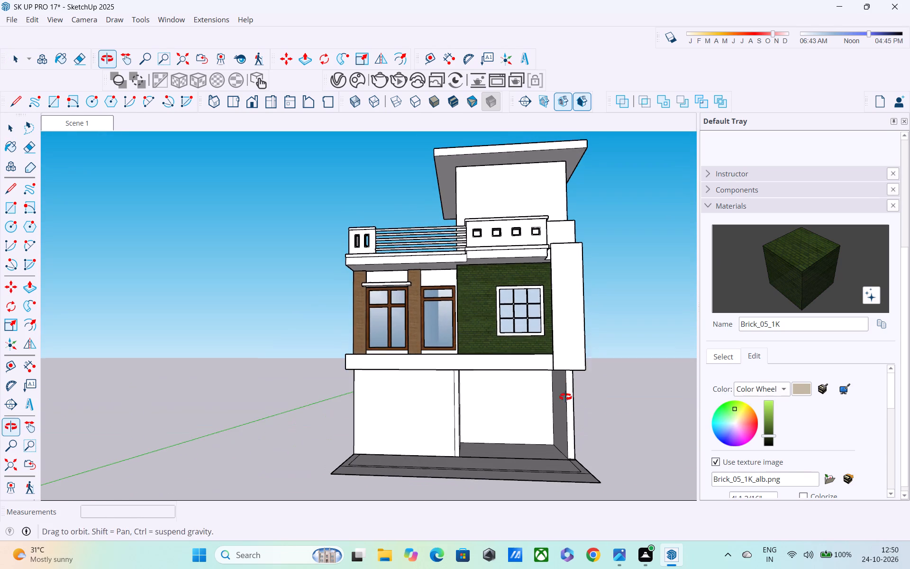
middle_click_drag(565, 397, 566, 397)
middle_click_drag(569, 397, 540, 491, "shift")
middle_click_drag(555, 227, 554, 277)
Open the rooftop group for editing and place a horizontal guide 2' below the top edge of the room's front wall.
scroll(523, 319, "up", 2)
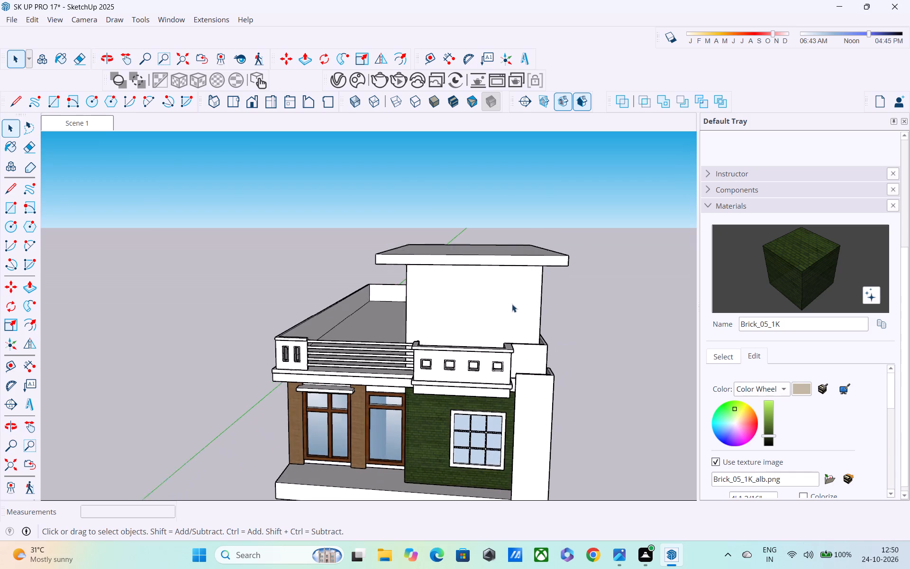
scroll(512, 304, "up", 2)
key("t")
scroll(488, 320, "up", 3)
key("space")
double_click(487, 333)
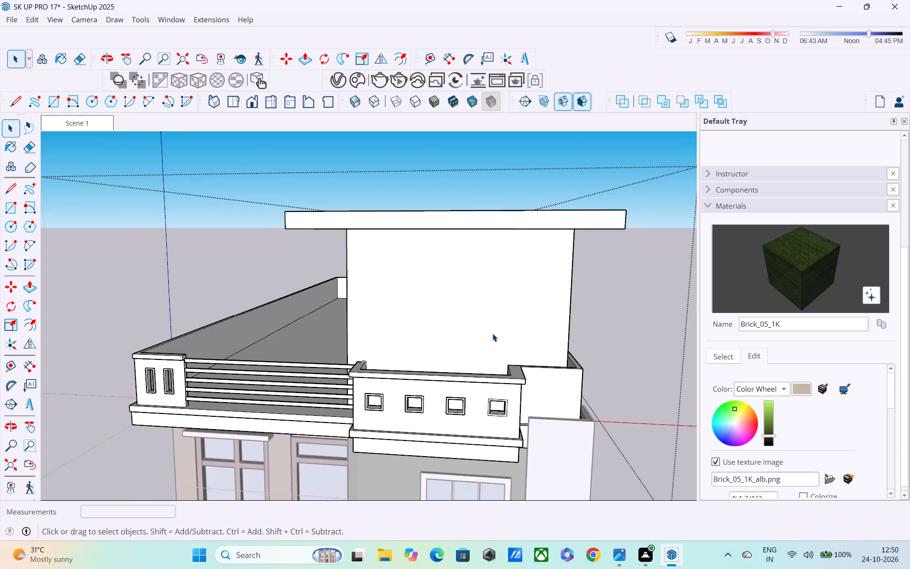
scroll(502, 329, "up", 1)
middle_click_drag(502, 329, 481, 313)
key("t")
middle_click_drag(480, 317, 447, 385)
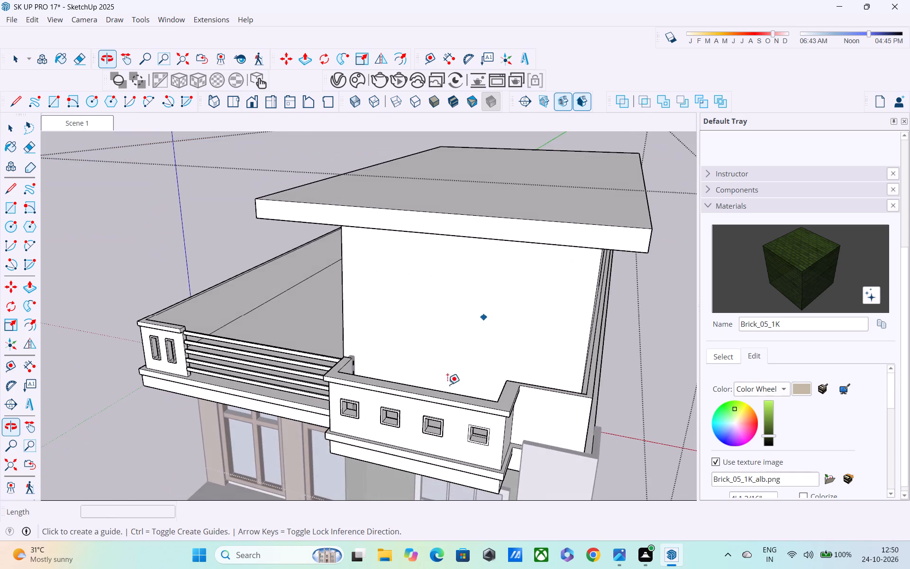
scroll(492, 373, "up", 4)
middle_click_drag(486, 385, 404, 376)
middle_click_drag(641, 379, 583, 361)
middle_click_drag(578, 387, 582, 419)
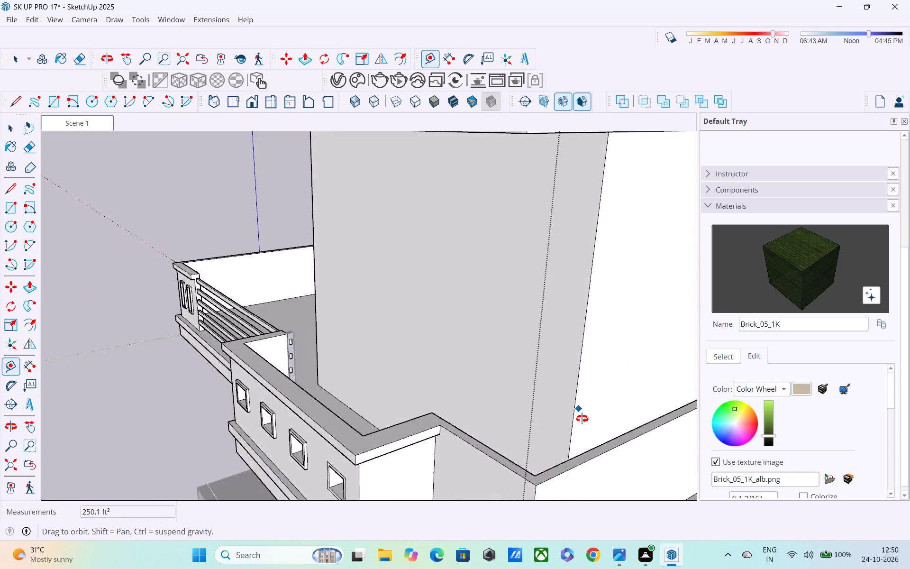
middle_click_drag(582, 419, 631, 438)
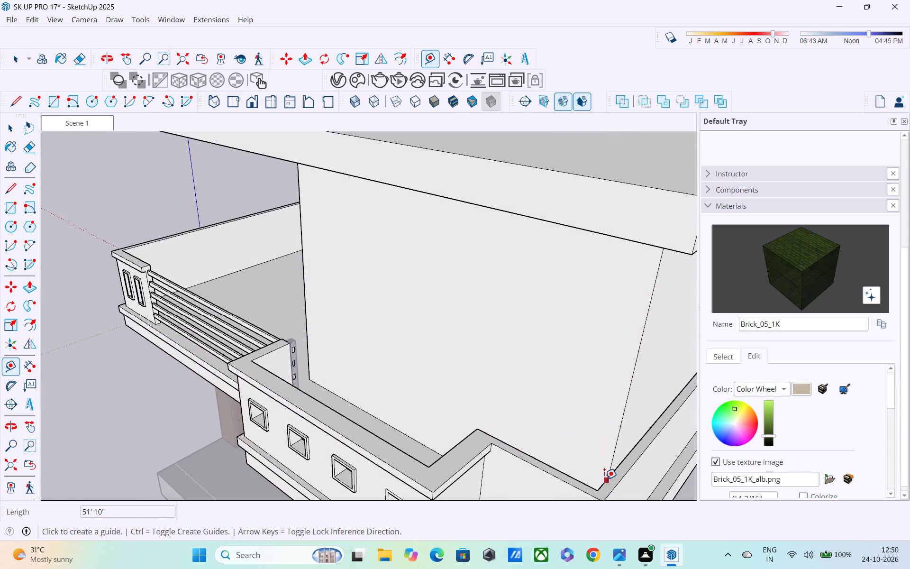
middle_click_drag(609, 451, 664, 362)
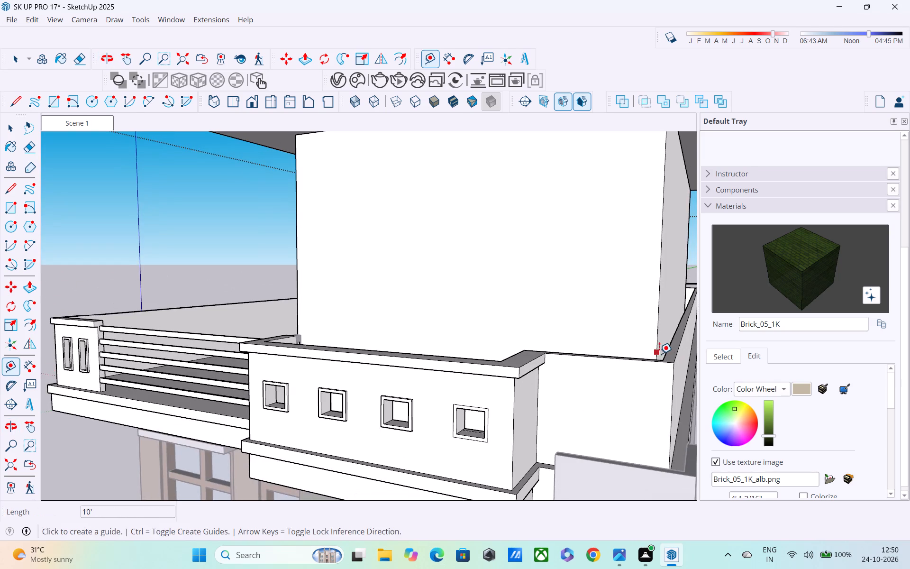
middle_click_drag(659, 353, 657, 506)
middle_click_drag(601, 221, 576, 137)
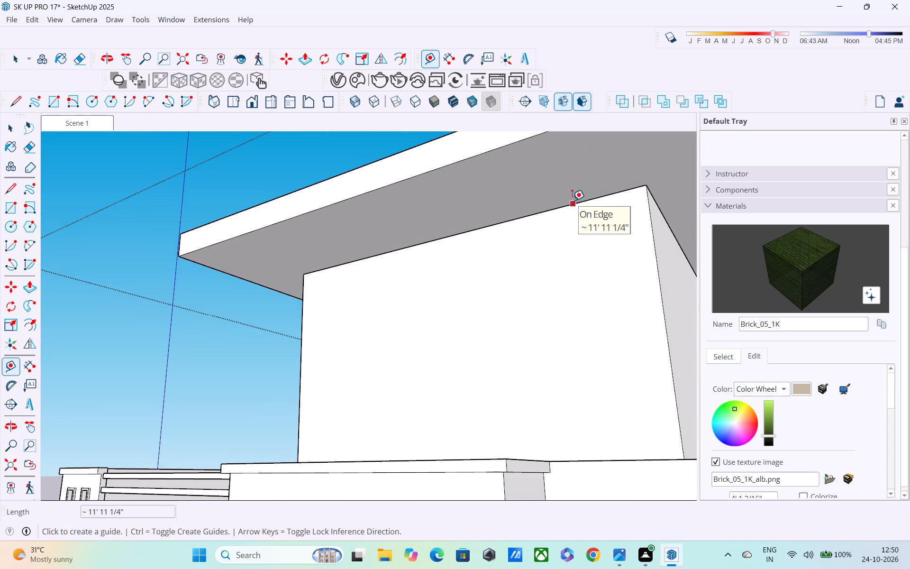
left_click(572, 201)
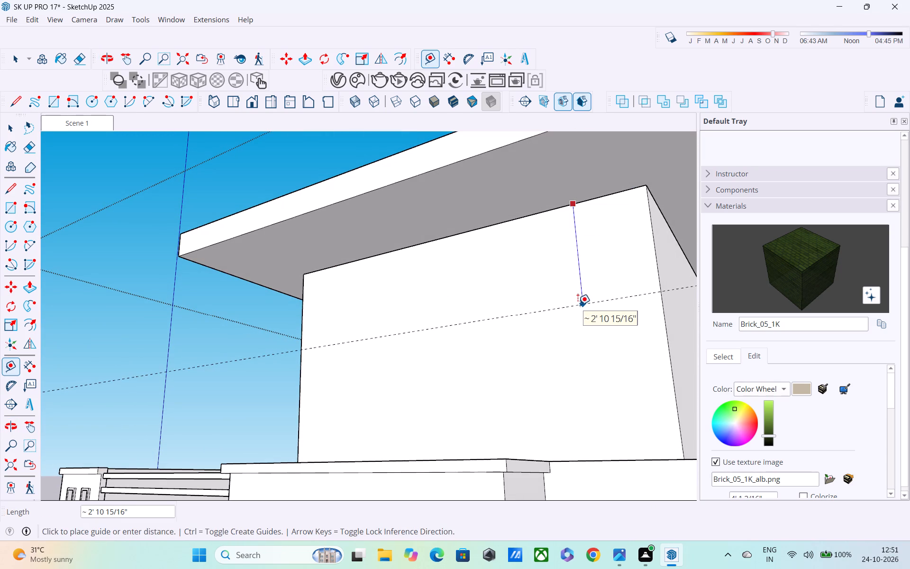
type("3'")
key("Return")
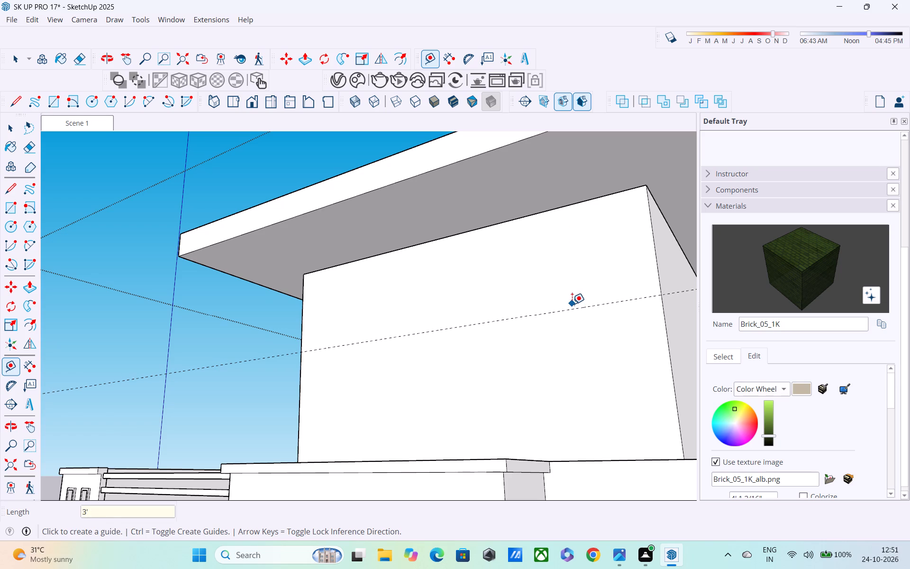
type("2'")
key("Return")
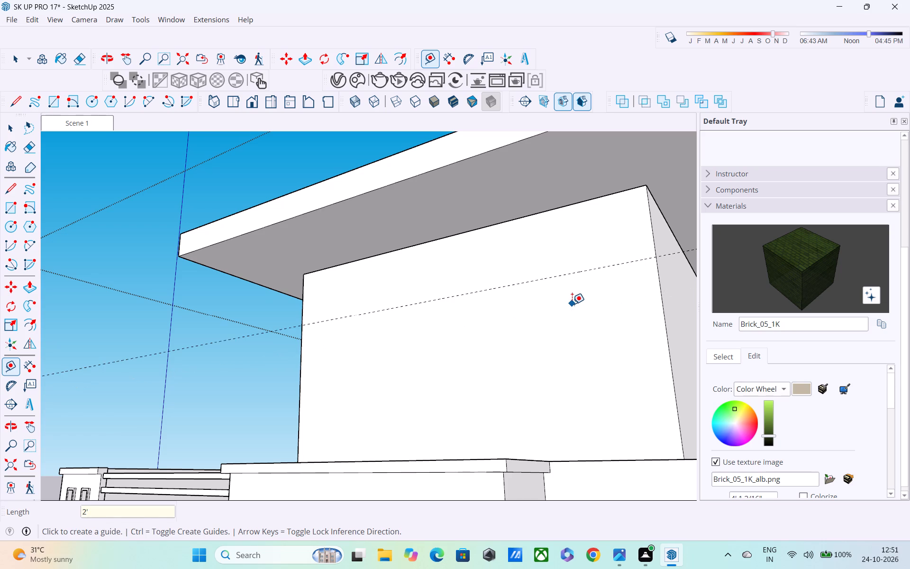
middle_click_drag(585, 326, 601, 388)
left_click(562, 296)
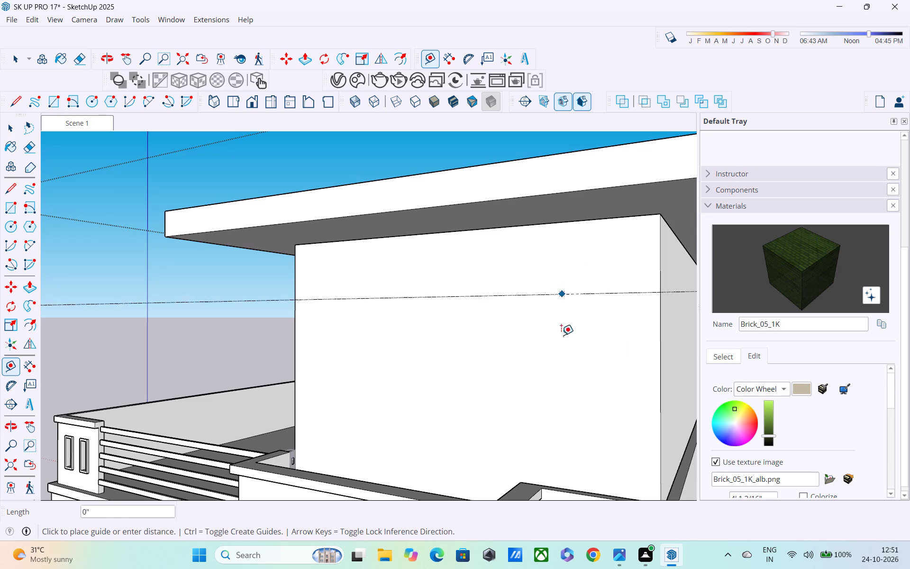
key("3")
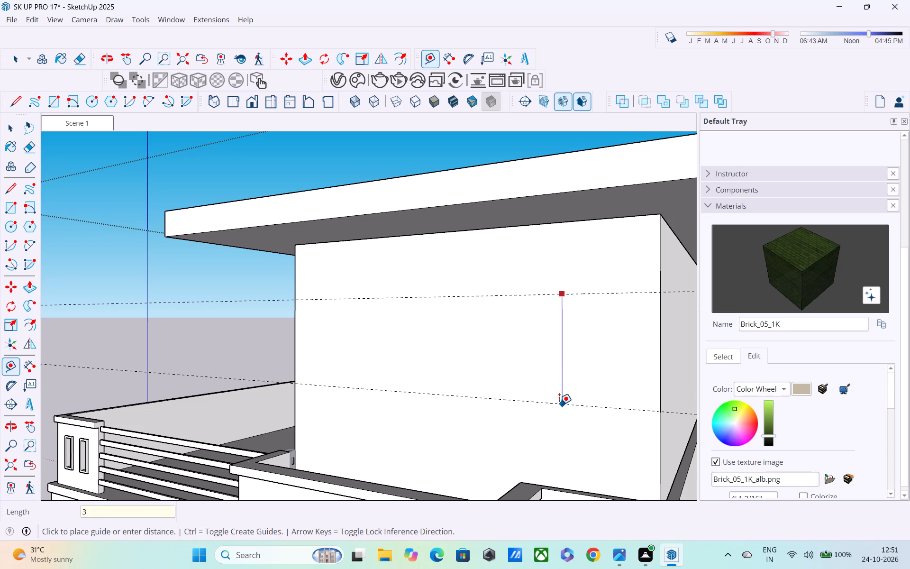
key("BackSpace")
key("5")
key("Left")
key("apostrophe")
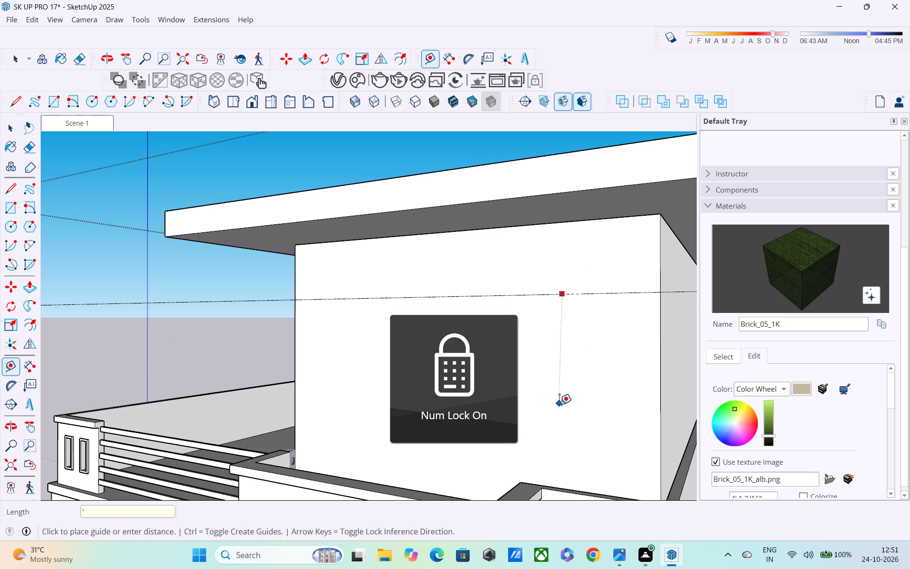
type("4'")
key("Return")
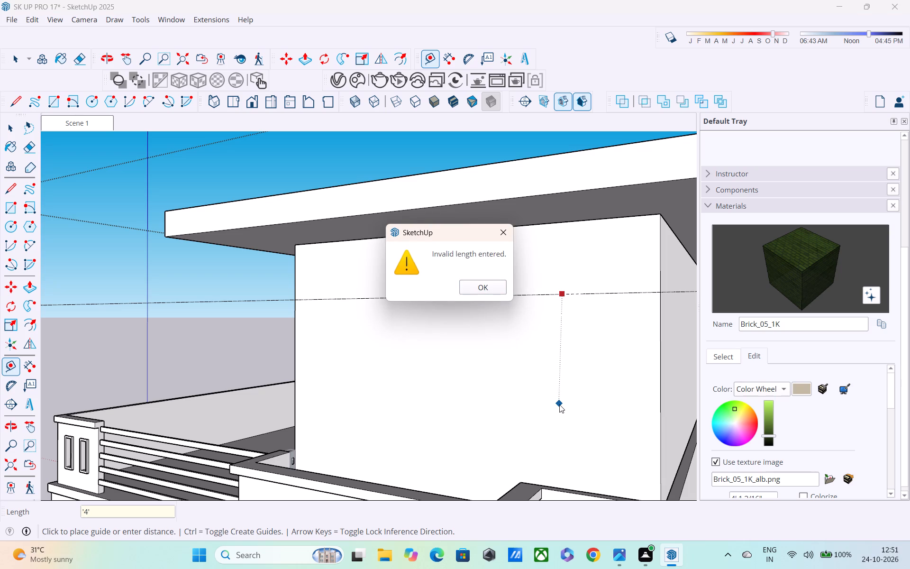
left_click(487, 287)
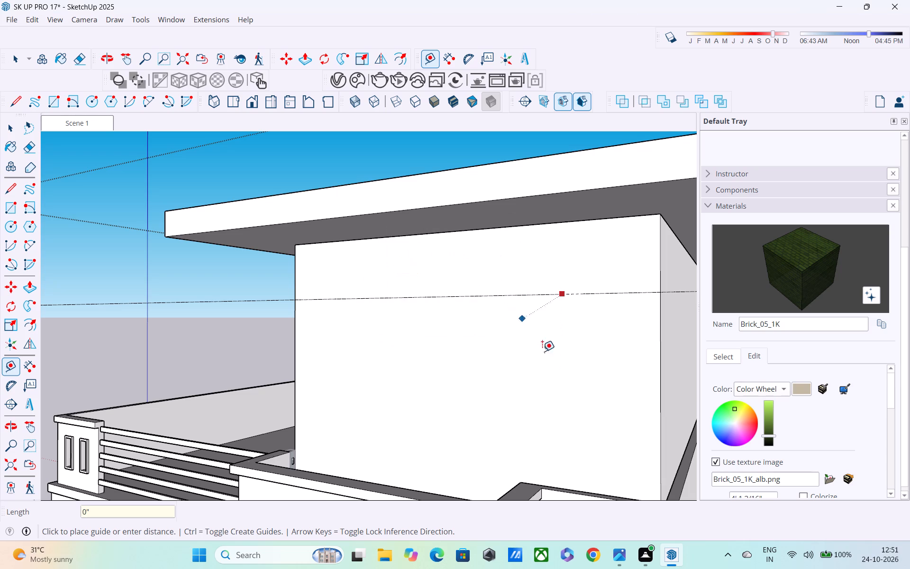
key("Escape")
Place a second horizontal guide 4' below the first one on the rooftop room's front wall.
left_click(529, 294)
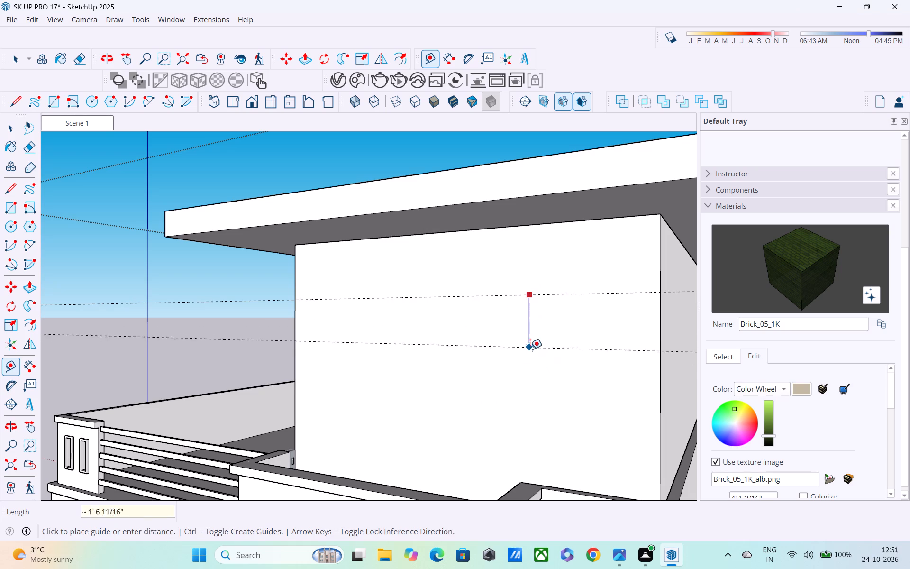
type("4'")
key("Return")
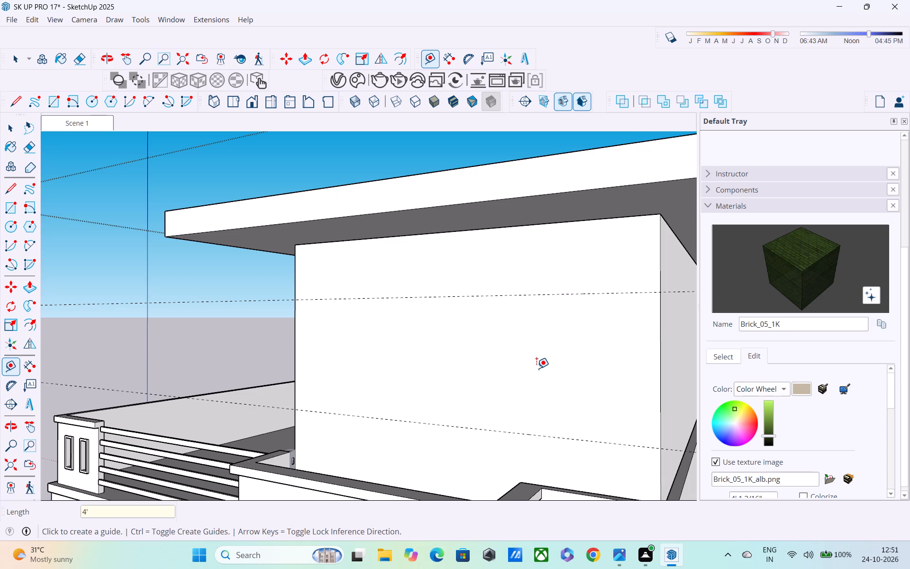
Place a vertical guide 2' in from the right edge of the rooftop room's front wall.
middle_click_drag(493, 341, 634, 311)
scroll(636, 311, "down", 4)
middle_click_drag(626, 351, 551, 418)
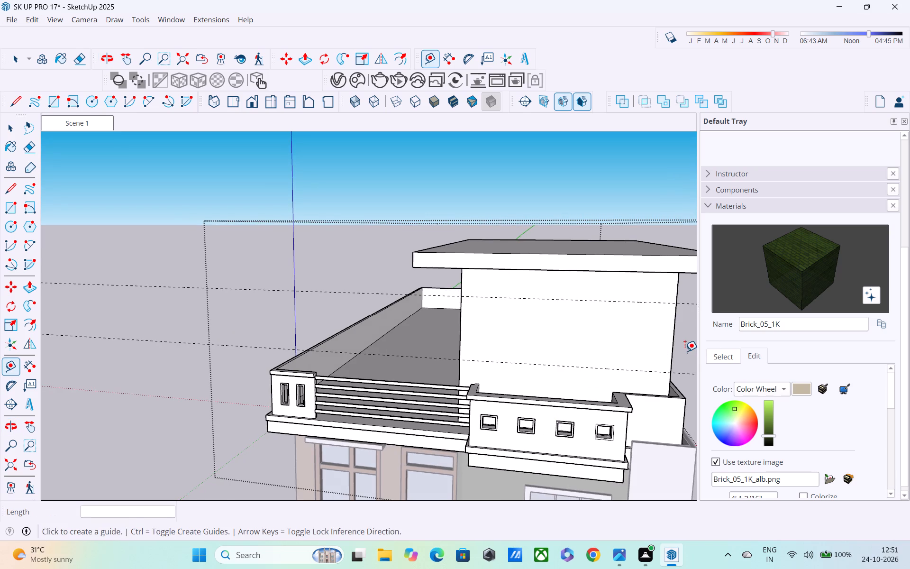
middle_click_drag(685, 351, 584, 340)
left_click(582, 316)
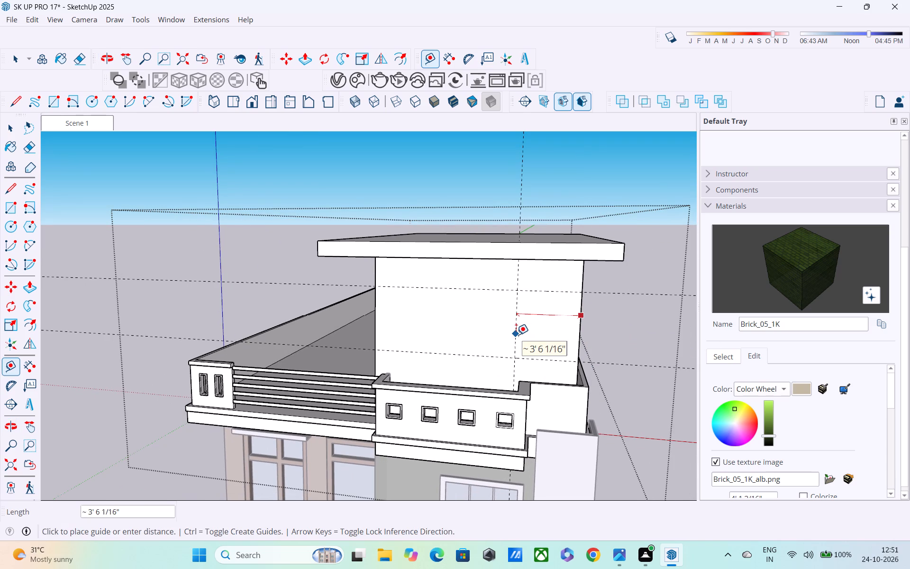
type("2'")
key("Return")
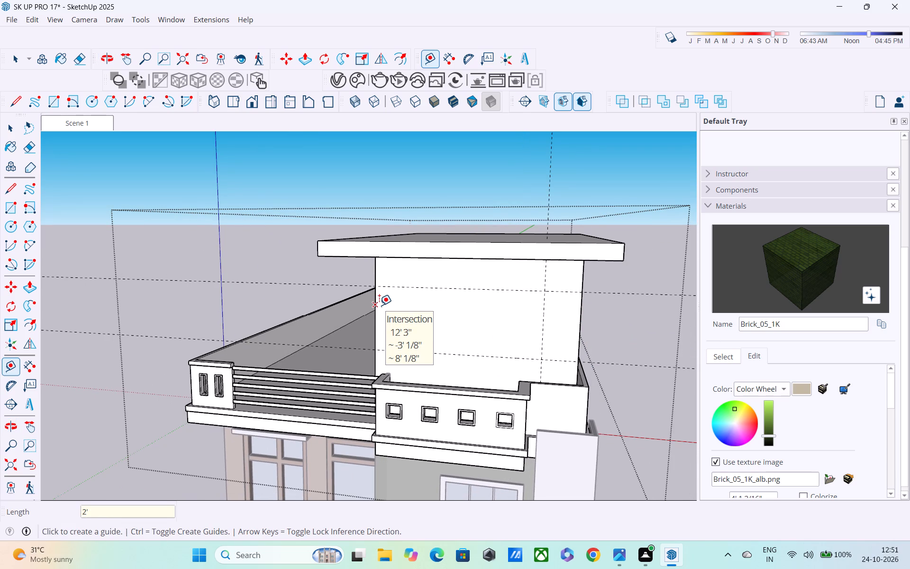
Place a vertical guide 3' in from the left edge of the rooftop room's front wall.
left_click(379, 305)
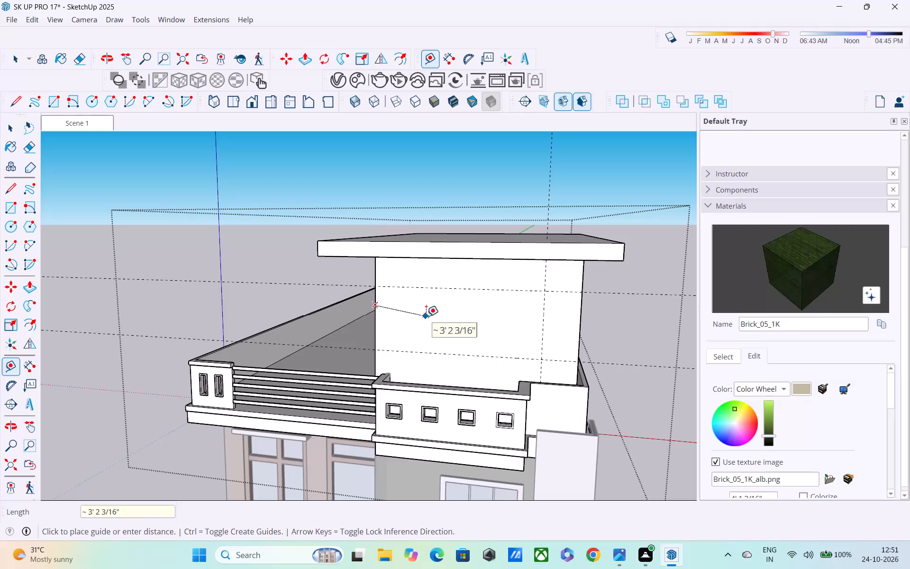
key("Escape")
left_click(379, 305)
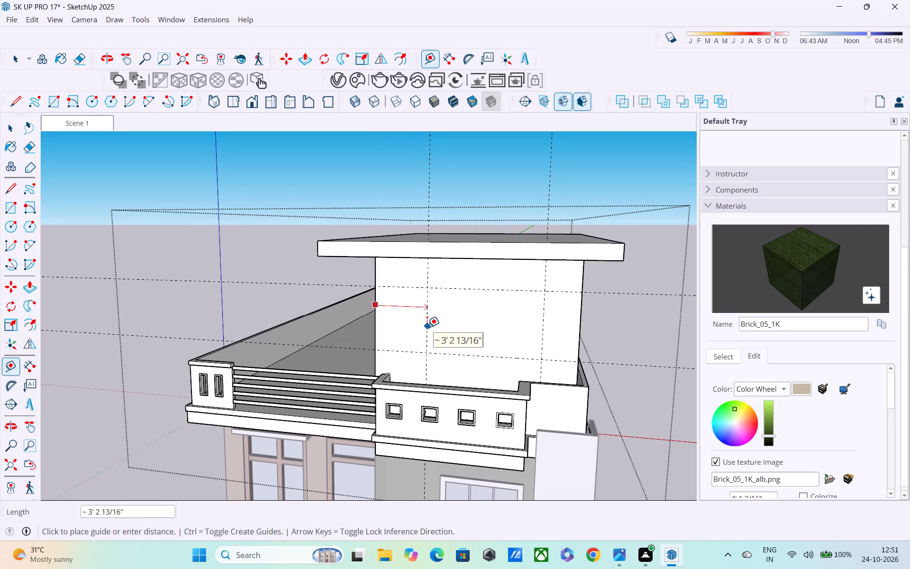
type("3'")
key("Return")
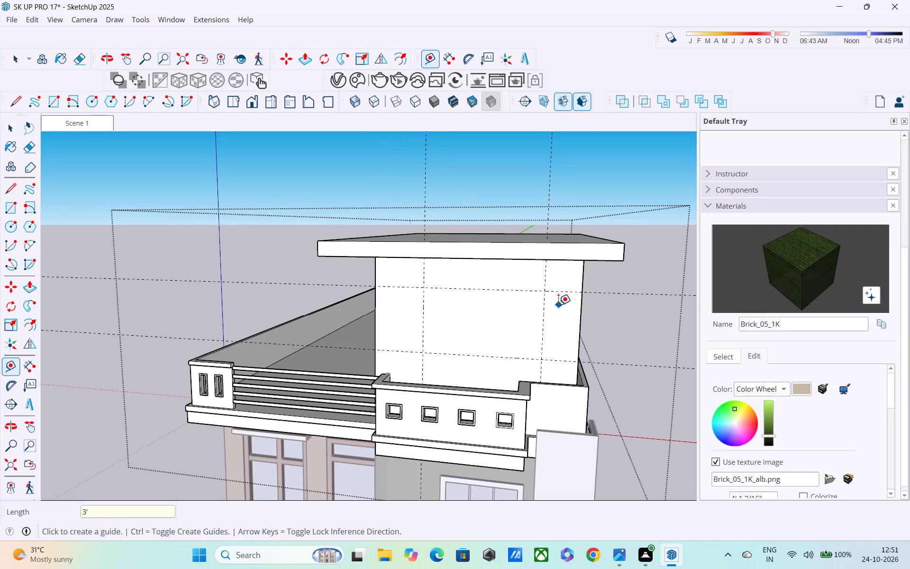
Place another vertical guide 2' further inward from the guide near the wall's right edge.
left_click(545, 311)
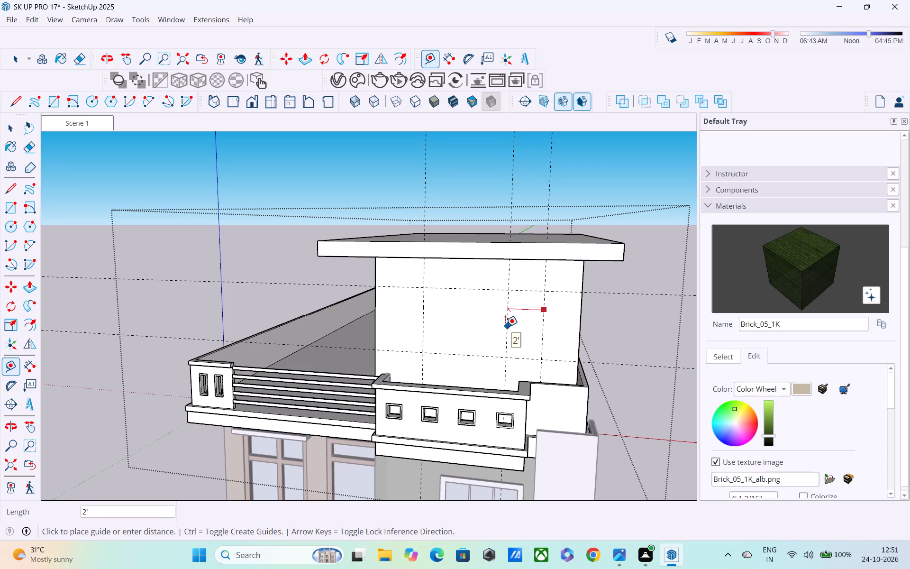
left_click(505, 327)
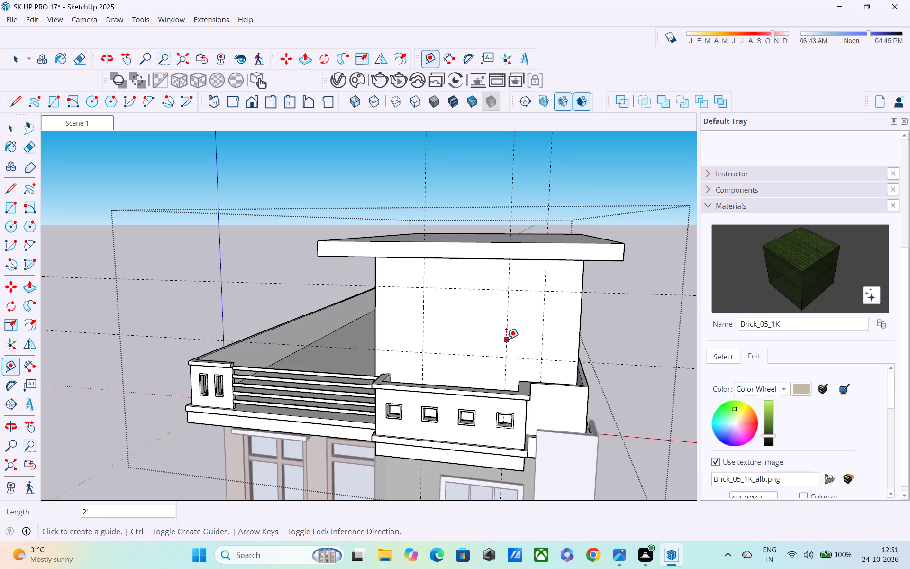
Draw a rectangle about 4' 11" by 4' between the guides on the rooftop room's front wall.
key("r")
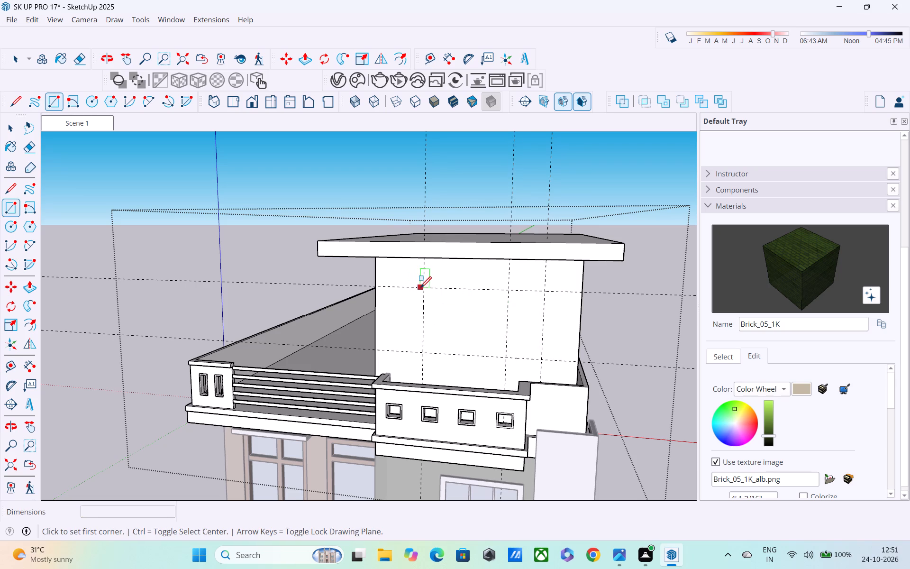
left_click(424, 289)
left_click(505, 359)
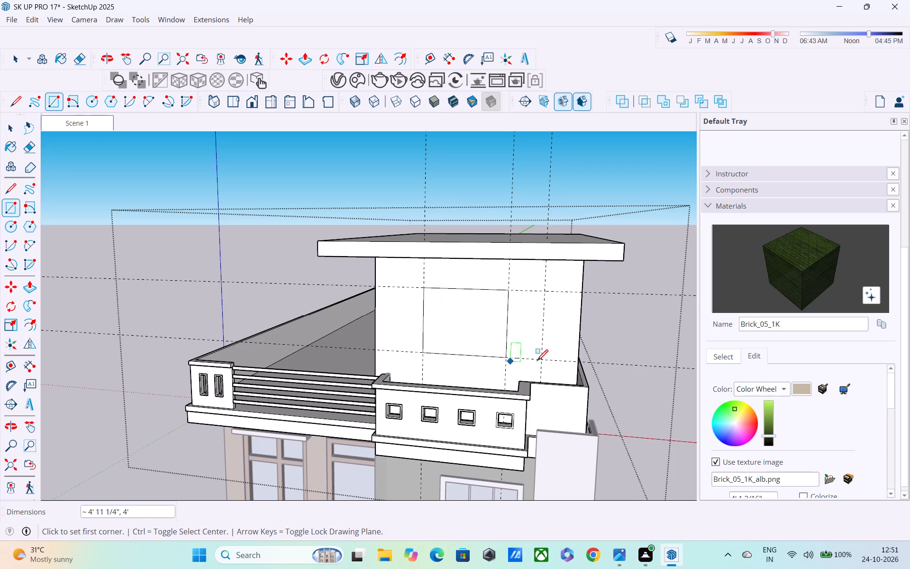
key("space")
Delete the two horizontal and three vertical guides around the rooftop room's front wall.
middle_click_drag(564, 365, 587, 289)
scroll(583, 296, "down", 7)
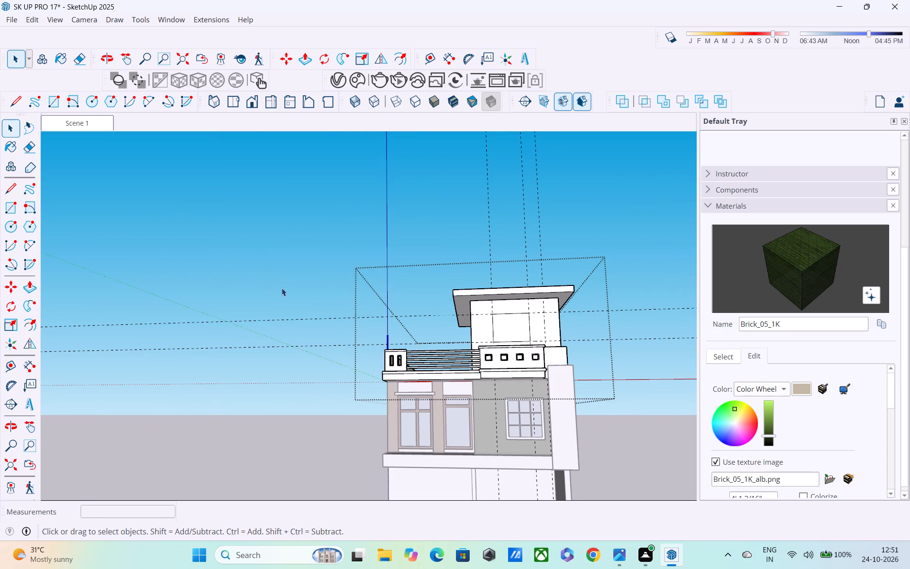
left_click_drag(283, 289, 212, 458)
key("Delete")
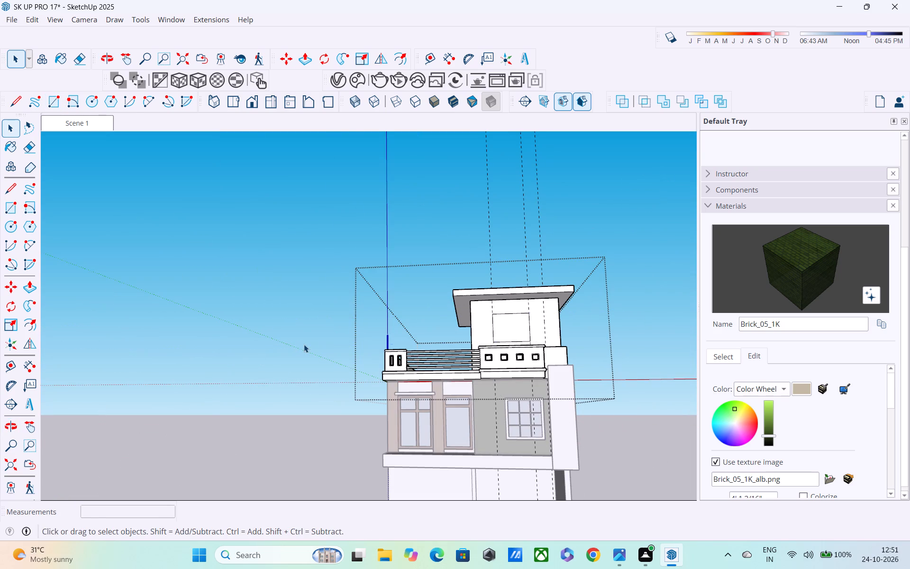
left_click_drag(581, 176, 410, 242)
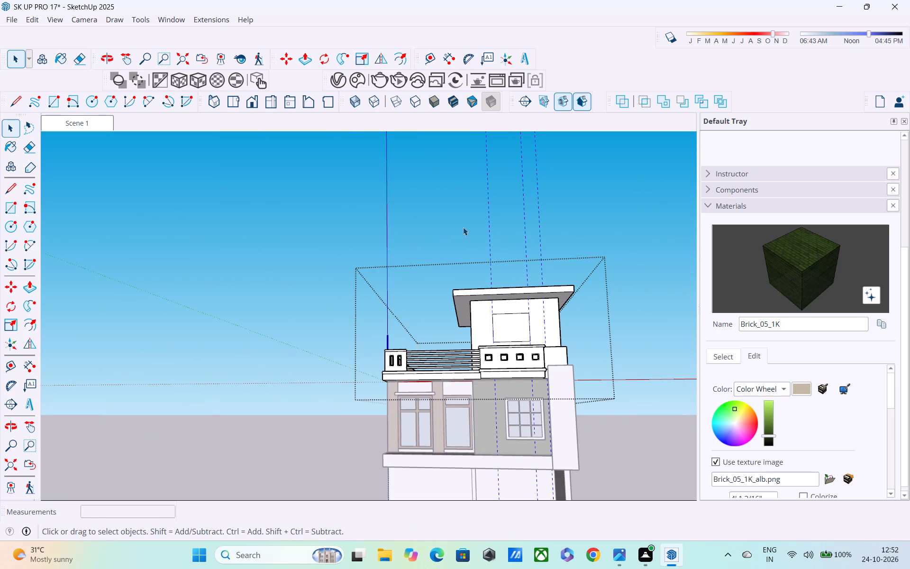
key("Delete")
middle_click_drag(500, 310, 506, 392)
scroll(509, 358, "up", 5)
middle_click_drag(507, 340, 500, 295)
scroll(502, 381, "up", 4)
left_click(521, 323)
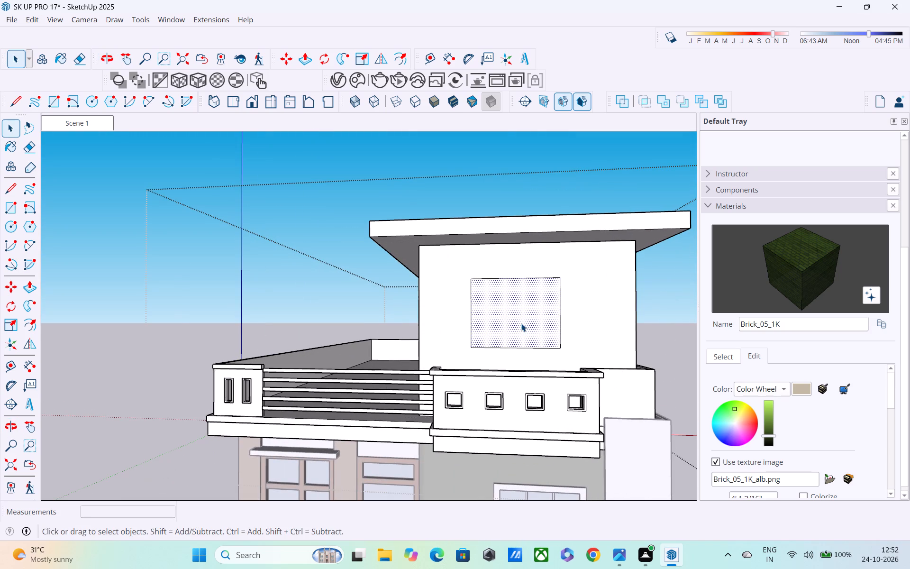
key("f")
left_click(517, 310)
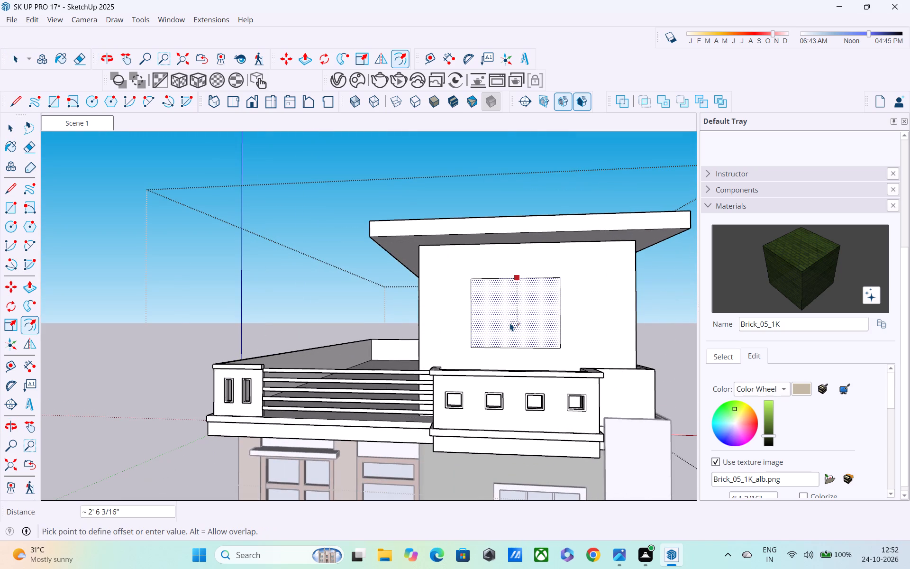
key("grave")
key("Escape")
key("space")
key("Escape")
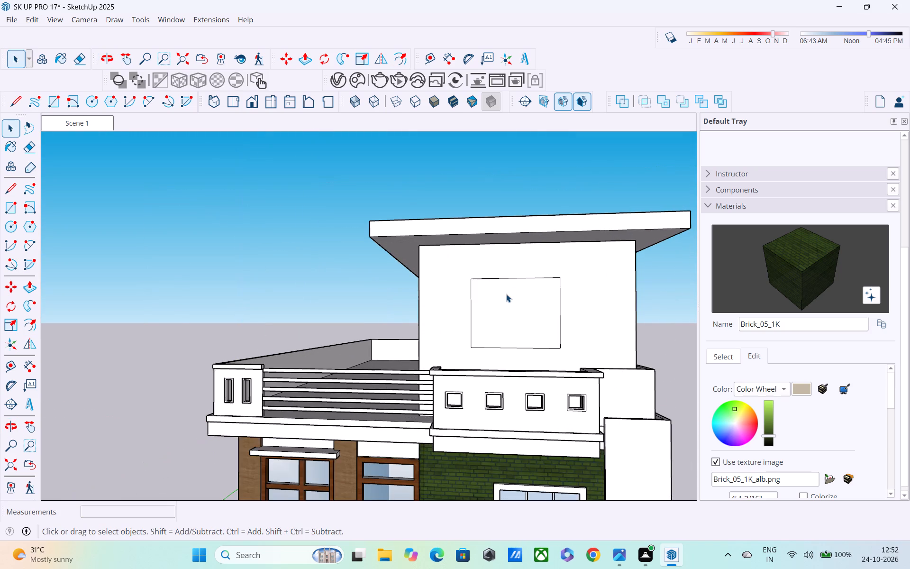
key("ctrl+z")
Offset the window rectangle on the rooftop room's front wall inward by 4".
double_click(495, 298)
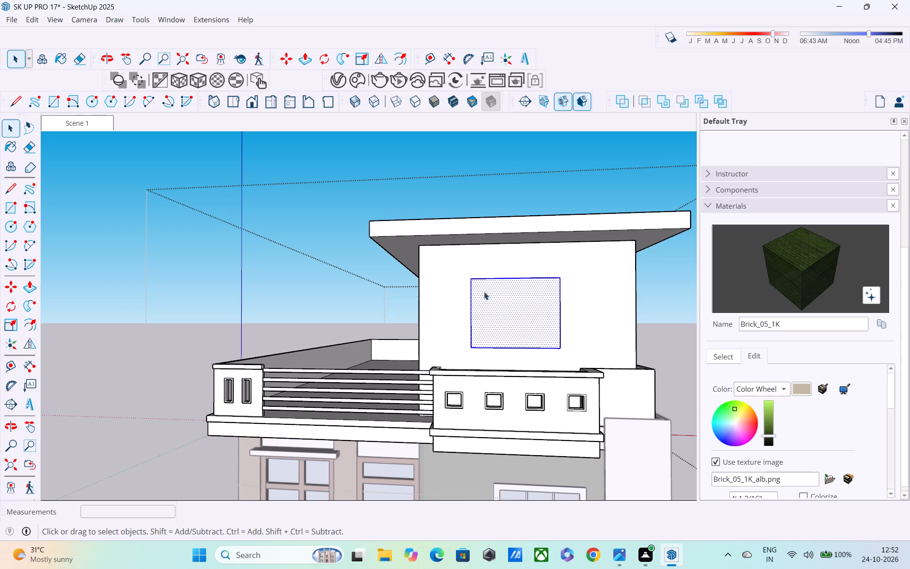
double_click(446, 285)
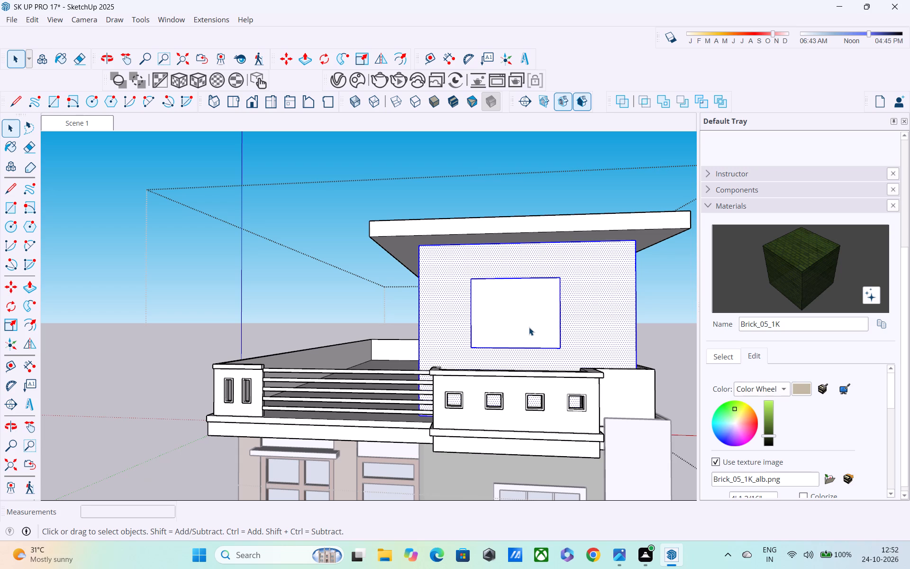
left_click(529, 327)
key("f")
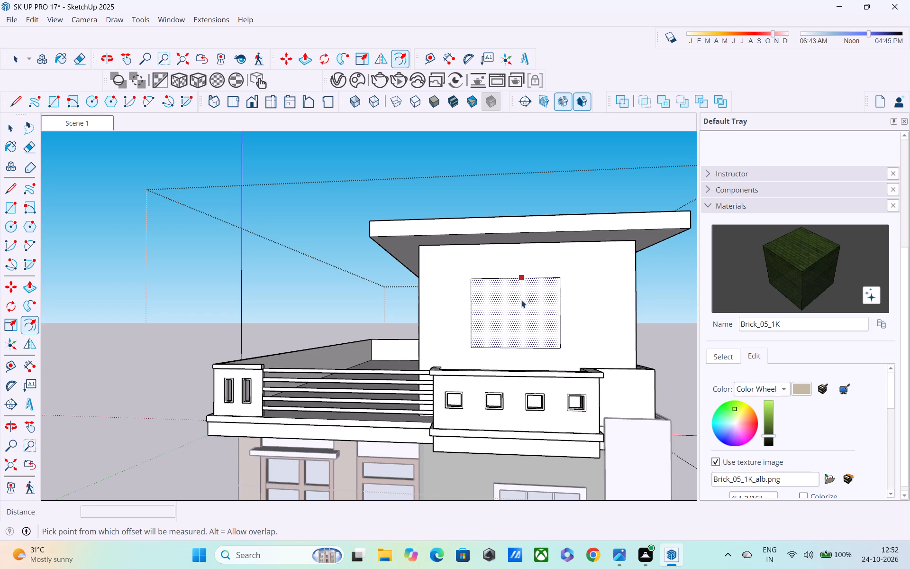
left_click(522, 299)
type("3\"")
key("Return")
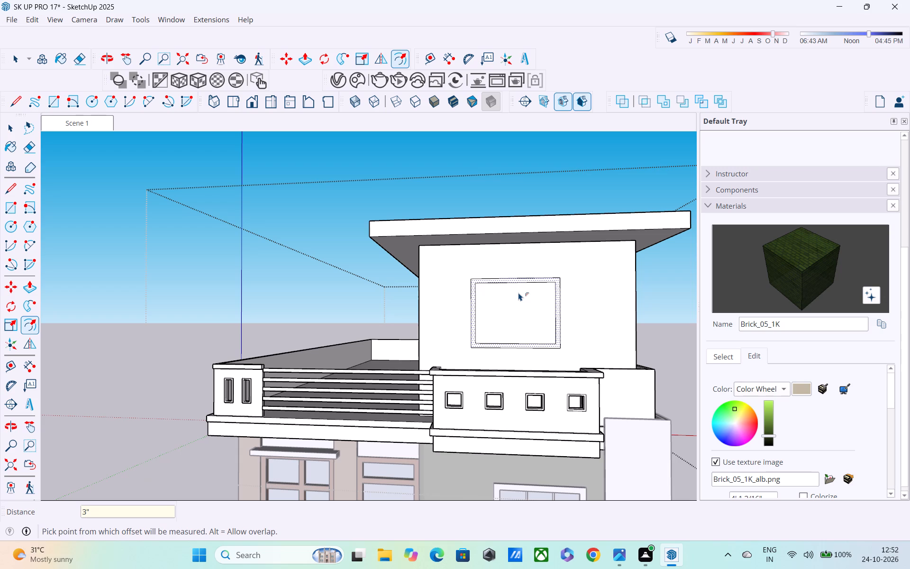
type("4\"")
key("Return")
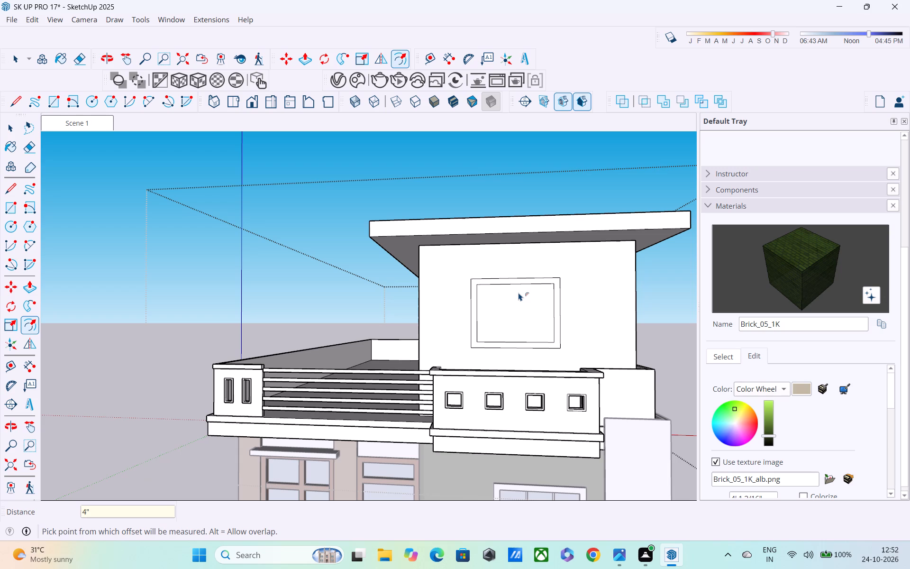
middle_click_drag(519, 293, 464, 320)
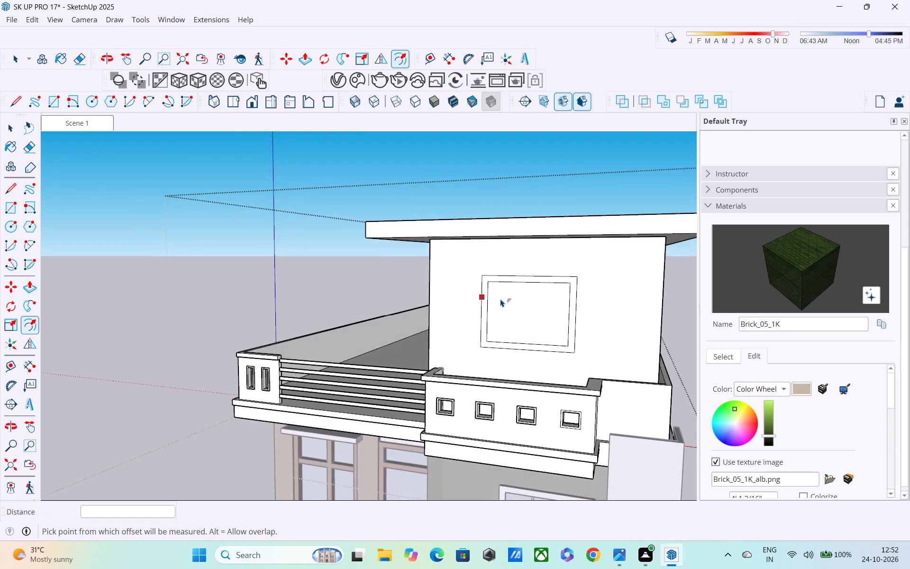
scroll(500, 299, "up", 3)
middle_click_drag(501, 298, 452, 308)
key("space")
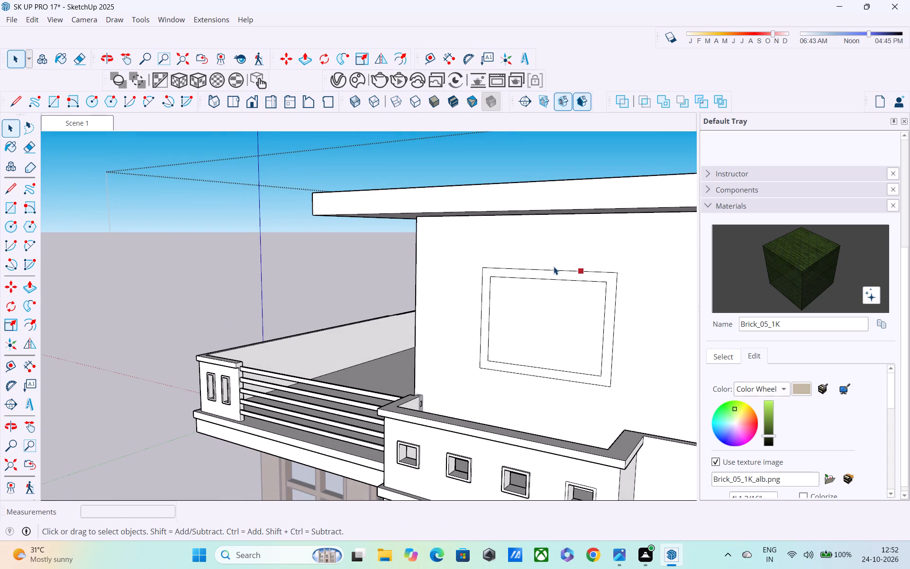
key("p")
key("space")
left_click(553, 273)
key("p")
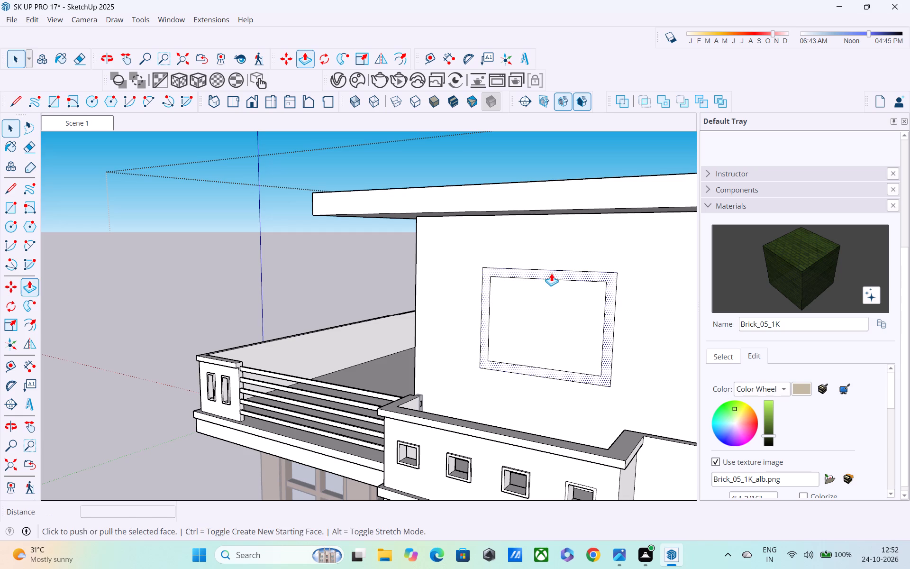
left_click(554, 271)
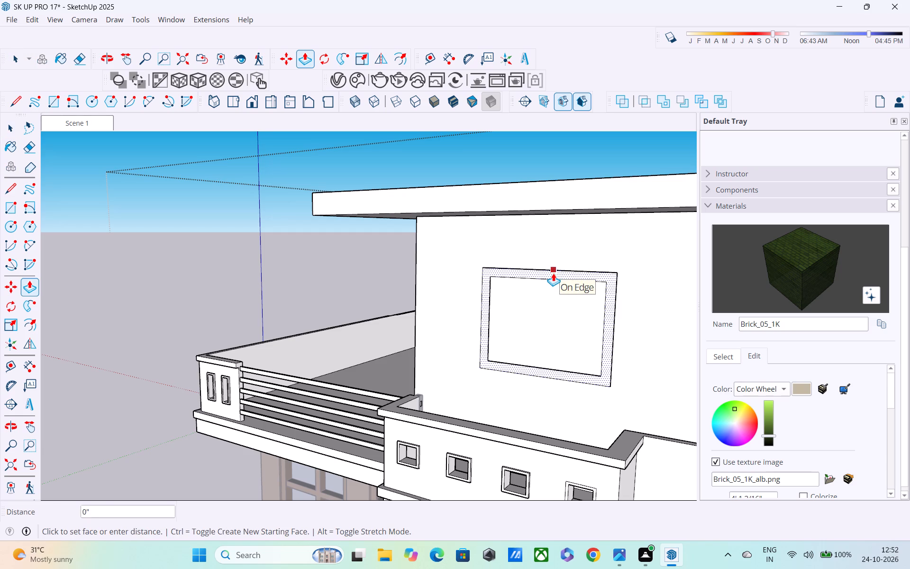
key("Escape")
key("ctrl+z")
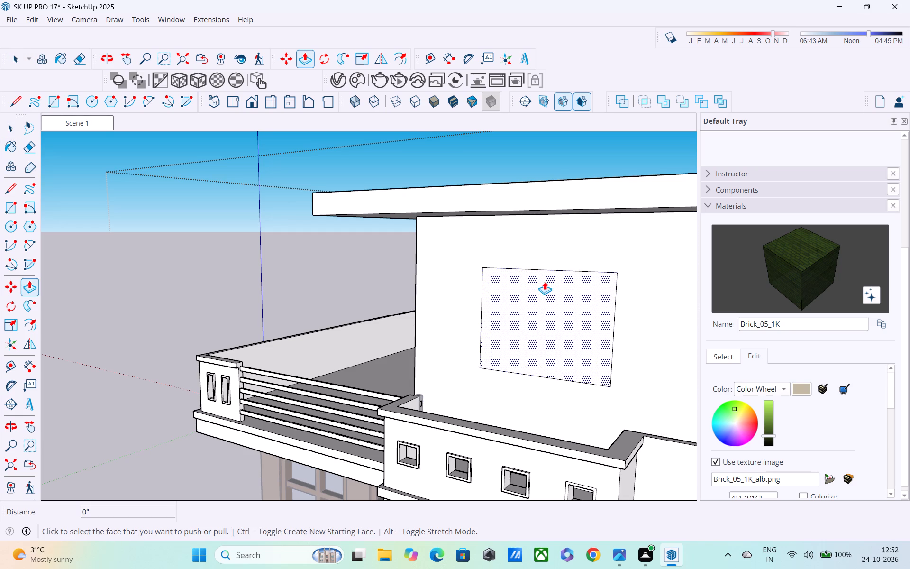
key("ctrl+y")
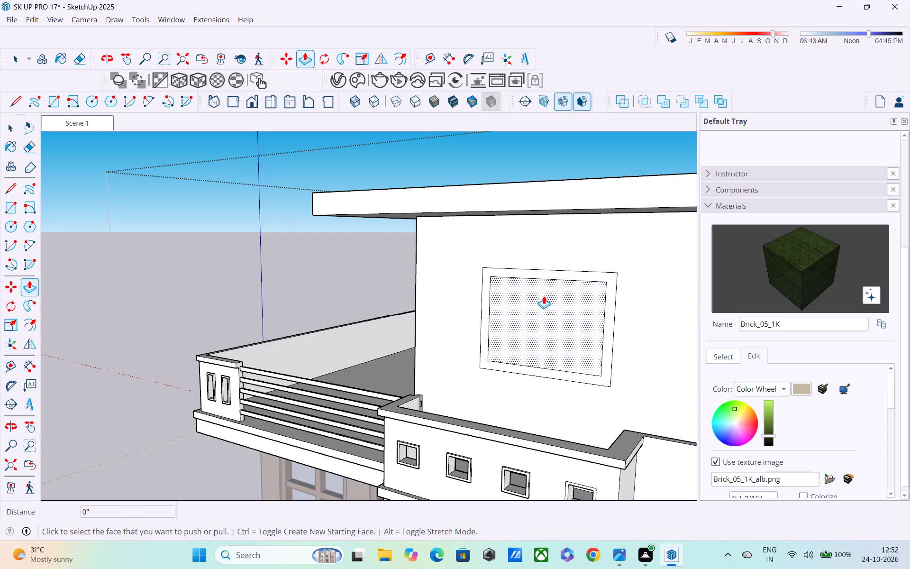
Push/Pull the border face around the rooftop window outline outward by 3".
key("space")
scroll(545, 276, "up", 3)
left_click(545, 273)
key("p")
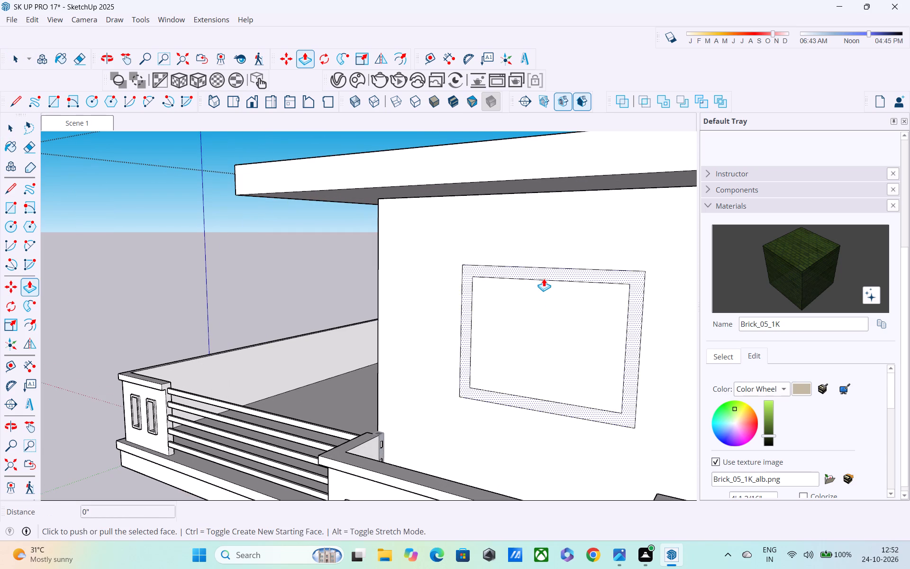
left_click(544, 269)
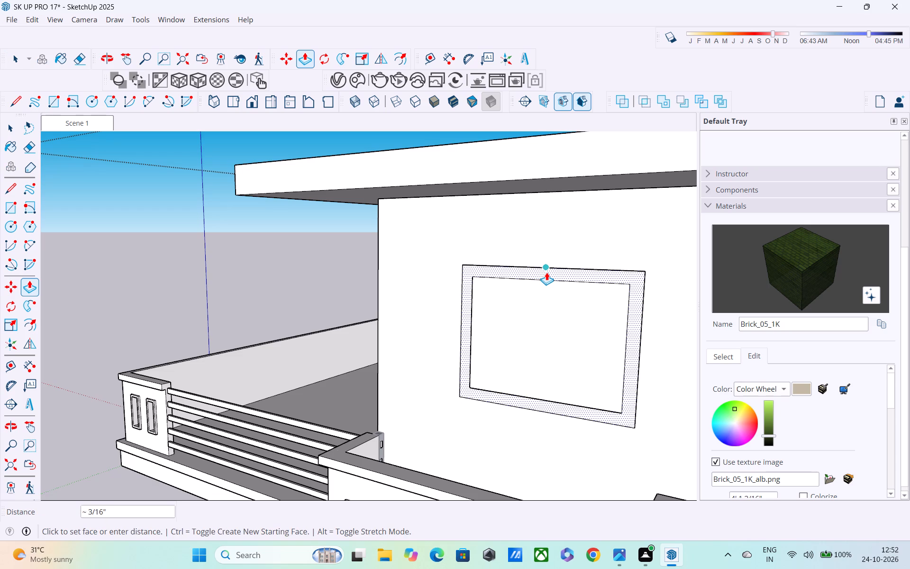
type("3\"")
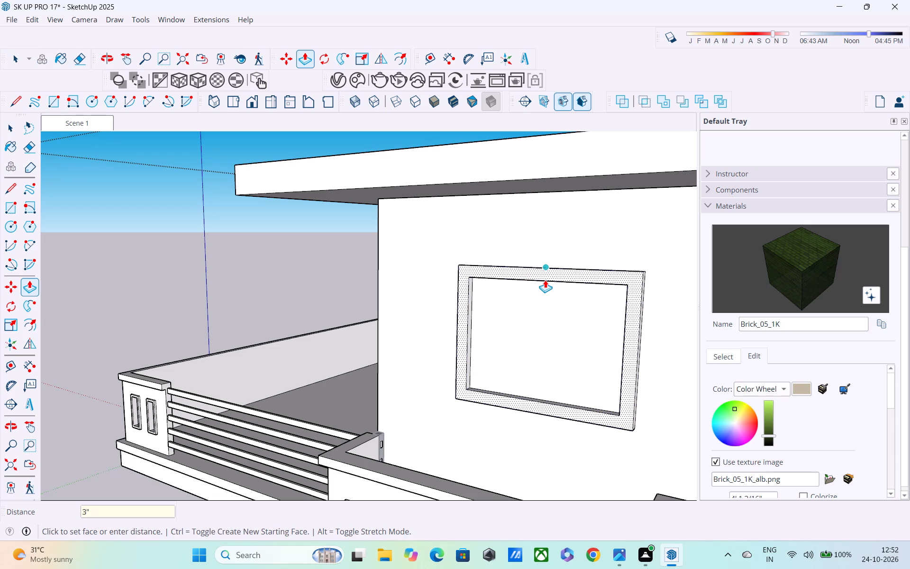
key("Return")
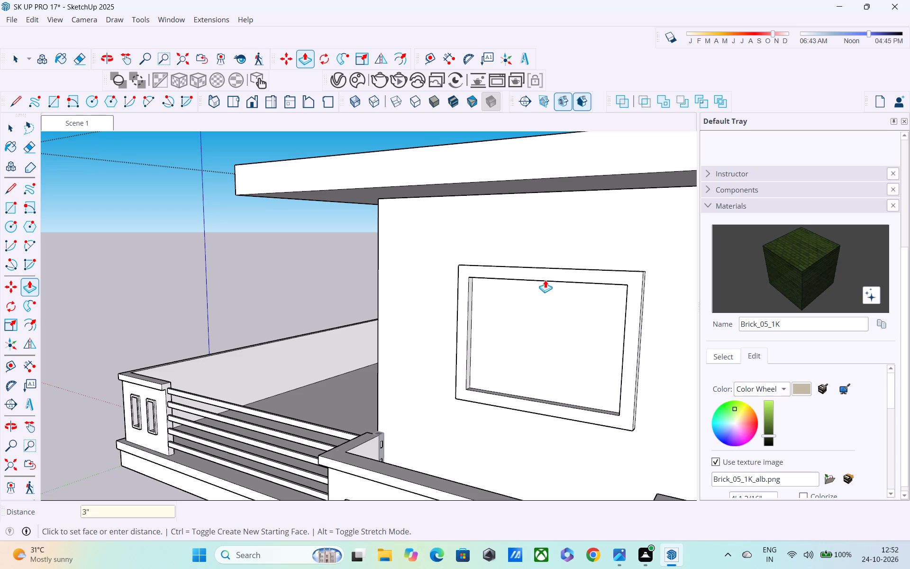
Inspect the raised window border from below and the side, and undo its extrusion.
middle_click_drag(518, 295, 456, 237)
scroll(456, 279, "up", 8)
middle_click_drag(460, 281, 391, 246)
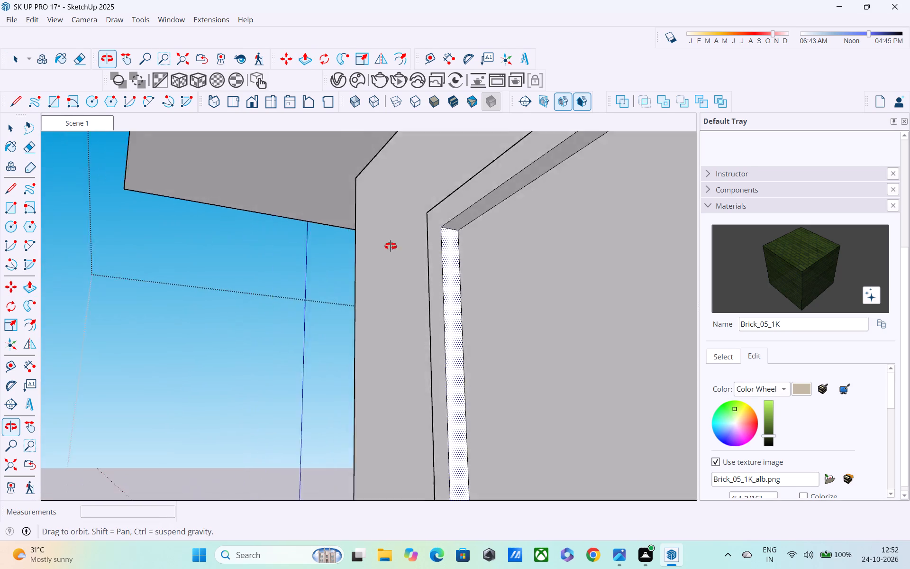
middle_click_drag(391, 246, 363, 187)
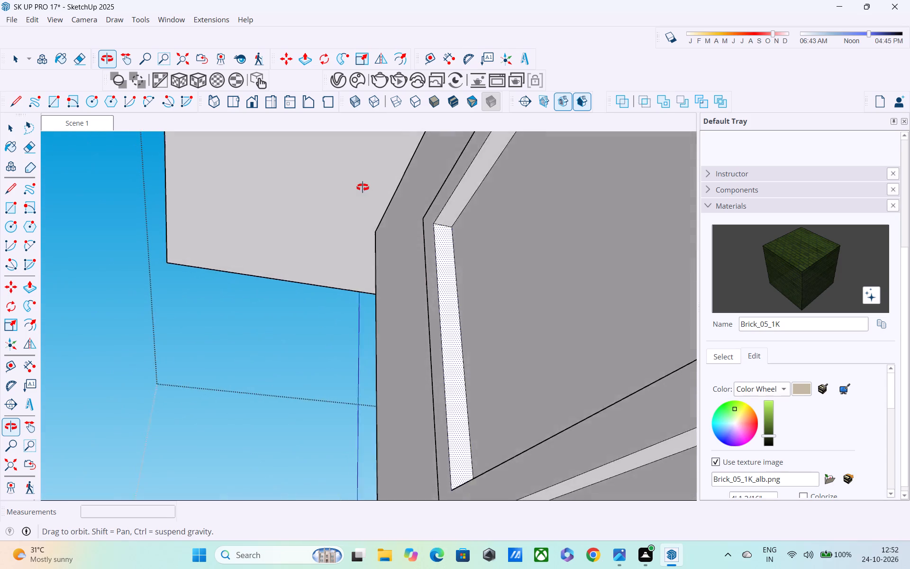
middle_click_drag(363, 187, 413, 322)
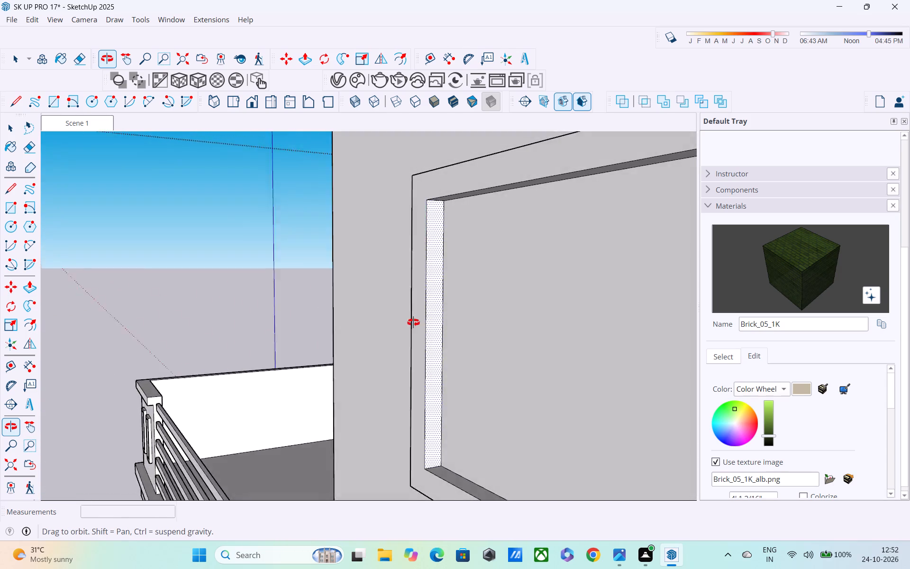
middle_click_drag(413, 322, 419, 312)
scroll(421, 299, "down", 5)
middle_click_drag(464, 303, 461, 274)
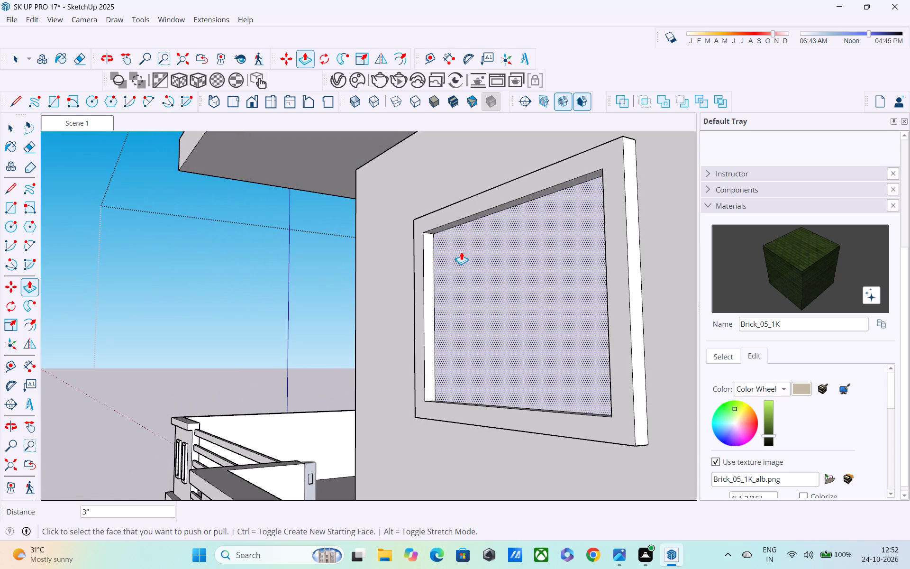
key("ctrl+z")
Copy the inner rectangle's left edge onto its right edge and divide the span into 3 equal parts.
key("space")
left_click(435, 301)
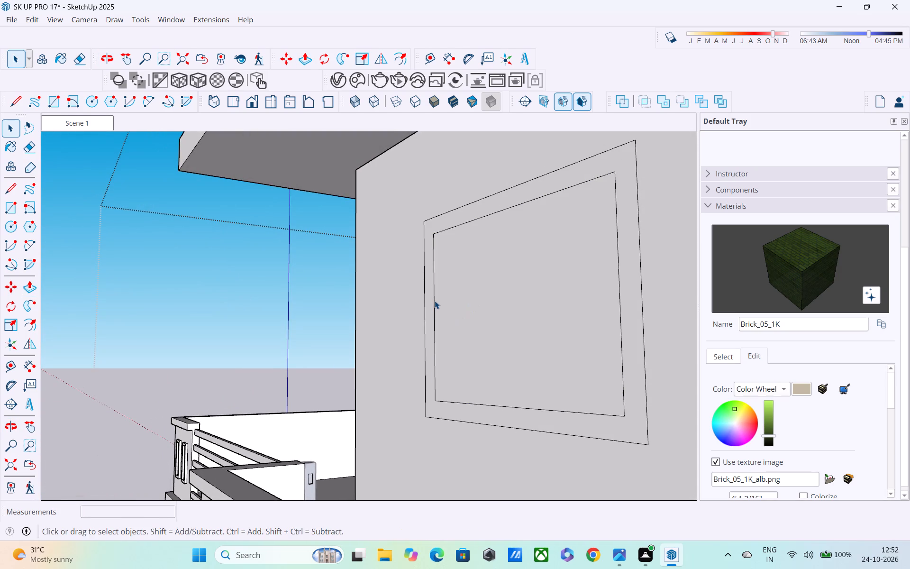
scroll(464, 308, "up", 1)
middle_click_drag(464, 309, 520, 317)
key("m")
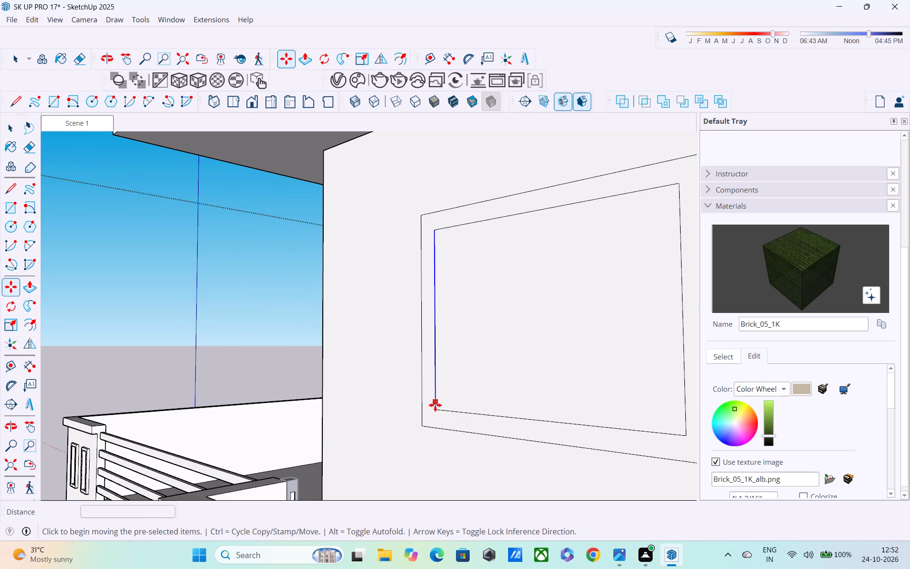
left_click(435, 410)
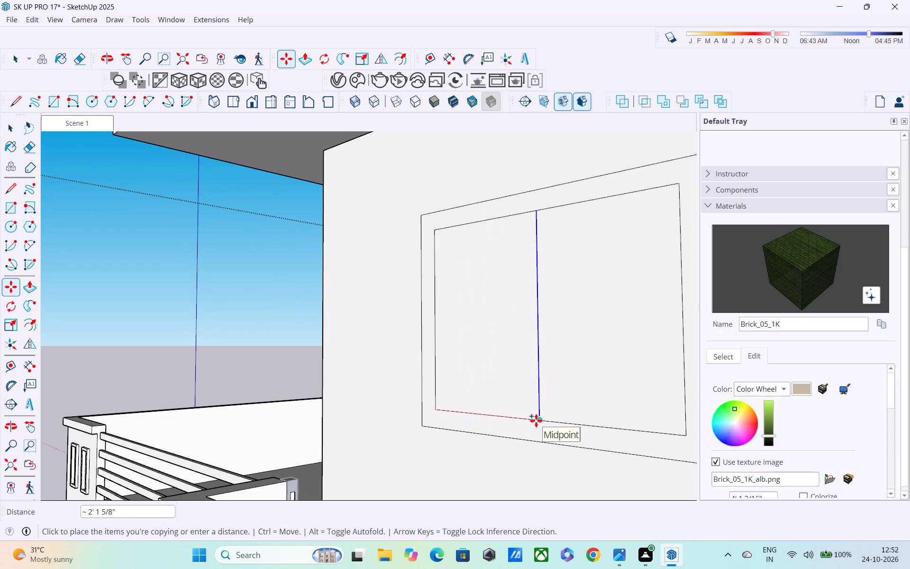
middle_click_drag(536, 421, 345, 396, "shift")
middle_click_drag(364, 402, 550, 409)
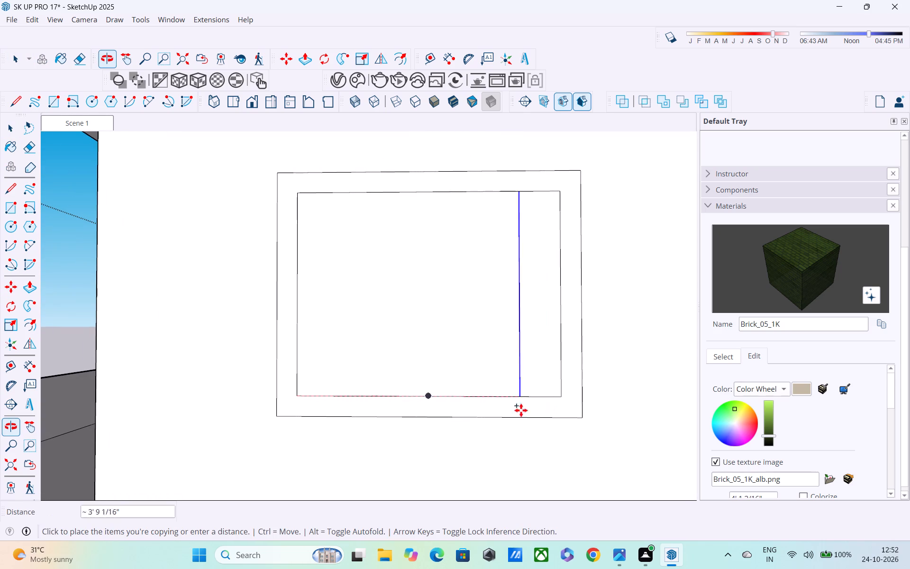
left_click(564, 401)
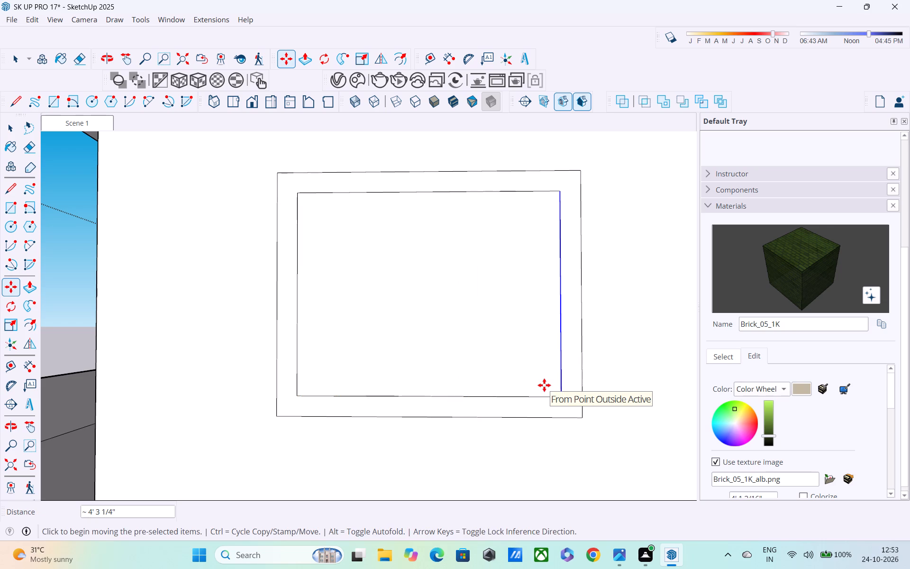
key("slash")
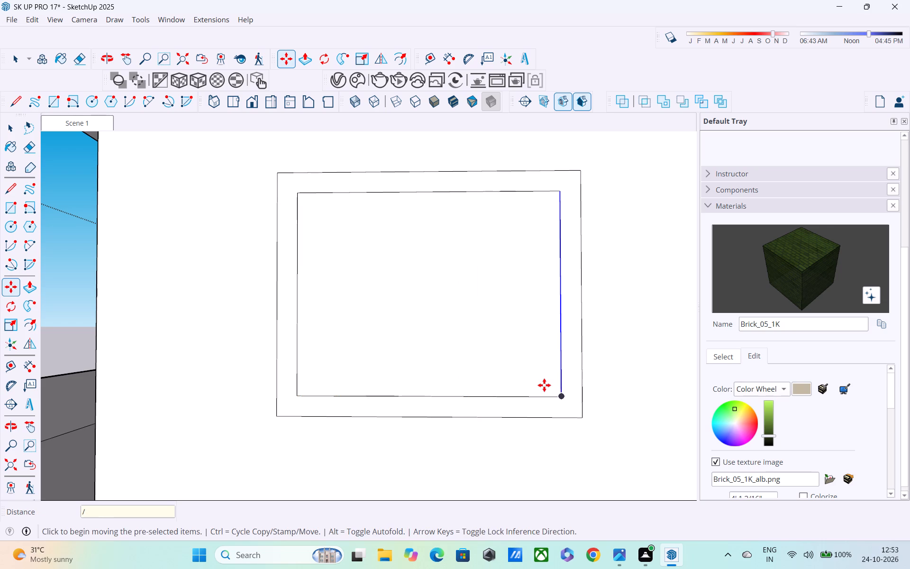
key("3")
key("Return")
Copy the left vertical divider line 1" to the right inside the window outline.
middle_click_drag(433, 387, 399, 401)
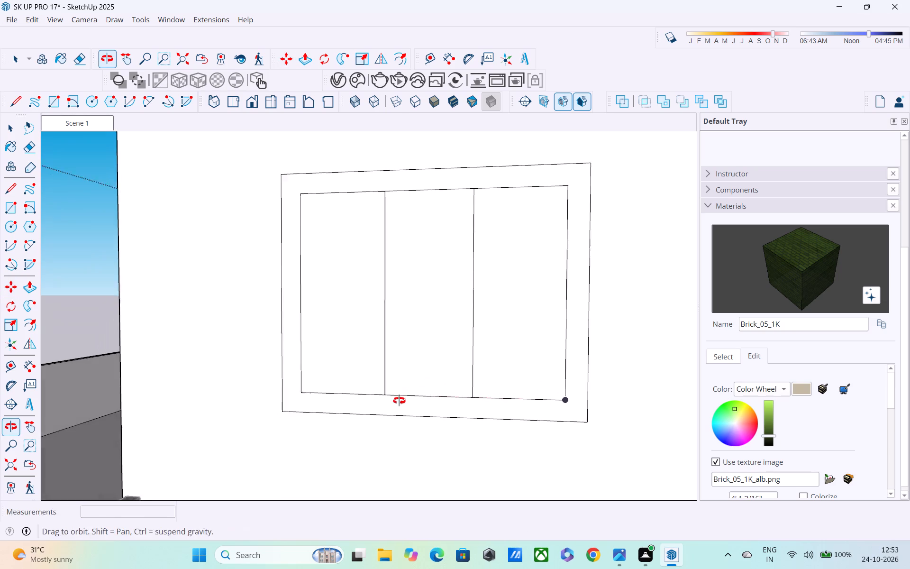
middle_click_drag(399, 401, 386, 405)
key("space")
left_click(384, 349)
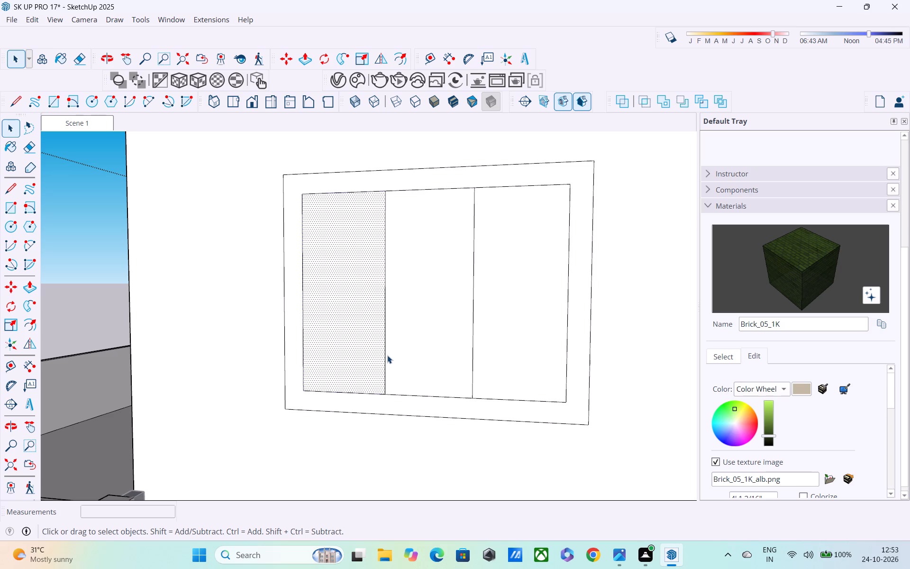
left_click(387, 355)
left_click(386, 353)
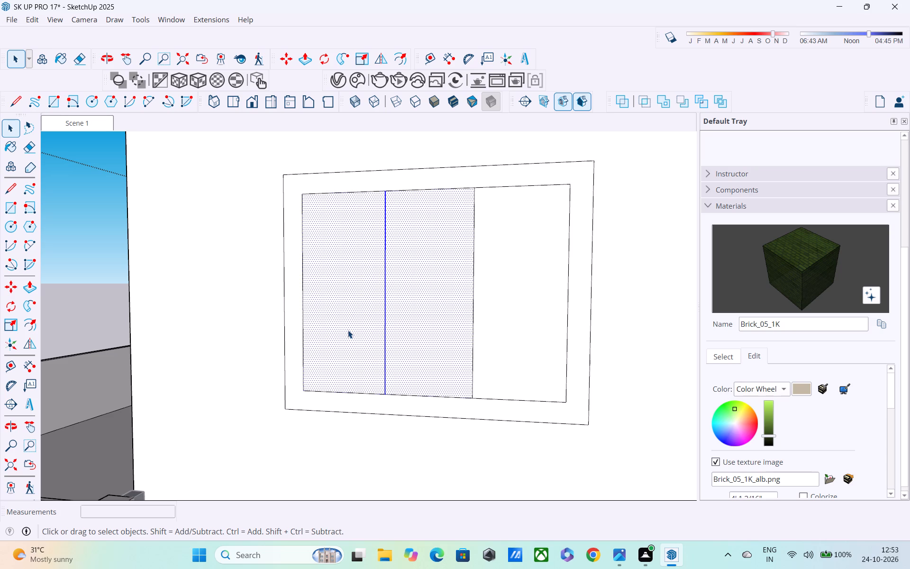
left_click(348, 330)
left_click(346, 333)
left_click(74, 280)
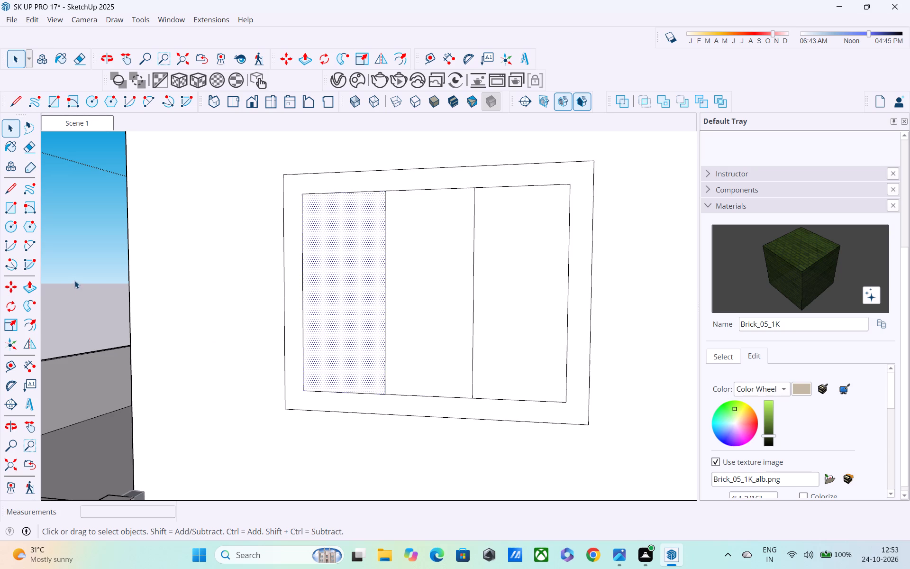
left_click(385, 355)
key("m")
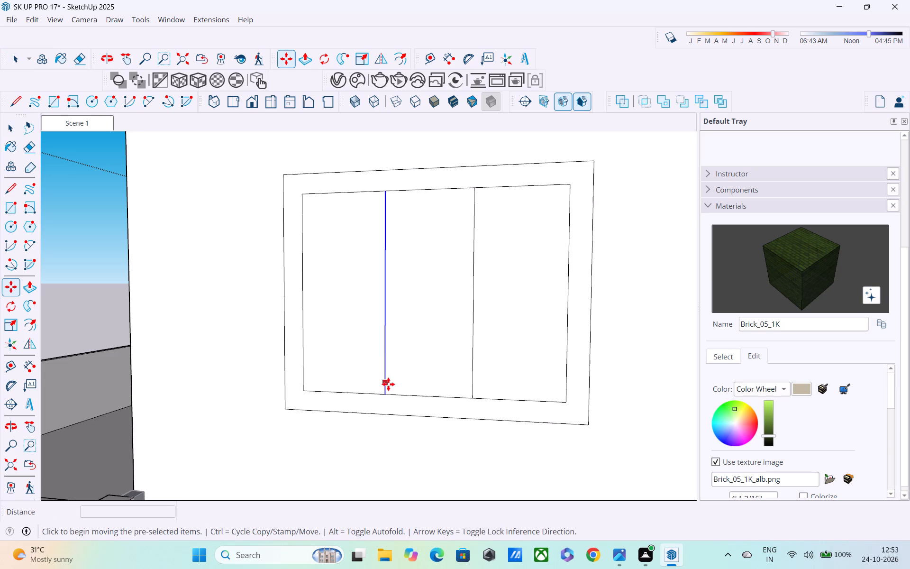
left_click(386, 390)
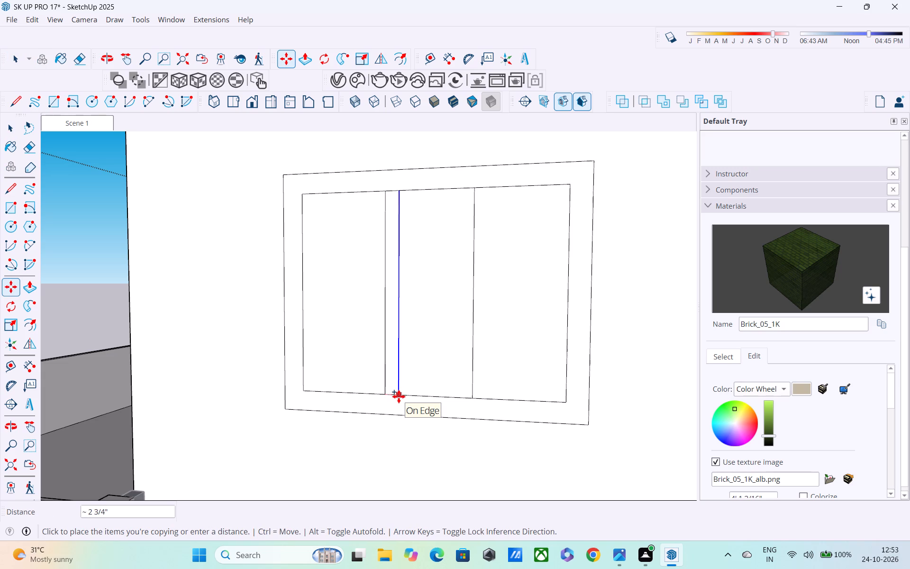
type("1\"")
key("Return")
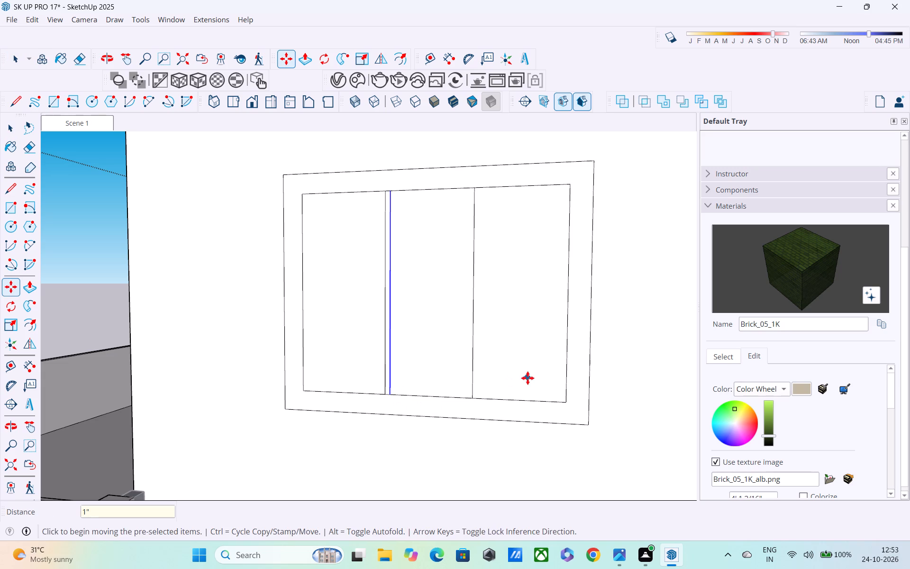
Copy the right vertical divider line 1" to the right inside the window outline.
key("space")
left_click(471, 359)
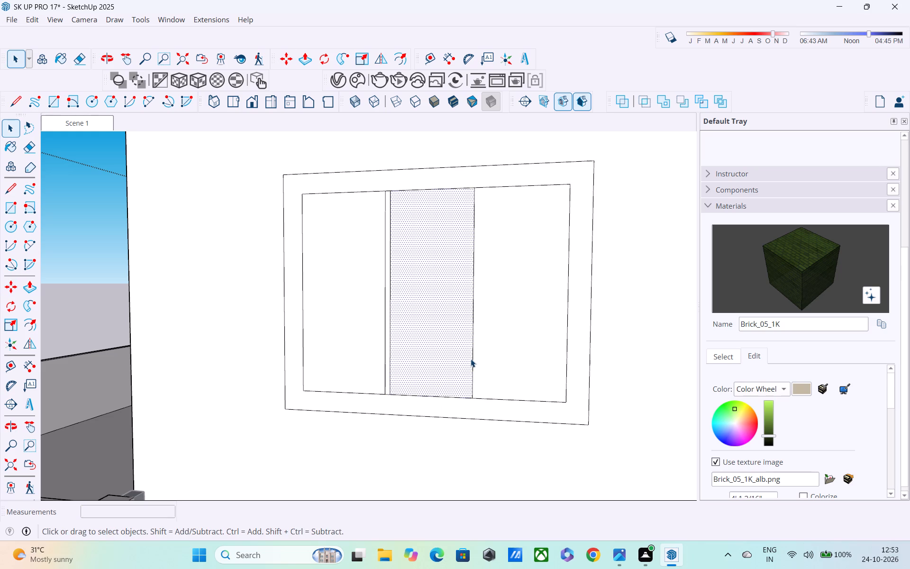
left_click(473, 366)
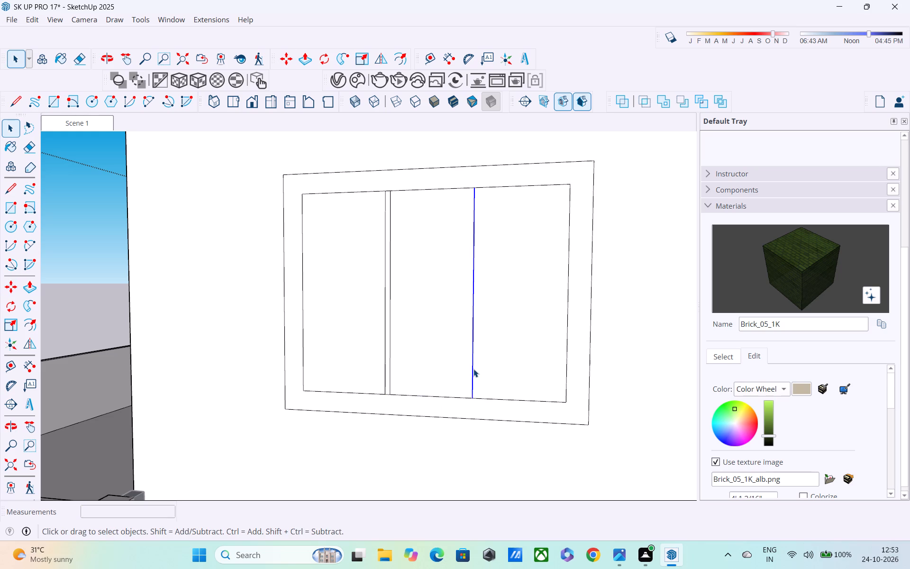
key("m")
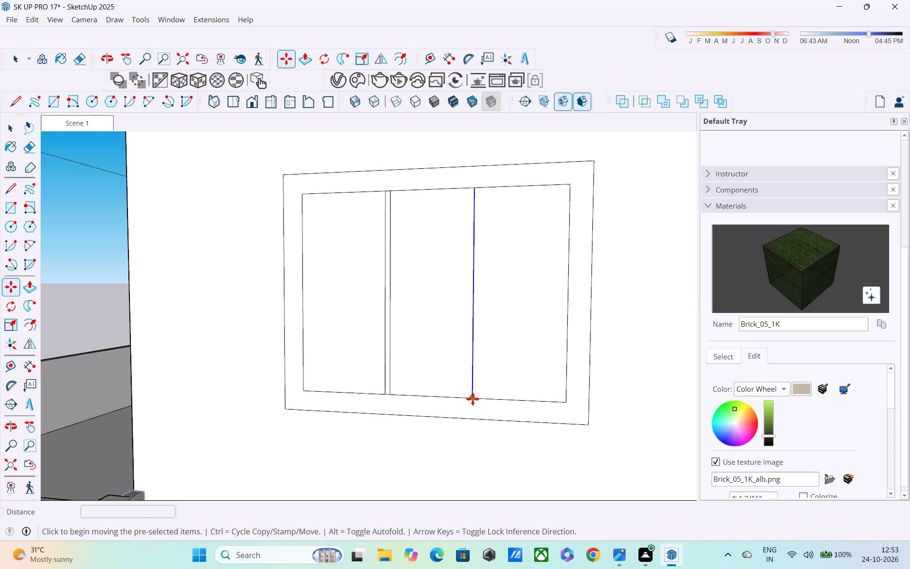
left_click(473, 397)
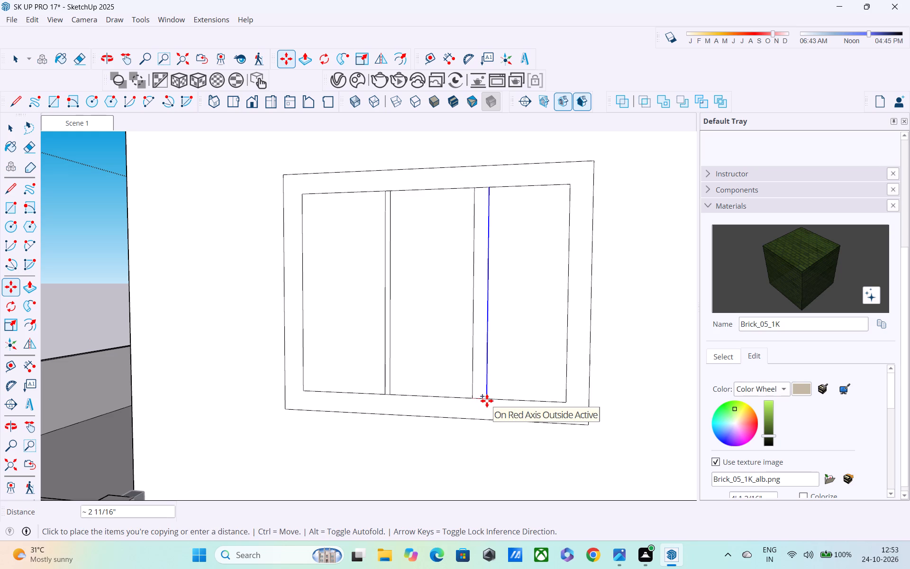
type("1\"")
key("Return")
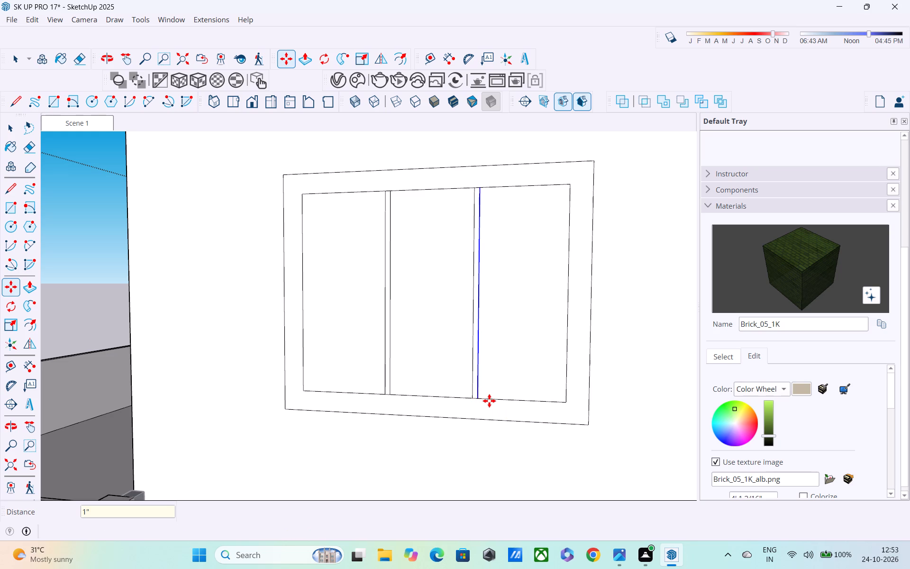
key("space")
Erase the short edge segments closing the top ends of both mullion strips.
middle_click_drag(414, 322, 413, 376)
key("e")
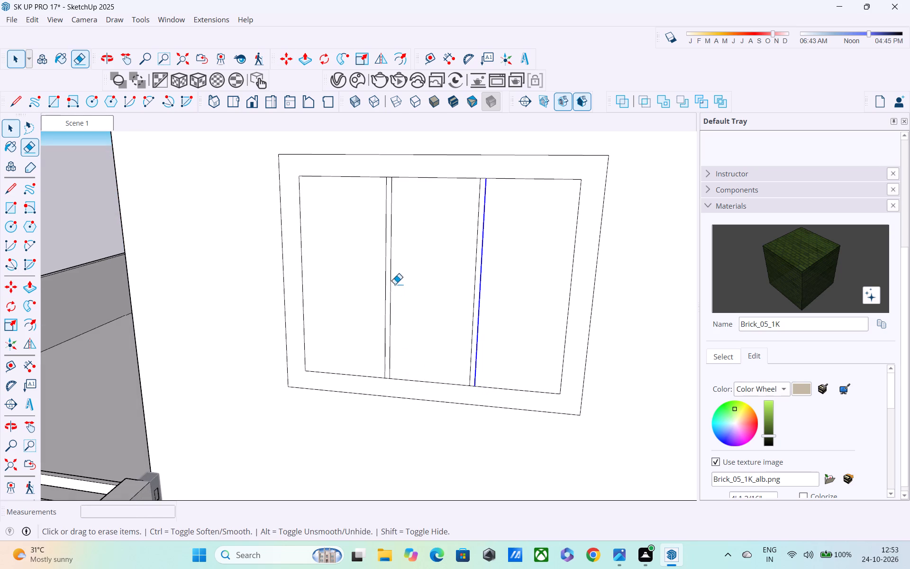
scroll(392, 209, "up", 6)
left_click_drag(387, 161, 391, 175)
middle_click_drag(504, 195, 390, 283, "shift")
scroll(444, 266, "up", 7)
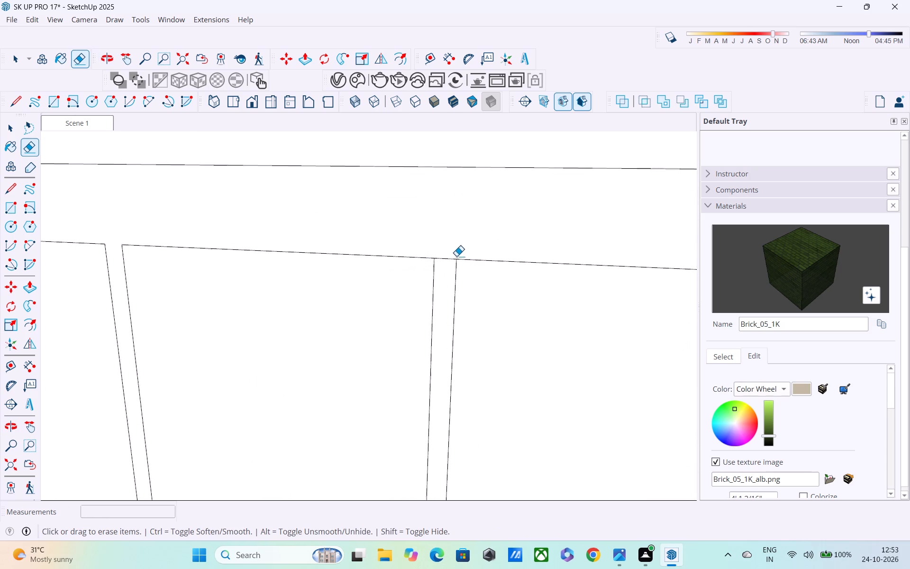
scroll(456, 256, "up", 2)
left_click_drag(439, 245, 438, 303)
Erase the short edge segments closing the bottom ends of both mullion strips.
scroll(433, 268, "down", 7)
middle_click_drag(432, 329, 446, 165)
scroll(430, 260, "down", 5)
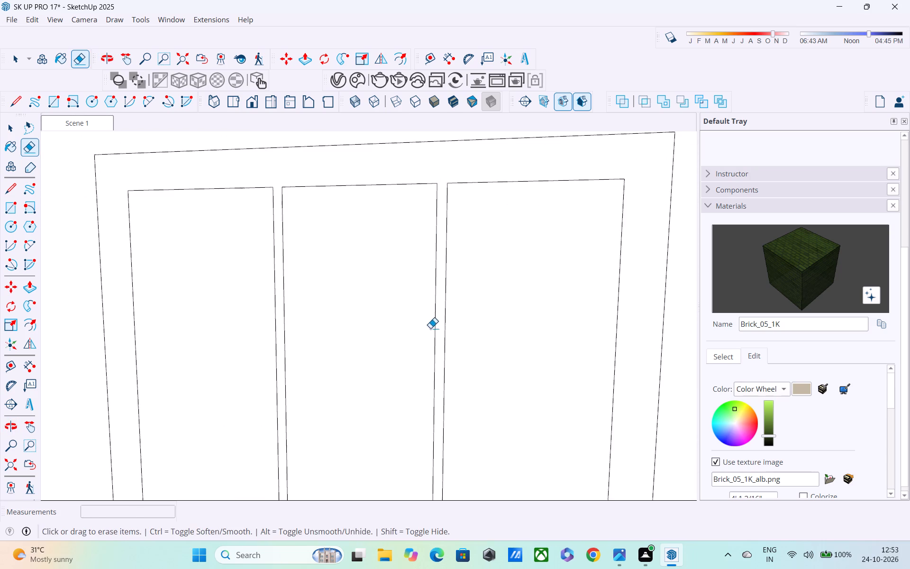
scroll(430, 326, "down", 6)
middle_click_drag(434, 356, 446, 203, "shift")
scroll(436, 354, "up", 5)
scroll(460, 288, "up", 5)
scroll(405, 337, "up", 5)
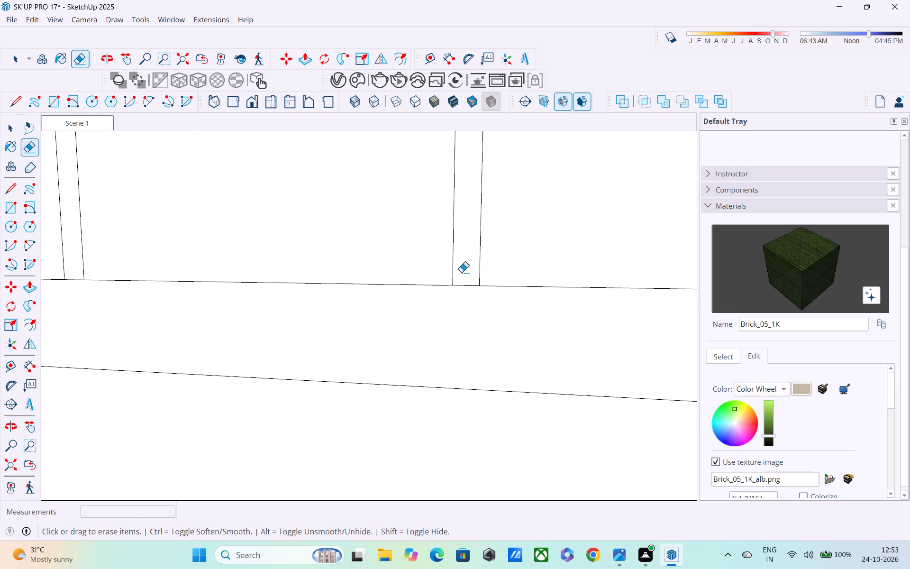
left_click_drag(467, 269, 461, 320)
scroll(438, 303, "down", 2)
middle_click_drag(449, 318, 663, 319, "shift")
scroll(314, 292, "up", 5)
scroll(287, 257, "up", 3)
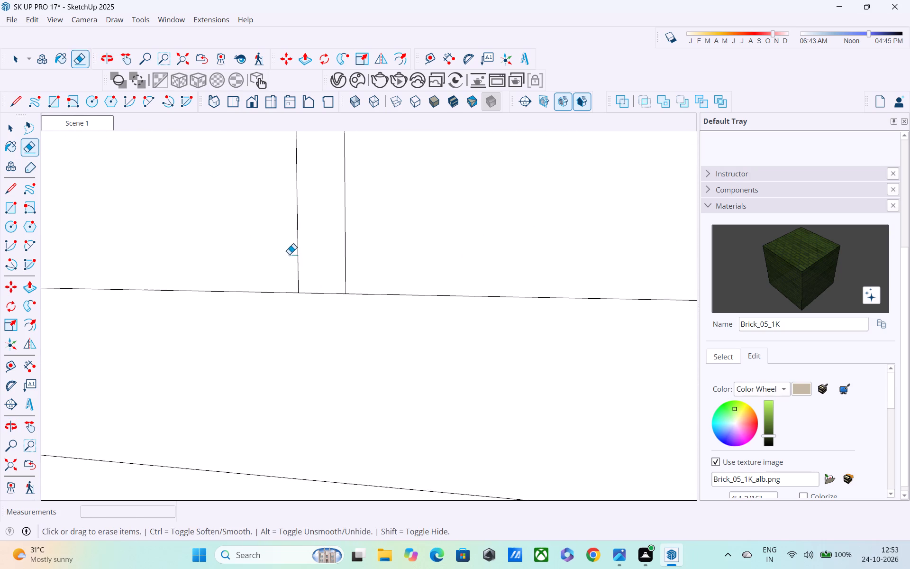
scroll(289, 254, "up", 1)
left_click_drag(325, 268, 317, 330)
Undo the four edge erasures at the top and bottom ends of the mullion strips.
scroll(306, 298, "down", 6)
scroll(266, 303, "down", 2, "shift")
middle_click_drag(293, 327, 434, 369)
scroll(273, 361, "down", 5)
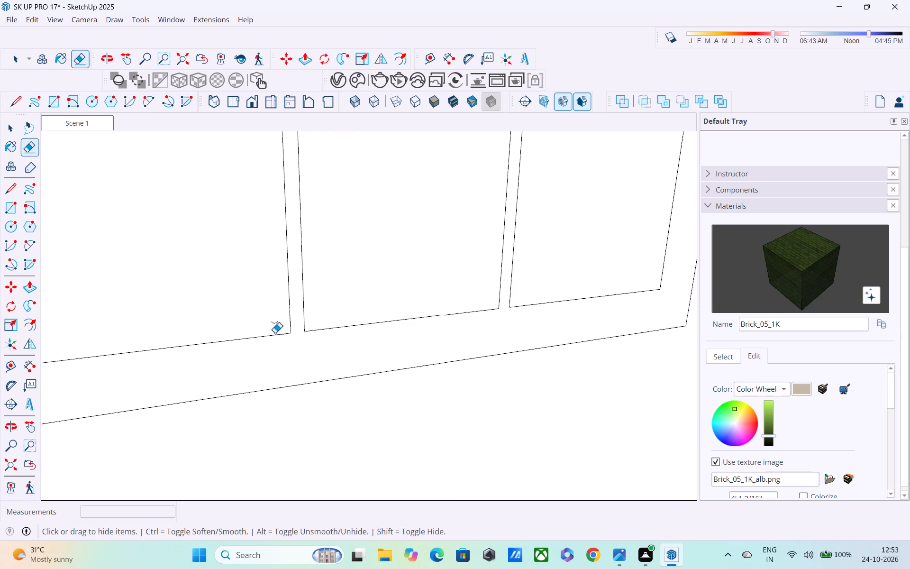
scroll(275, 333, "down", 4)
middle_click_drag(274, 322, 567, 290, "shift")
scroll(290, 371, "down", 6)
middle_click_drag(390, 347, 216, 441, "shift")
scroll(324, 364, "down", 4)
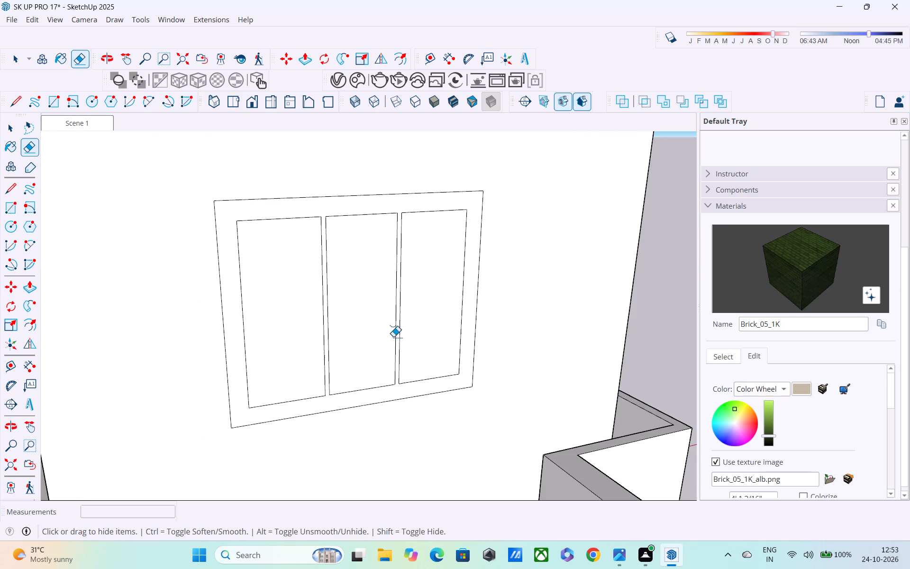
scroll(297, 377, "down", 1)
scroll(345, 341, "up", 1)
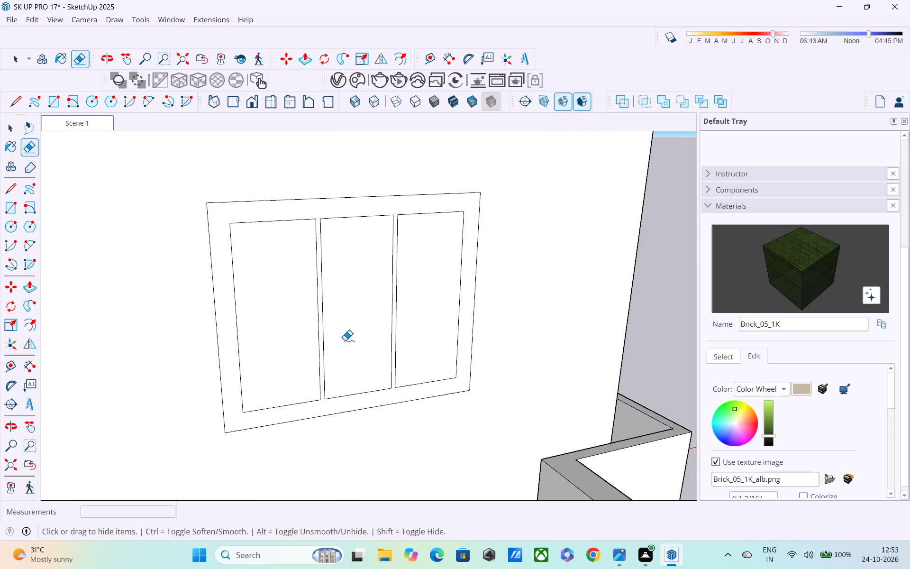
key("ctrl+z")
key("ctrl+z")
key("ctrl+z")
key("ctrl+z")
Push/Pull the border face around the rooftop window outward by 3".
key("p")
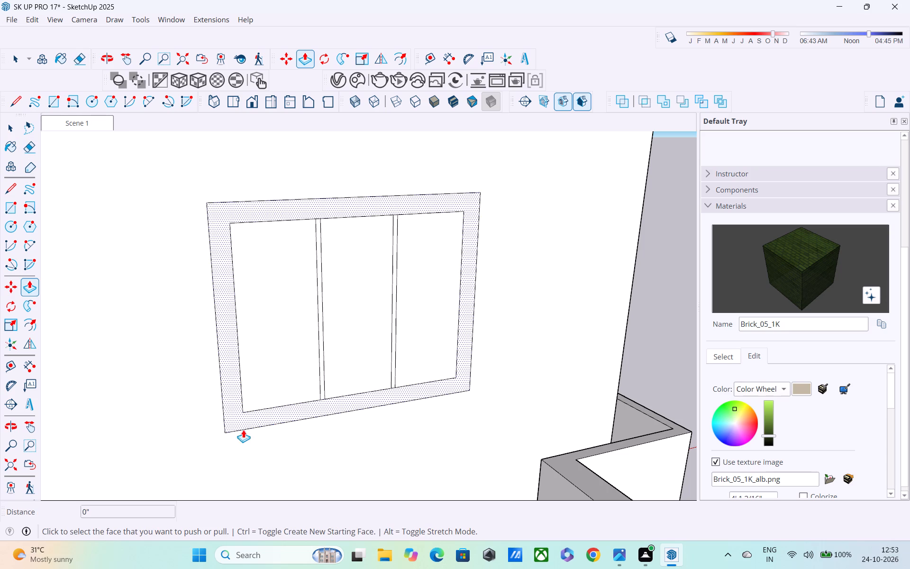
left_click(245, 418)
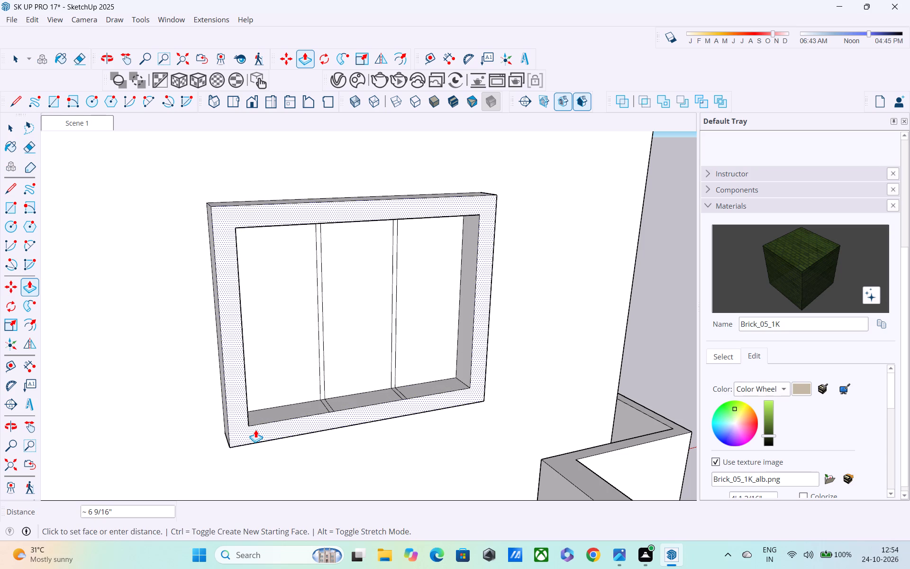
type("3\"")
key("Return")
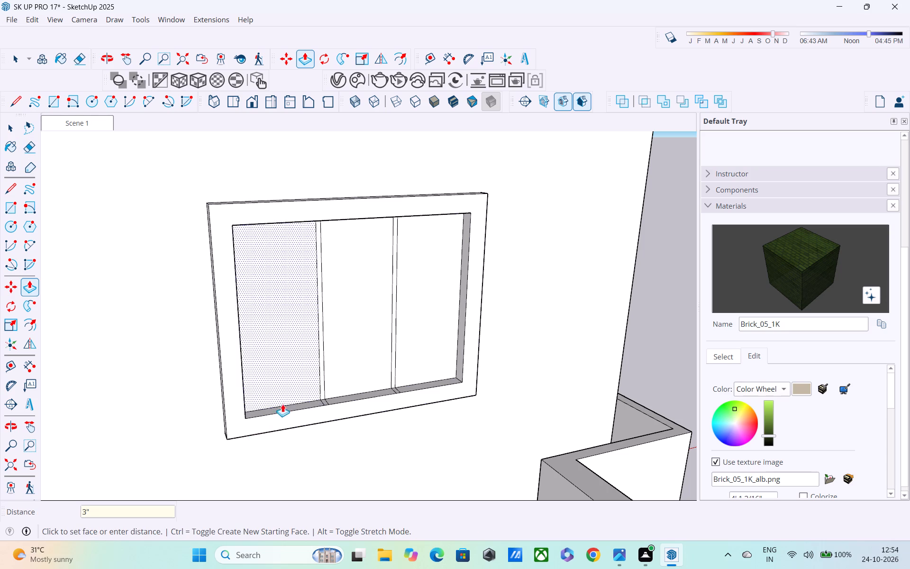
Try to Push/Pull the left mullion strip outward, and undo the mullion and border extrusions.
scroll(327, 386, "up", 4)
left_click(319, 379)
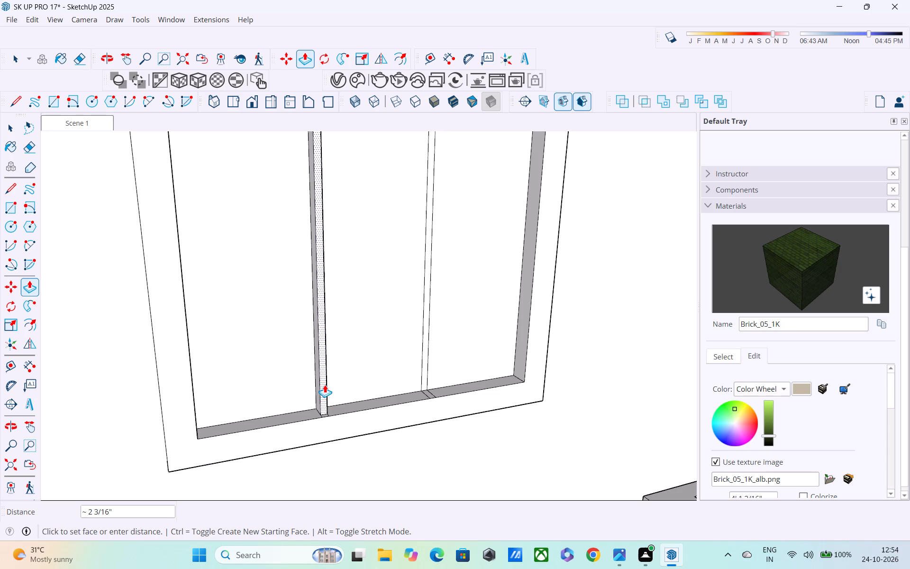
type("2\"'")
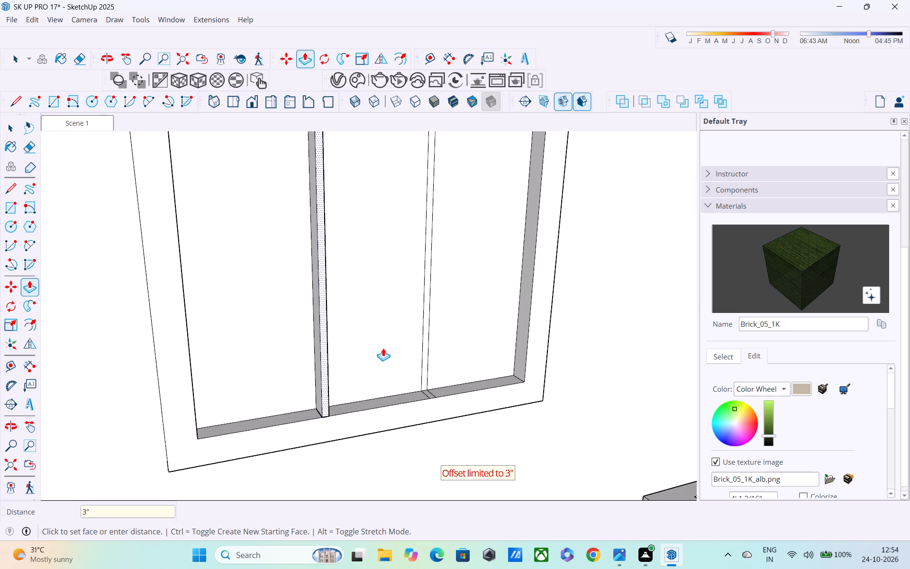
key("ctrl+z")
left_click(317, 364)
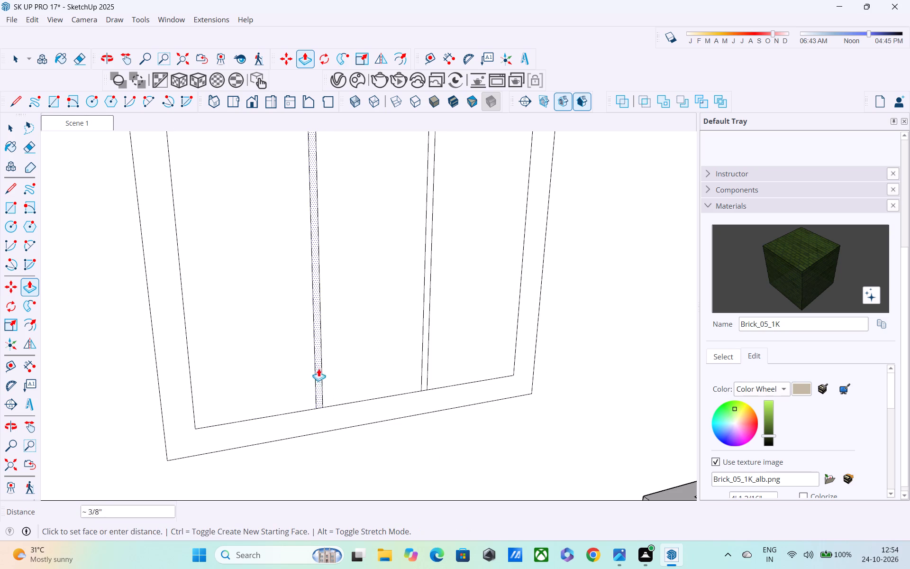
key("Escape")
Push/Pull the flat border face around the rooftop window outward by 3" again.
left_click(310, 419)
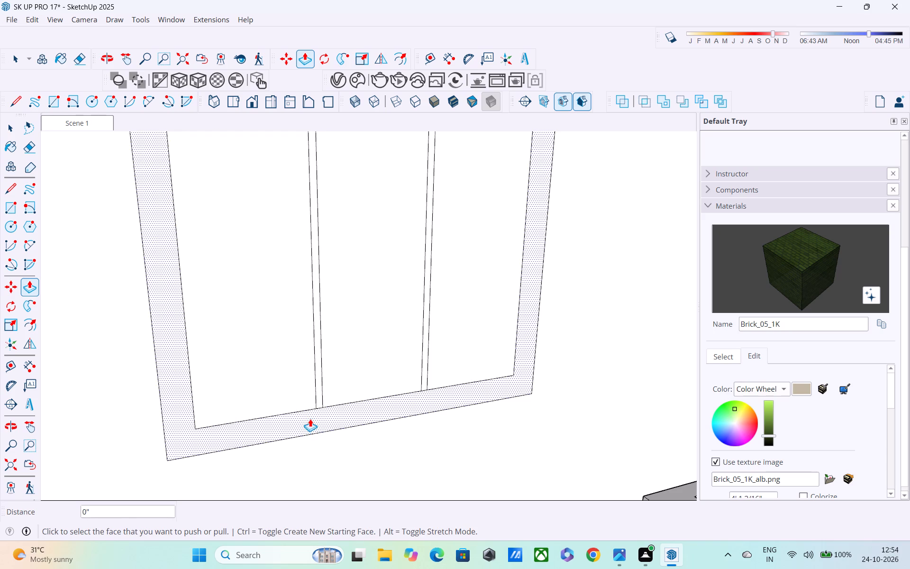
type("3\"")
key("Return")
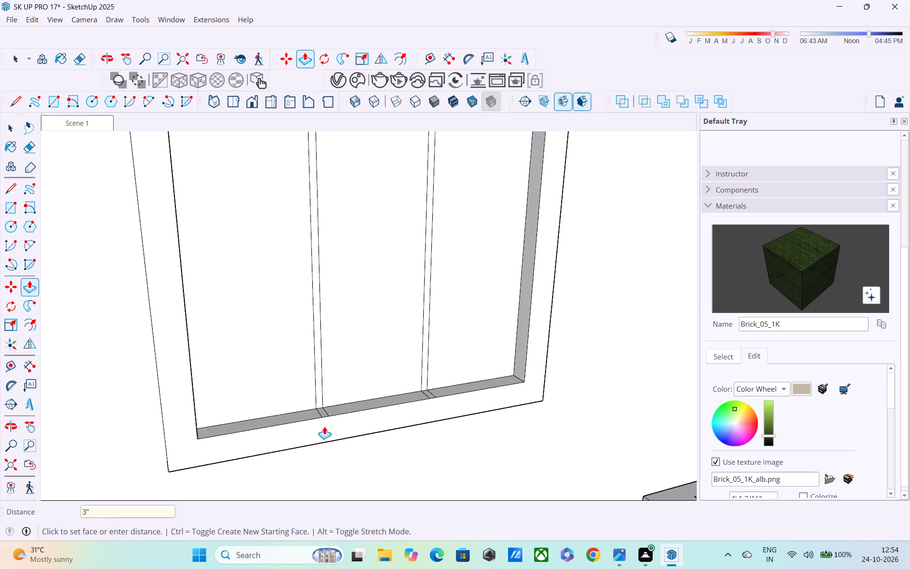
Push/Pull the left and right mullion strips outward by 2" each within the window frame.
scroll(318, 367, "up", 2)
left_click(320, 364)
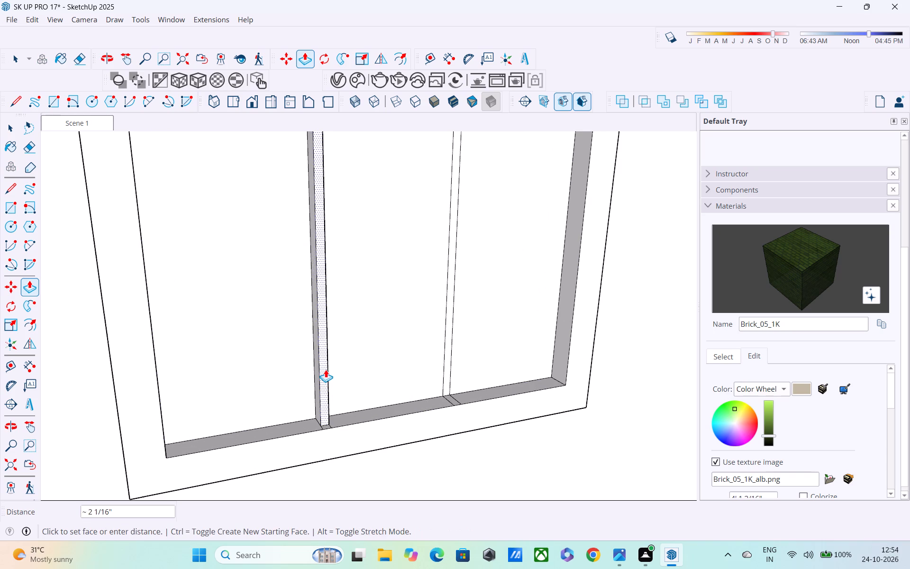
type("2\"")
key("Return")
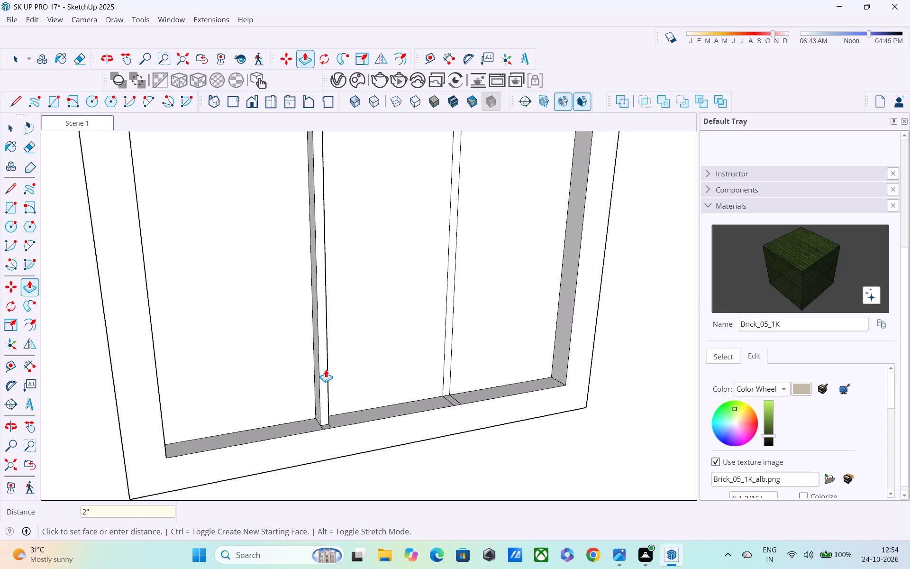
scroll(444, 343, "up", 6)
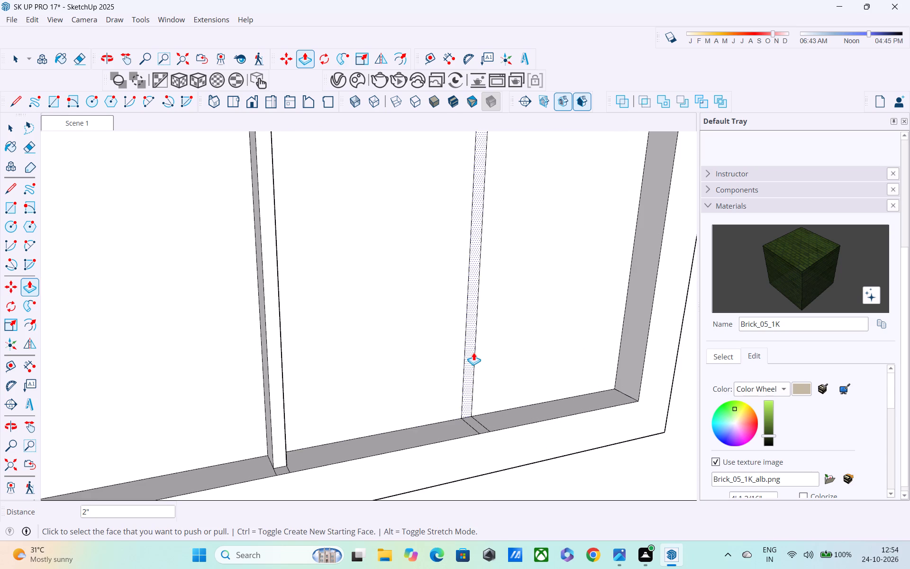
double_click(470, 367)
scroll(480, 379, "down", 4)
middle_click_drag(482, 385, 359, 404)
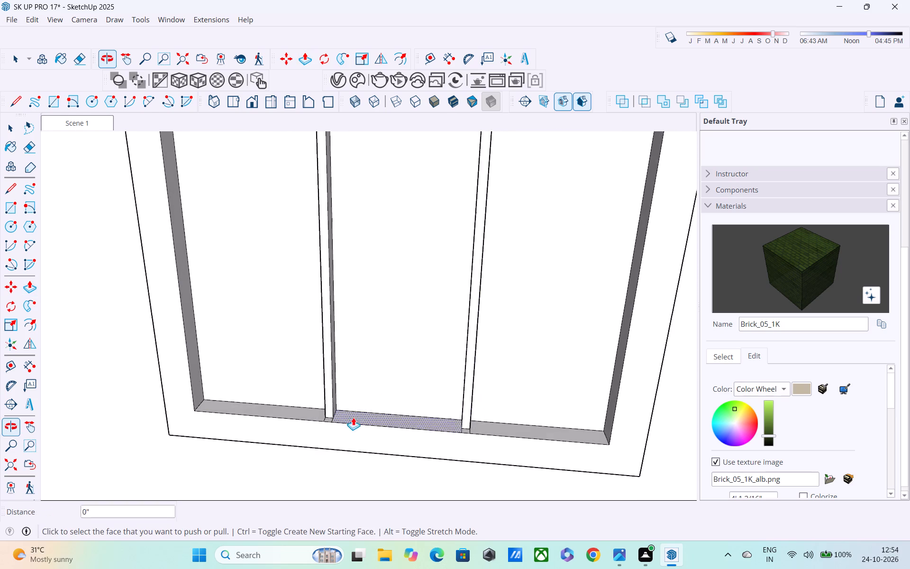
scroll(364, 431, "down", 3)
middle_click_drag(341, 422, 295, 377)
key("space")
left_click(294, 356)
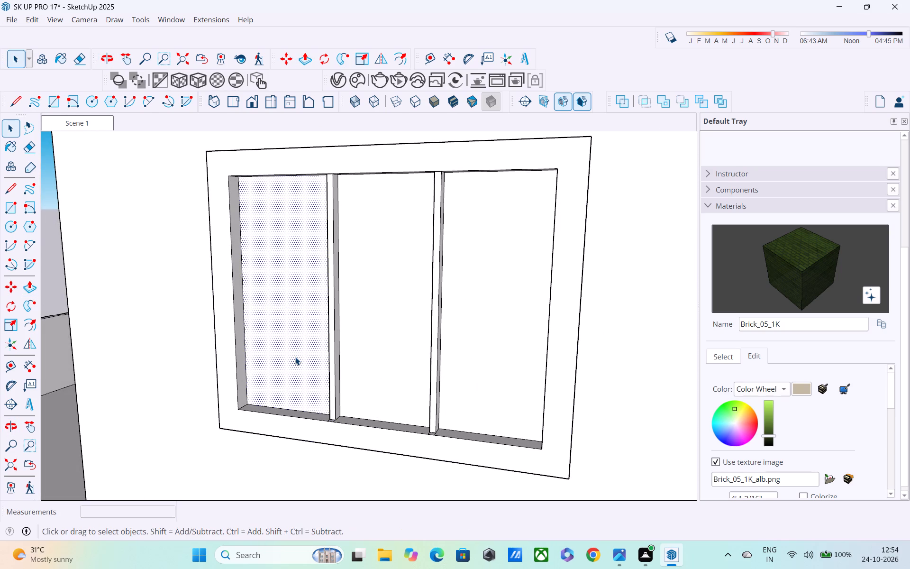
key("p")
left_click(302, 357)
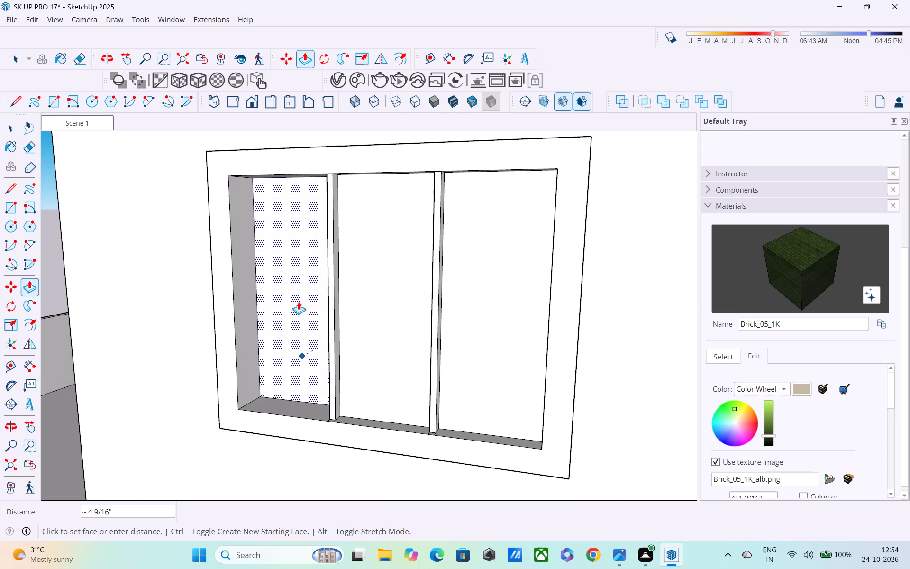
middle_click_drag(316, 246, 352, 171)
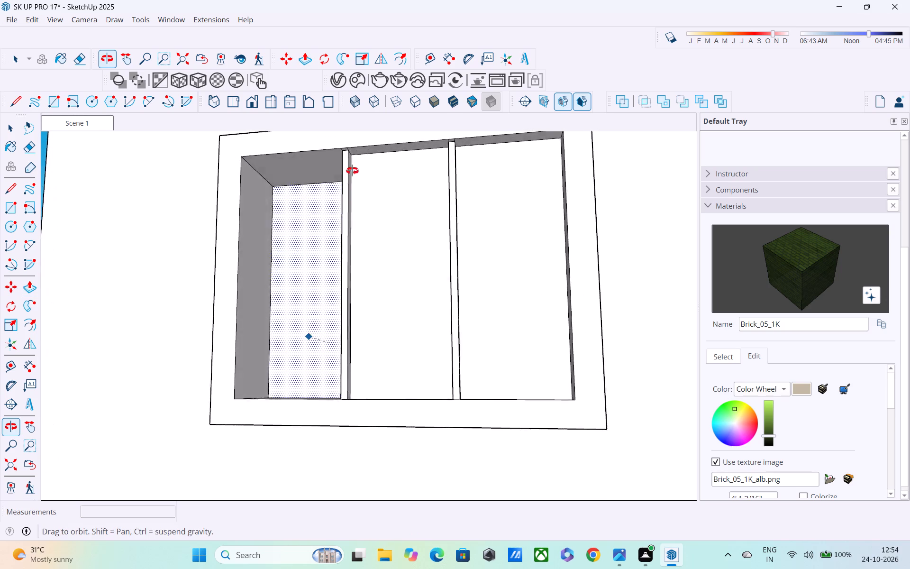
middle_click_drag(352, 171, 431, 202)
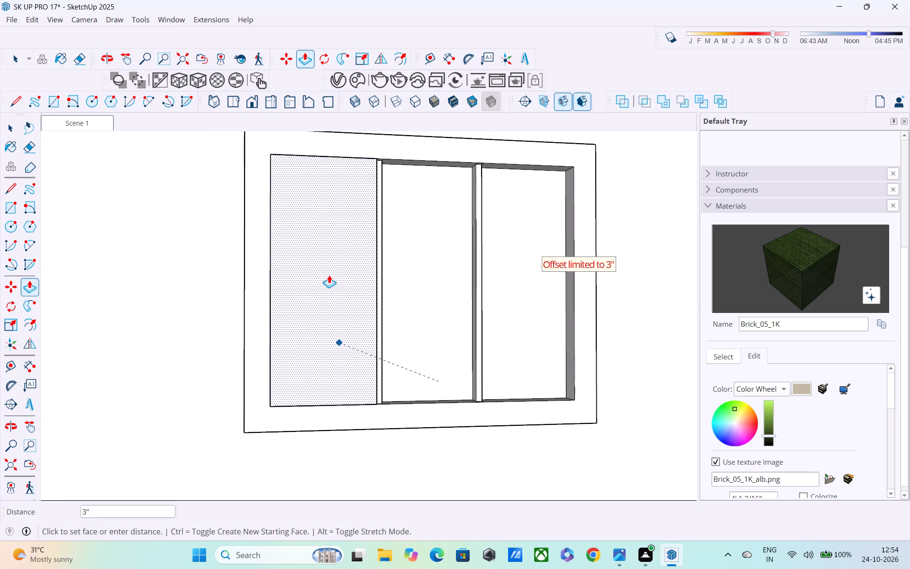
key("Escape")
Examine the rooftop room's front wall, its window frame and the roof overhang from a distance and below.
scroll(318, 303, "down", 3)
middle_click_drag(316, 305, 294, 415)
scroll(327, 364, "down", 5)
middle_click_drag(344, 358, 296, 560, "shift")
scroll(314, 450, "down", 3)
middle_click_drag(314, 441, 607, 274)
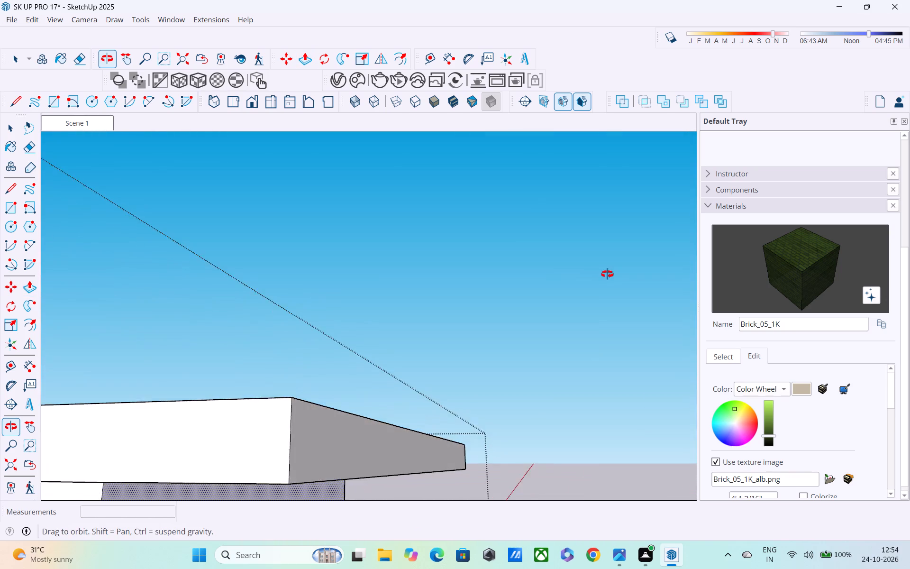
middle_click_drag(607, 274, 276, 278)
scroll(278, 284, "down", 3)
middle_click_drag(299, 301, 304, 230, "shift")
scroll(261, 368, "up", 3)
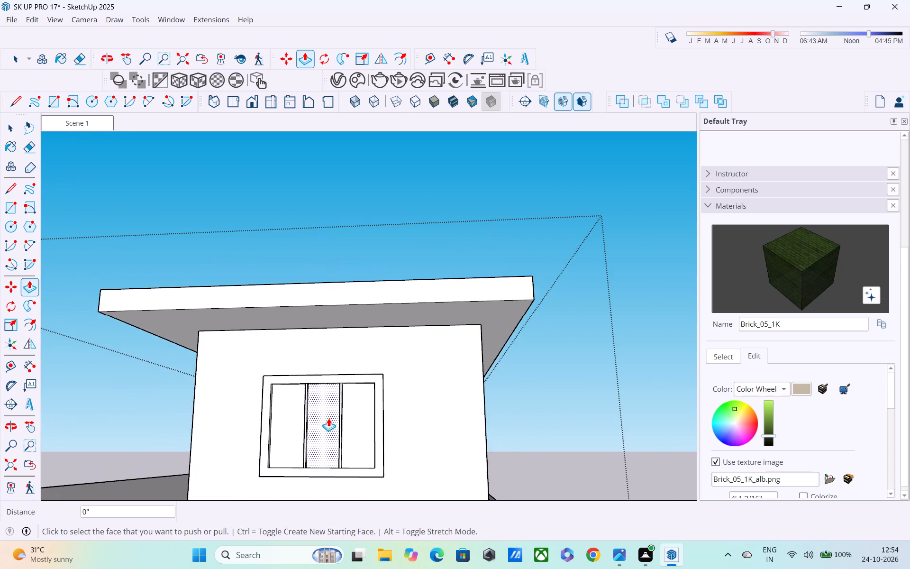
scroll(328, 418, "up", 1)
middle_click_drag(326, 418, 259, 423)
scroll(341, 423, "up", 4)
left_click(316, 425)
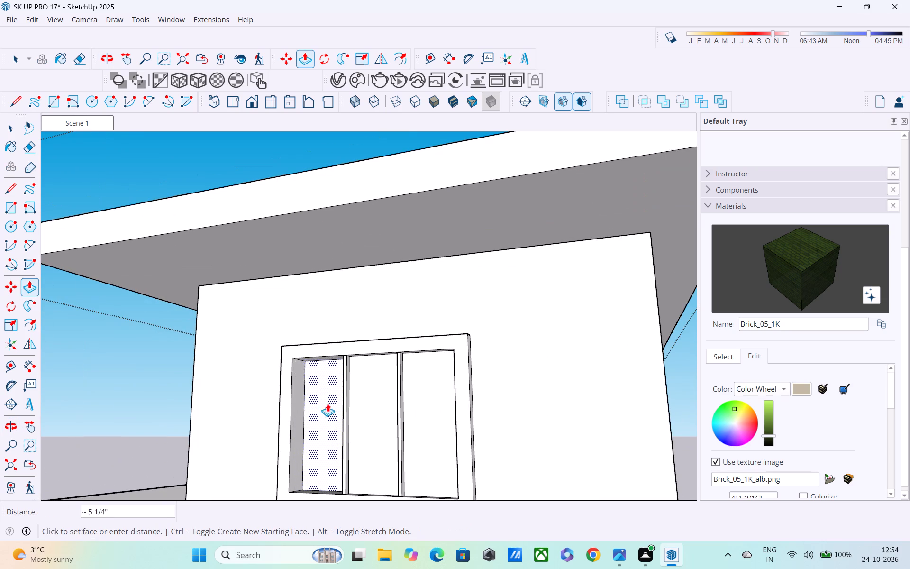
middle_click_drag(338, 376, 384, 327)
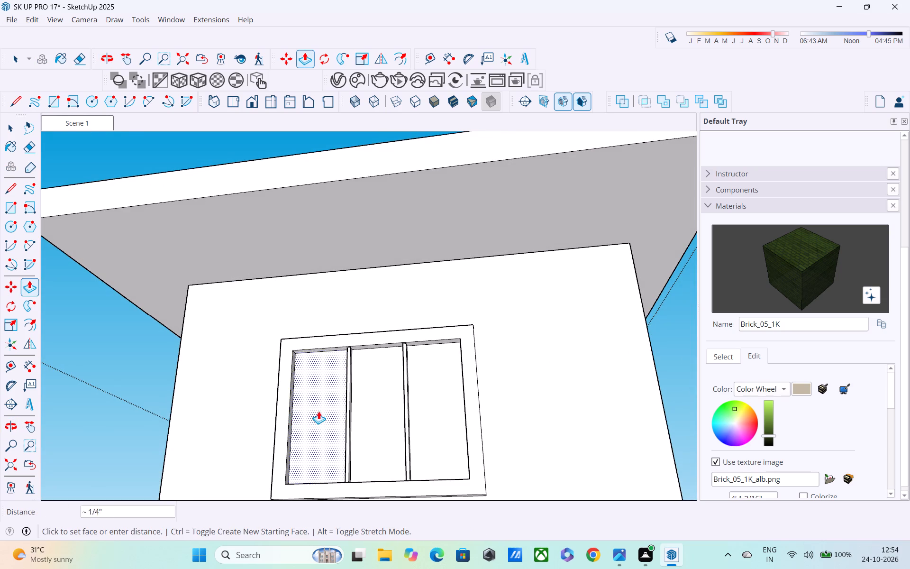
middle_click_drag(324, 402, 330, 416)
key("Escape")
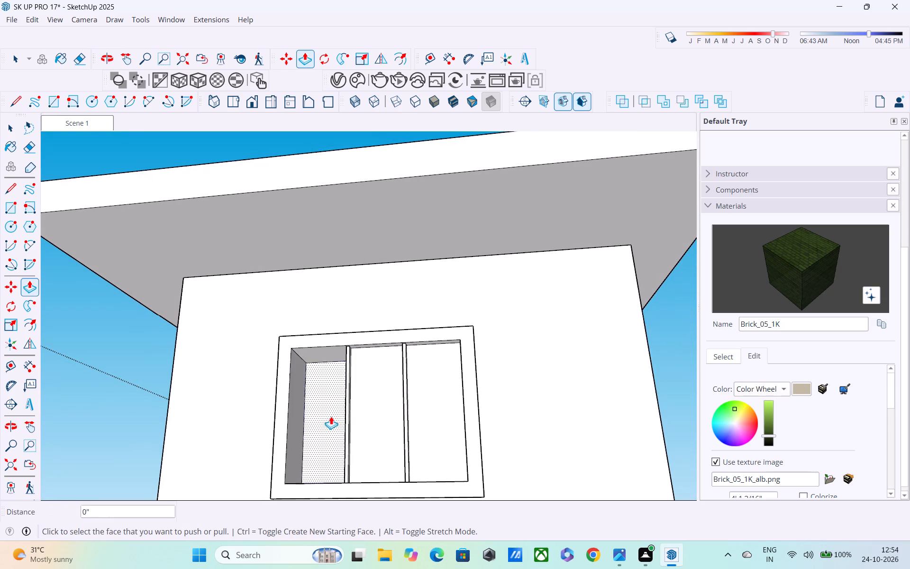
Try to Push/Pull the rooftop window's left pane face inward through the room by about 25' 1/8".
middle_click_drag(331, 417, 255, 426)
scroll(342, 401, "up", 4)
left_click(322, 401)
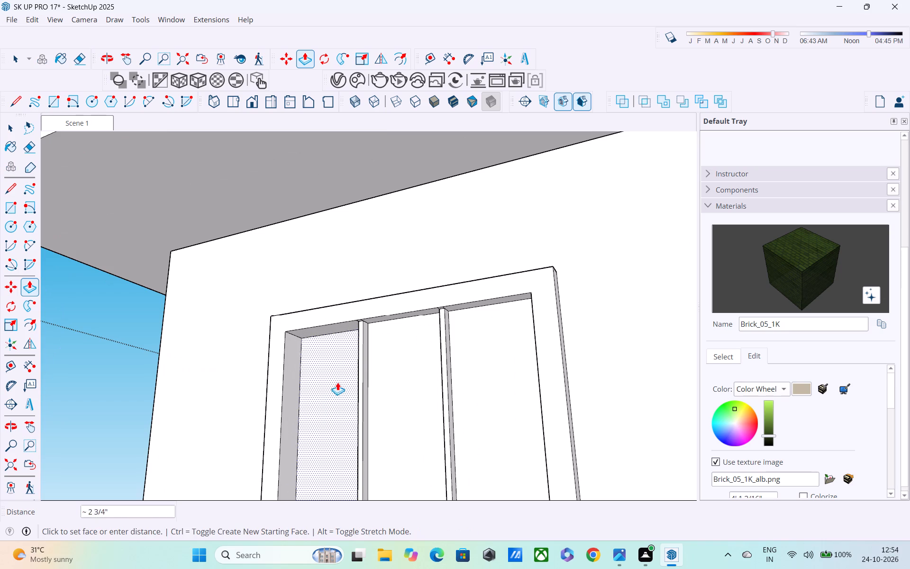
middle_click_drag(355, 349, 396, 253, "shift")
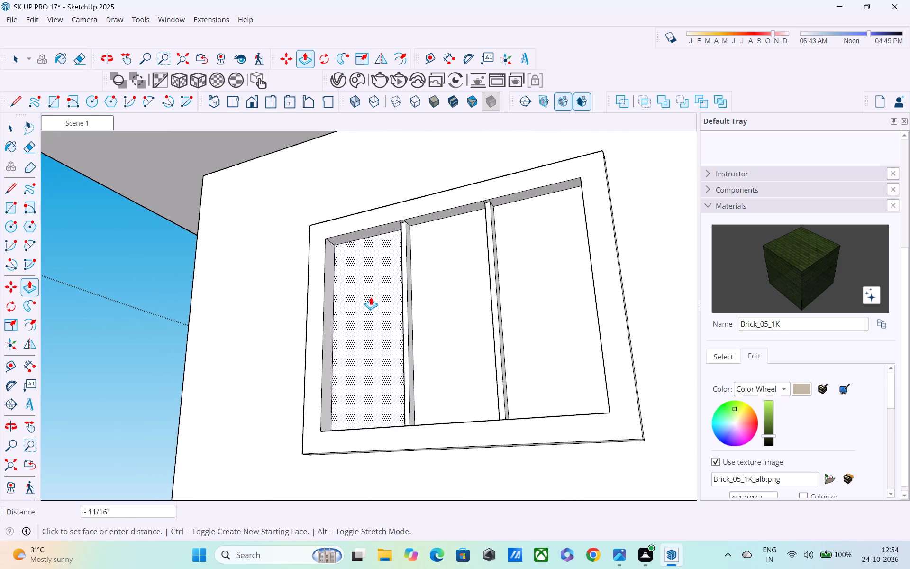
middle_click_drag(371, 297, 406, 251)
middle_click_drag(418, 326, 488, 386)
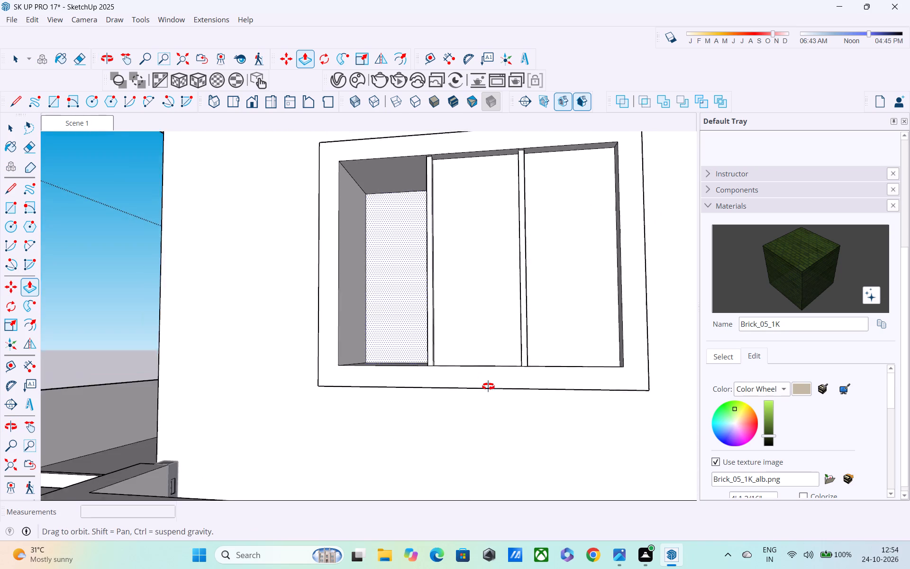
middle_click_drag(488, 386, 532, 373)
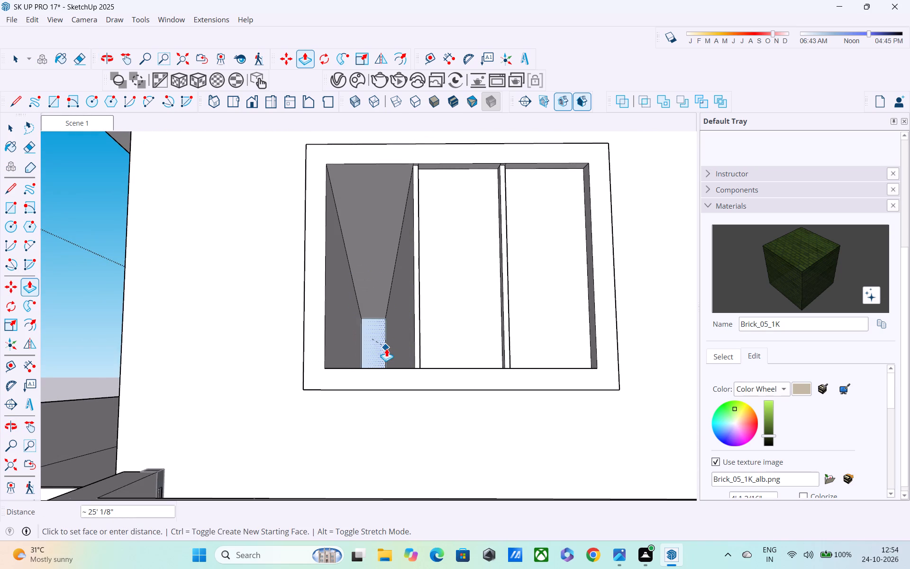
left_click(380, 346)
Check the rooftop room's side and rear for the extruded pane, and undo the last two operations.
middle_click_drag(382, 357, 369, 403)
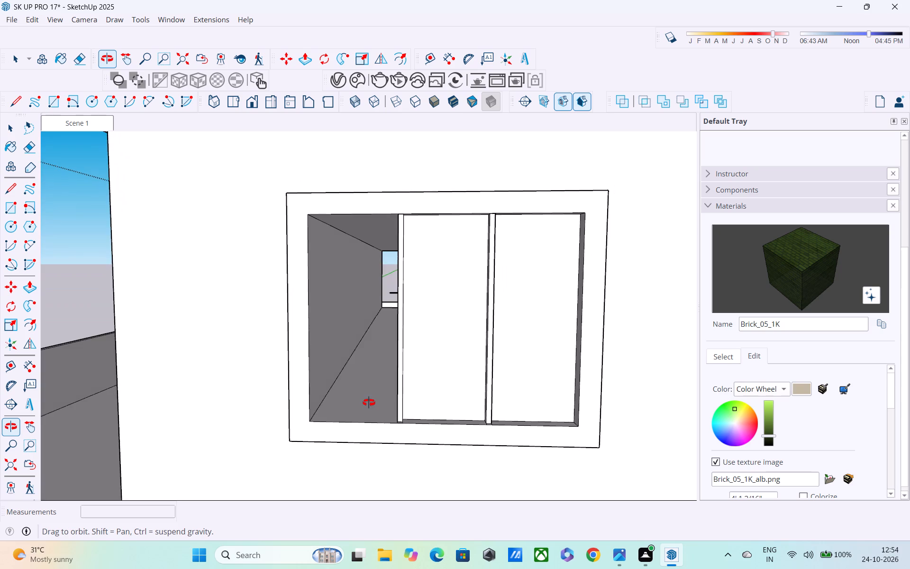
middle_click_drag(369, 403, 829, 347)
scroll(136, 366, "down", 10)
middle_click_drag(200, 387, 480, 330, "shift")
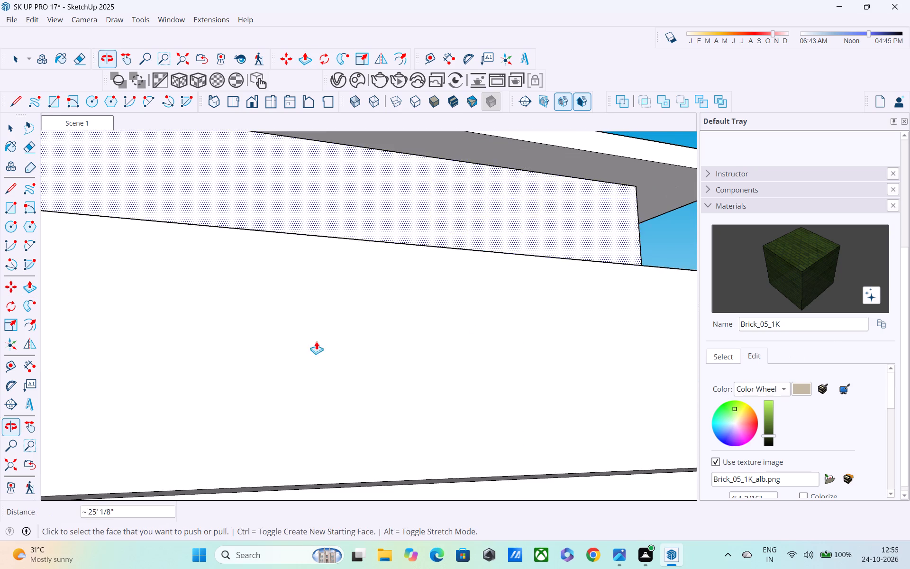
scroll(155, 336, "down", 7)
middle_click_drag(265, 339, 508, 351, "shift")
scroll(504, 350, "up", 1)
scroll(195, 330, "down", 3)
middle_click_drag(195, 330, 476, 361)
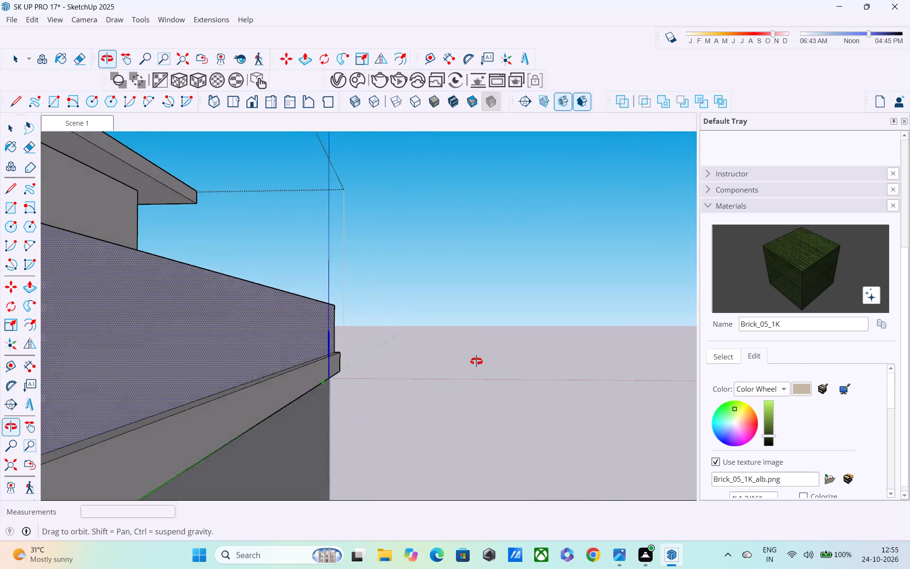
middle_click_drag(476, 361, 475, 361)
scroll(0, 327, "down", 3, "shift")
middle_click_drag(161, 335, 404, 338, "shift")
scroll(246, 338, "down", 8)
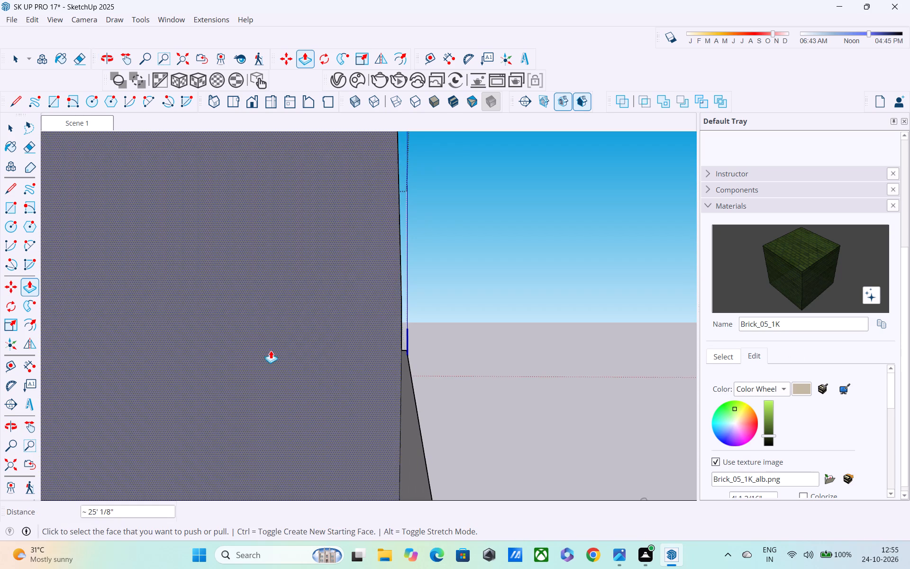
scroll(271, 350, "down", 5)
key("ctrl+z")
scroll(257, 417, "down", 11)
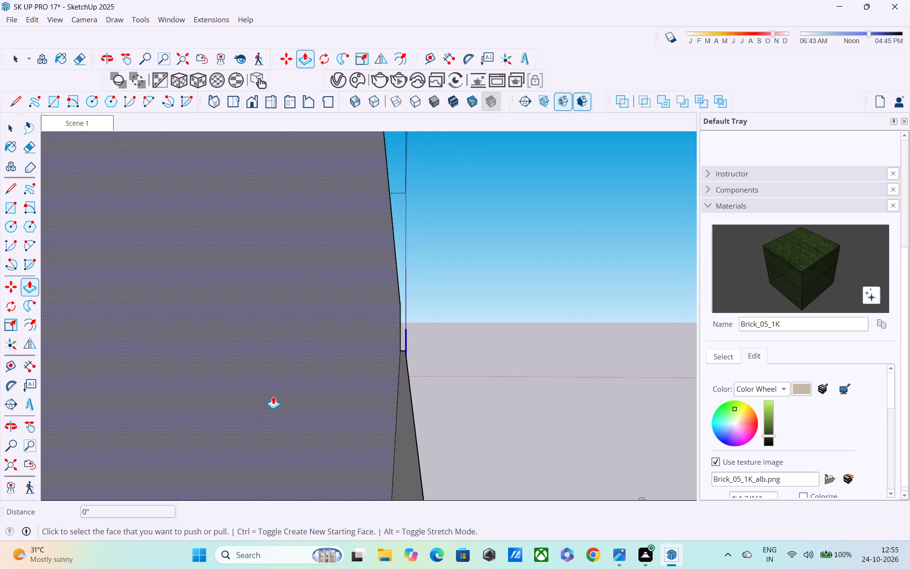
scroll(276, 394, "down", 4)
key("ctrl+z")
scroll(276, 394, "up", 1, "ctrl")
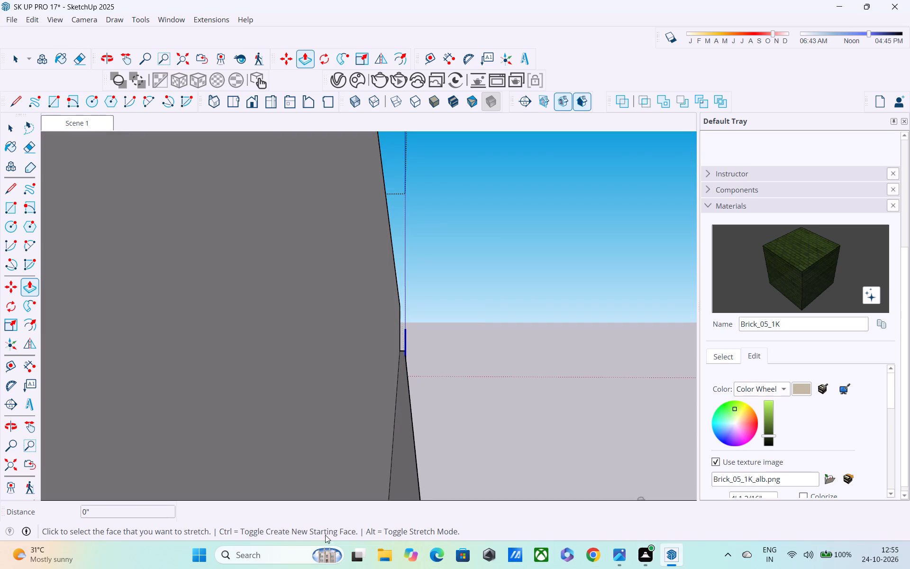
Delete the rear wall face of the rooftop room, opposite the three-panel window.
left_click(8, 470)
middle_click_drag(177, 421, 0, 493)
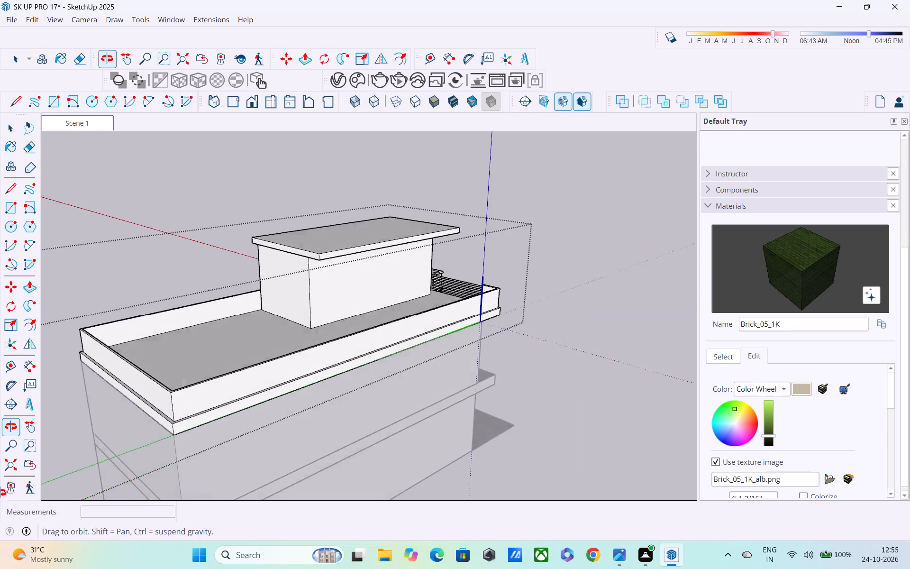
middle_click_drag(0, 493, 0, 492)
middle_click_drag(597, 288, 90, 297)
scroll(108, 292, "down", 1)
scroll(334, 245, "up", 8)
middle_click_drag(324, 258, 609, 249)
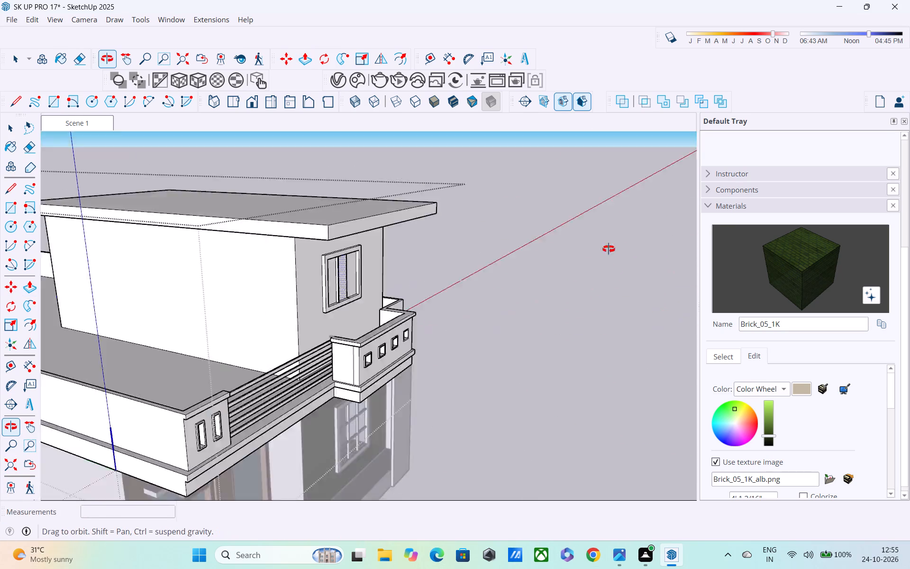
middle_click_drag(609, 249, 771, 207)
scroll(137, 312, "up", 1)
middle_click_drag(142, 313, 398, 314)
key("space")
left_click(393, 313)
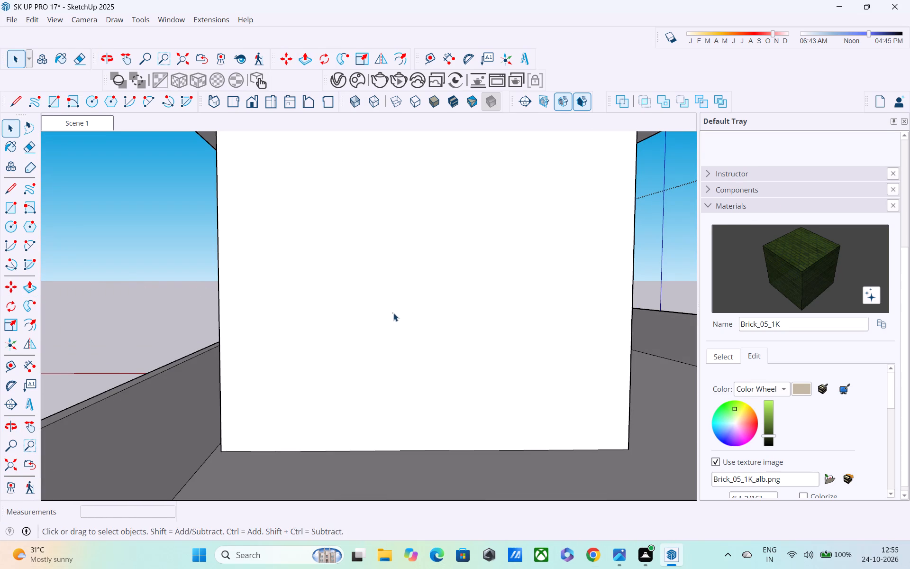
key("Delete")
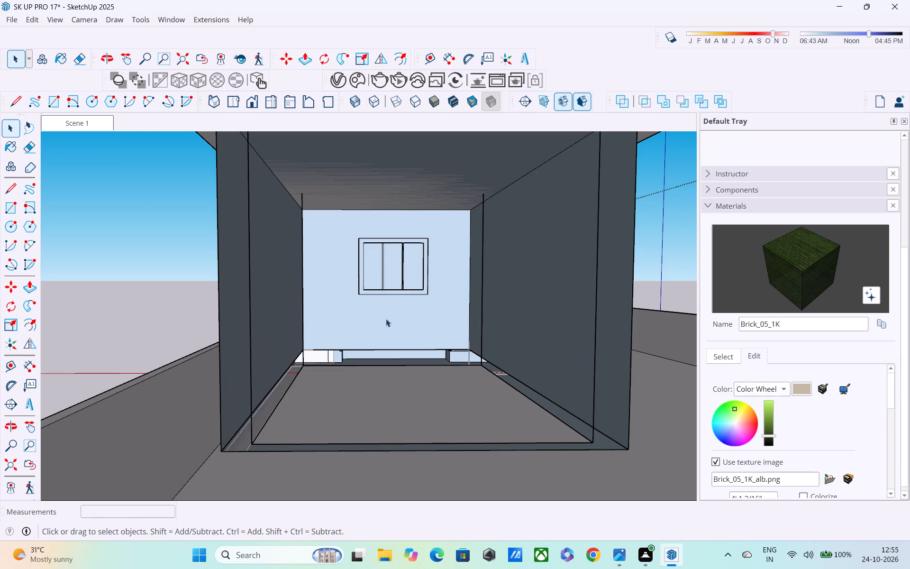
Examine the rooftop room's interior and the inner side of the window wall through the open rear.
middle_click_drag(386, 319, 346, 327)
scroll(328, 308, "up", 7)
middle_click_drag(299, 229, 291, 260)
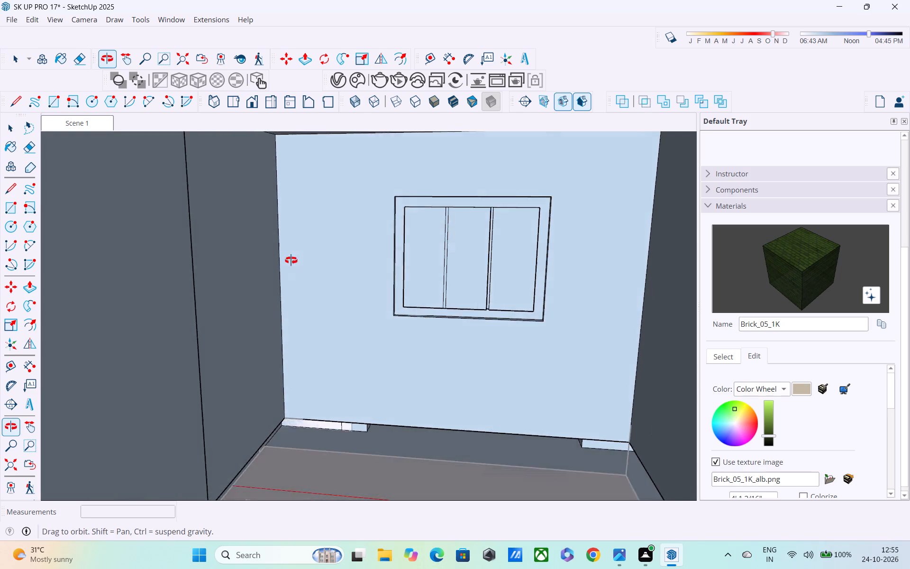
middle_click_drag(291, 260, 339, 239)
scroll(398, 256, "up", 4)
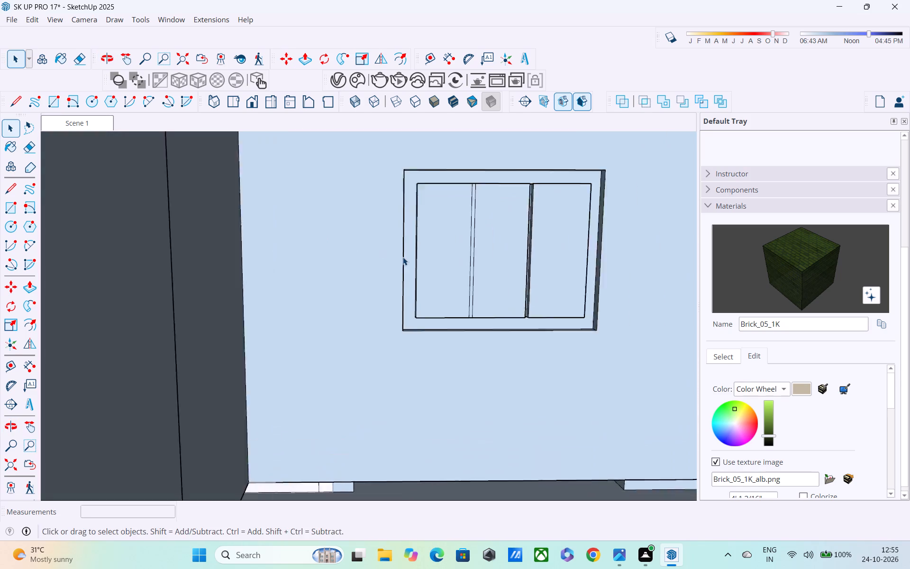
middle_click_drag(417, 259, 395, 274)
scroll(387, 273, "down", 1)
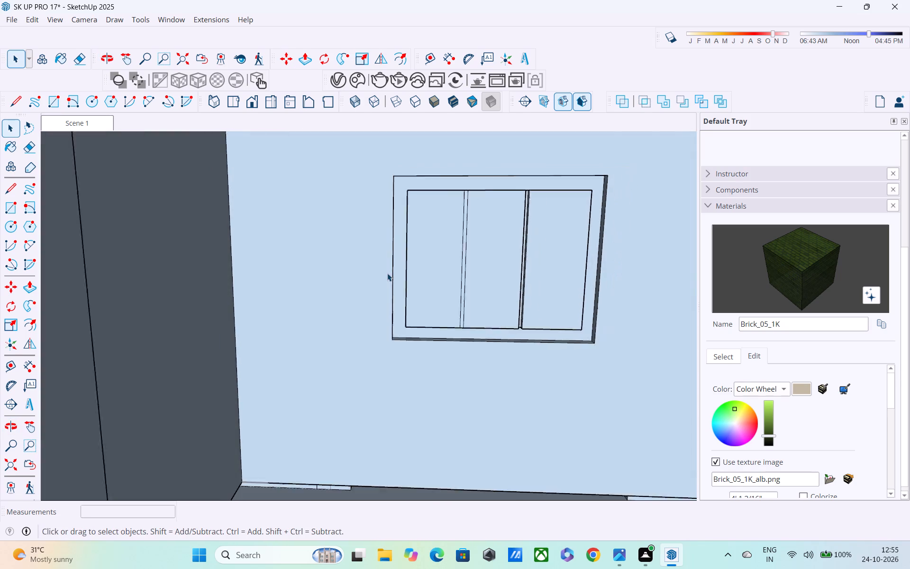
scroll(387, 273, "down", 5)
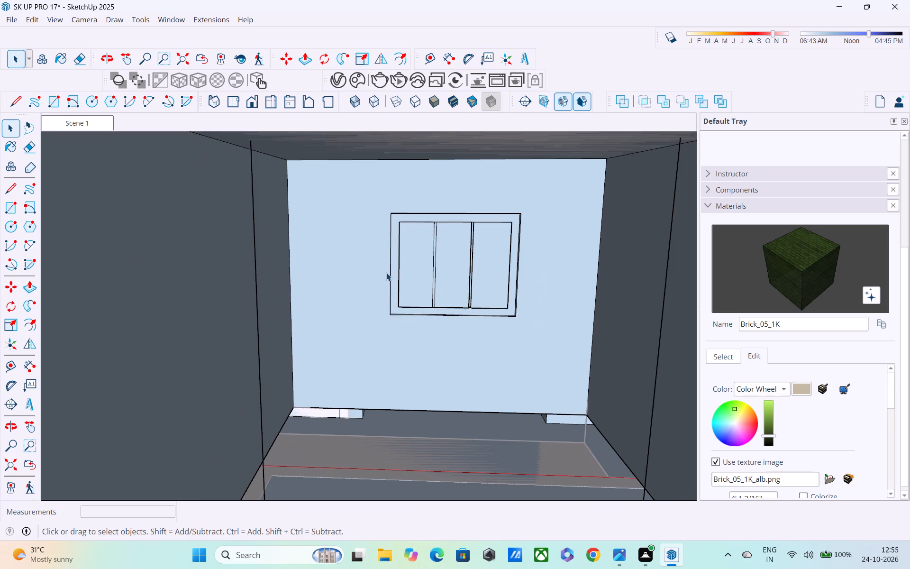
middle_click_drag(384, 268, 341, 219)
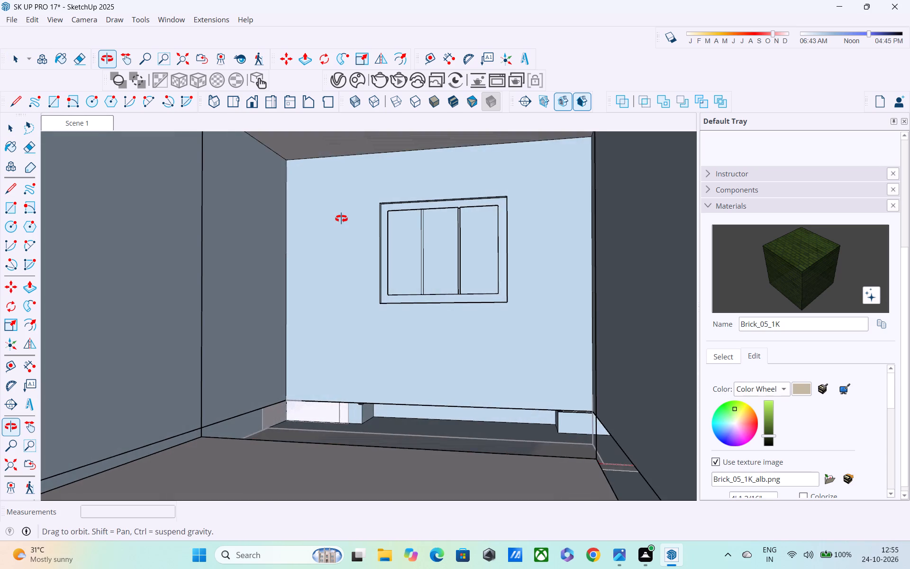
middle_click_drag(341, 219, 369, 221)
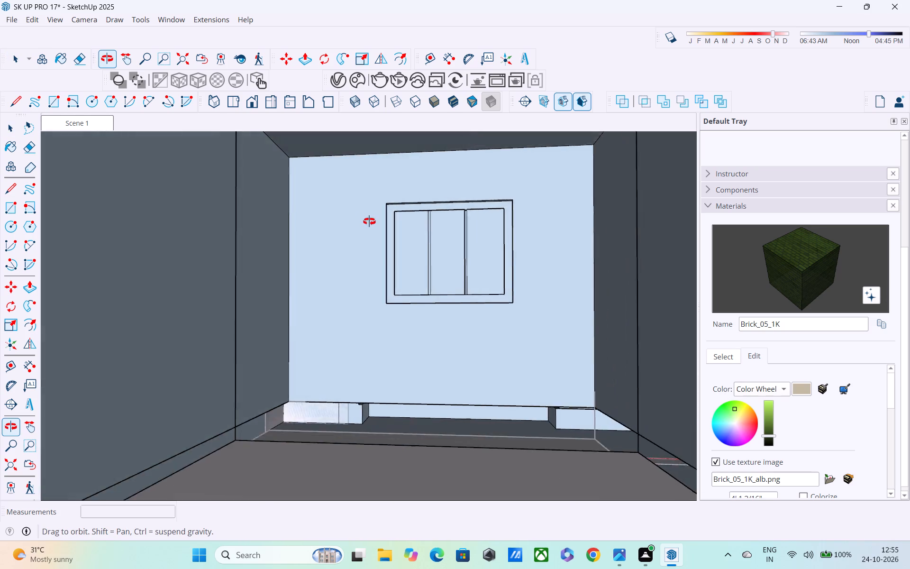
middle_click_drag(369, 221, 429, 281)
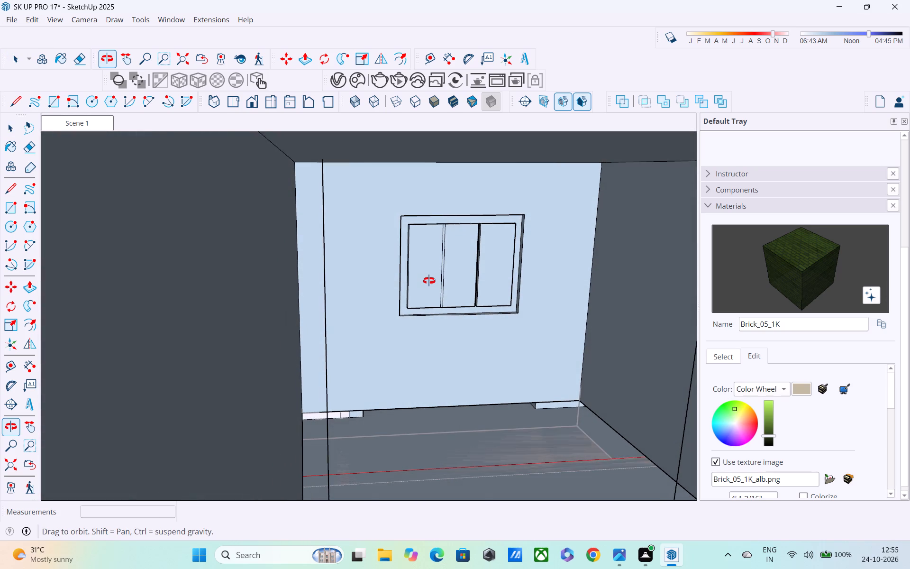
middle_click_drag(429, 281, 429, 281)
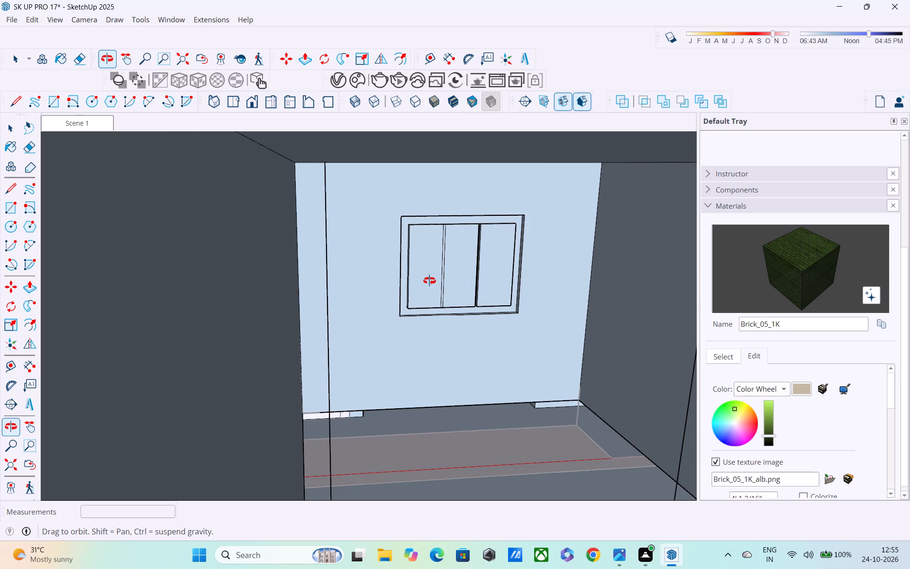
middle_click_drag(429, 281, 403, 250)
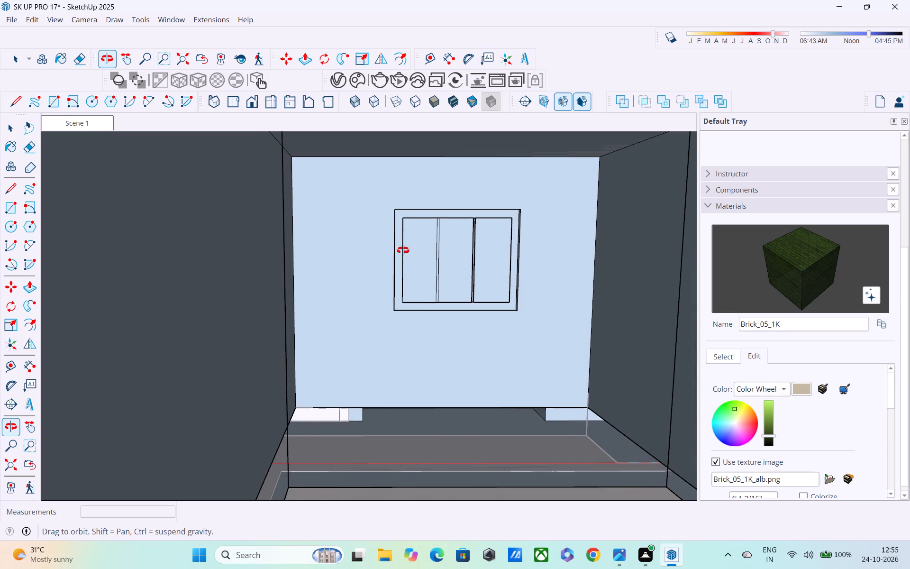
middle_click_drag(403, 250, 347, 185)
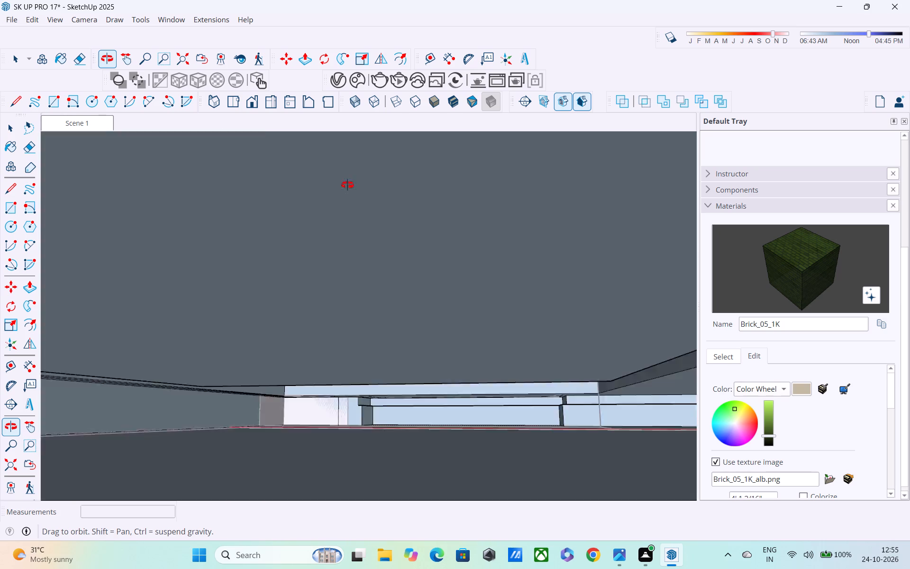
middle_click_drag(347, 185, 352, 185)
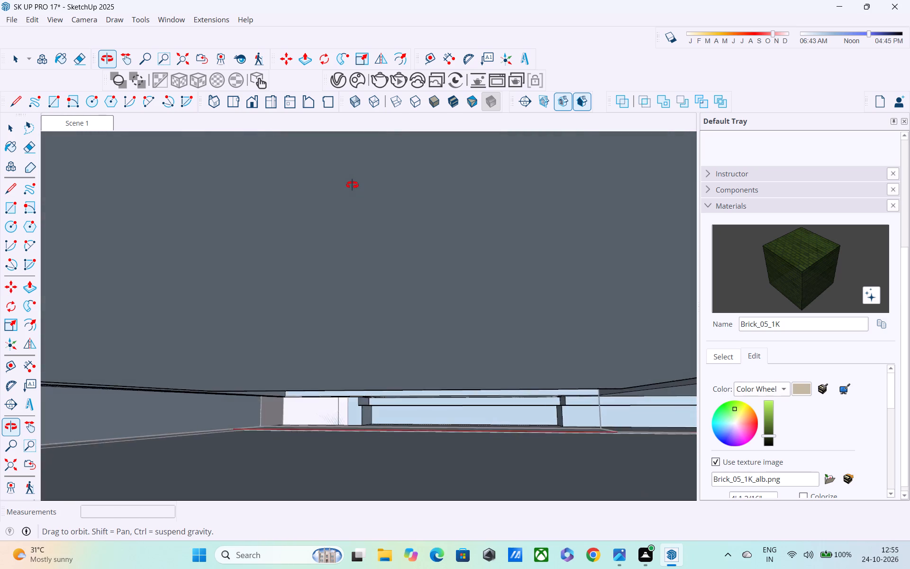
middle_click_drag(352, 185, 374, 214)
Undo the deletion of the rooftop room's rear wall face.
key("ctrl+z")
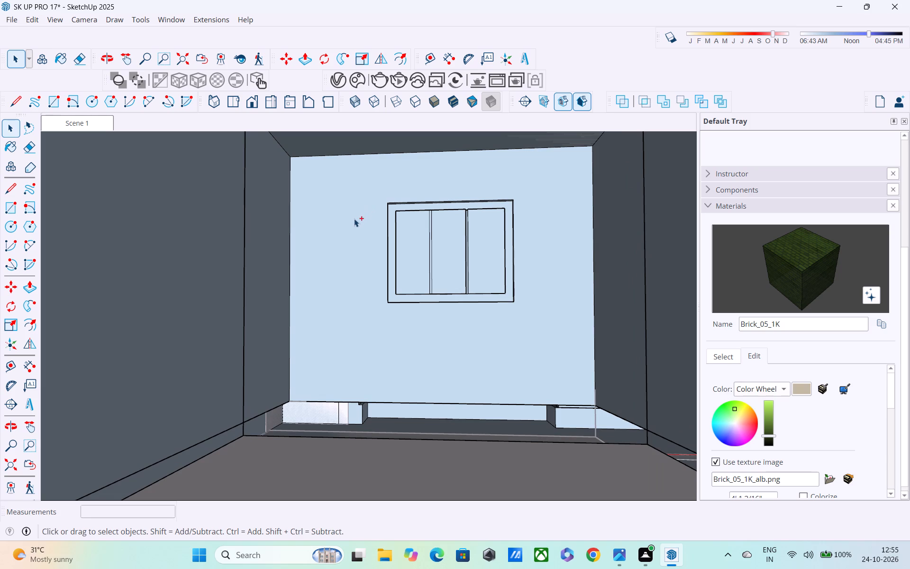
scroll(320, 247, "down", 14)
Paint the rooftop window's three panes with the Glass_Basic_01 material from the Glass collection.
left_click(5, 463)
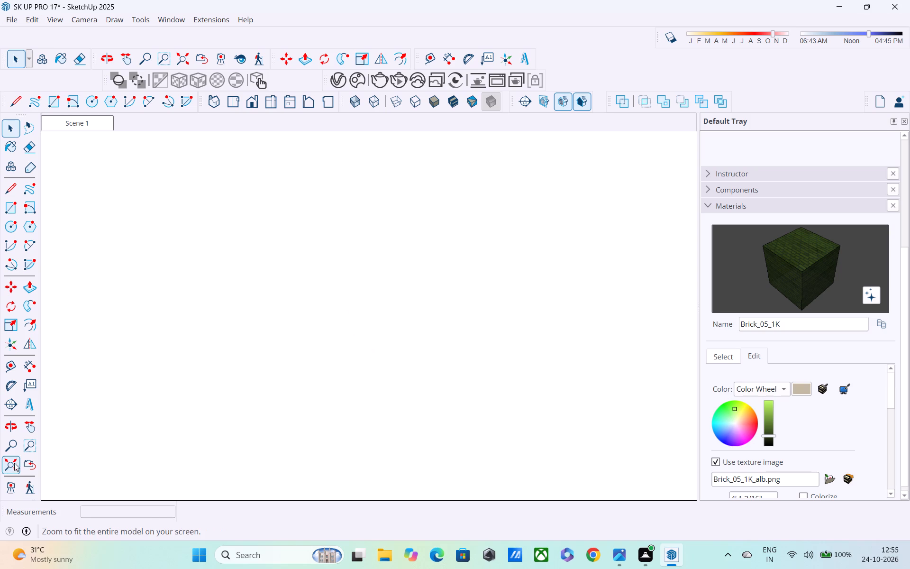
scroll(215, 436, "down", 1)
middle_click_drag(250, 443, 697, 521)
middle_click_drag(381, 377, 0, 351)
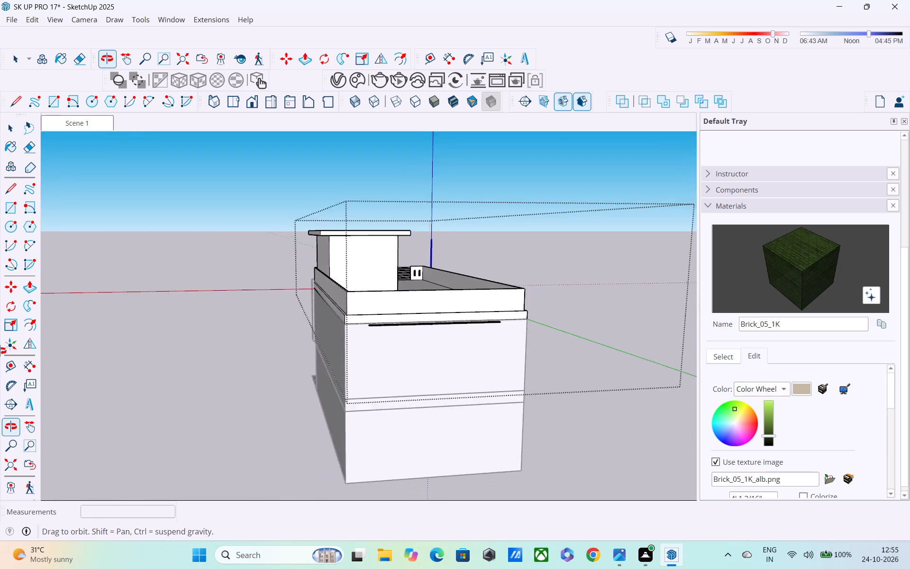
middle_click_drag(0, 351, 610, 286)
middle_click_drag(364, 286, 496, 372)
scroll(403, 279, "up", 12)
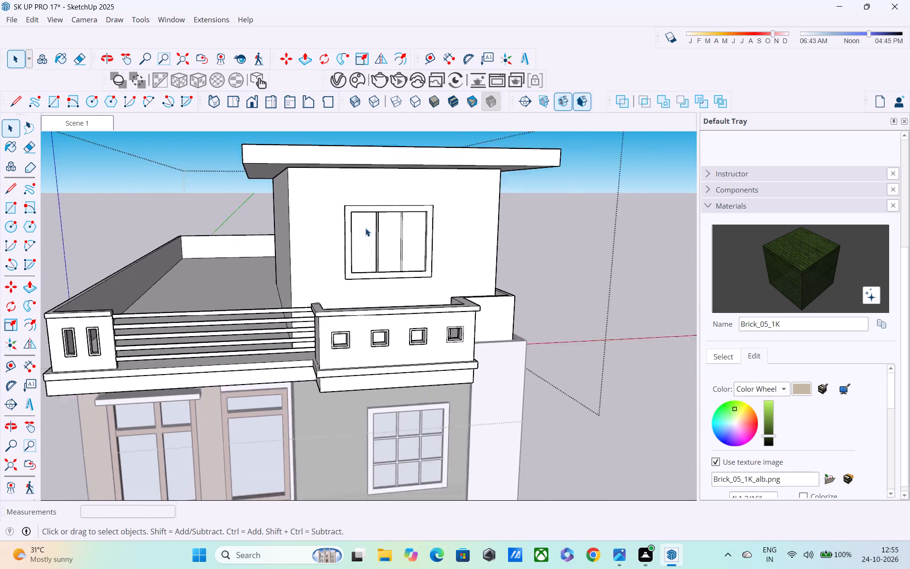
scroll(365, 228, "up", 1)
middle_click_drag(356, 236, 410, 220)
scroll(409, 220, "up", 1)
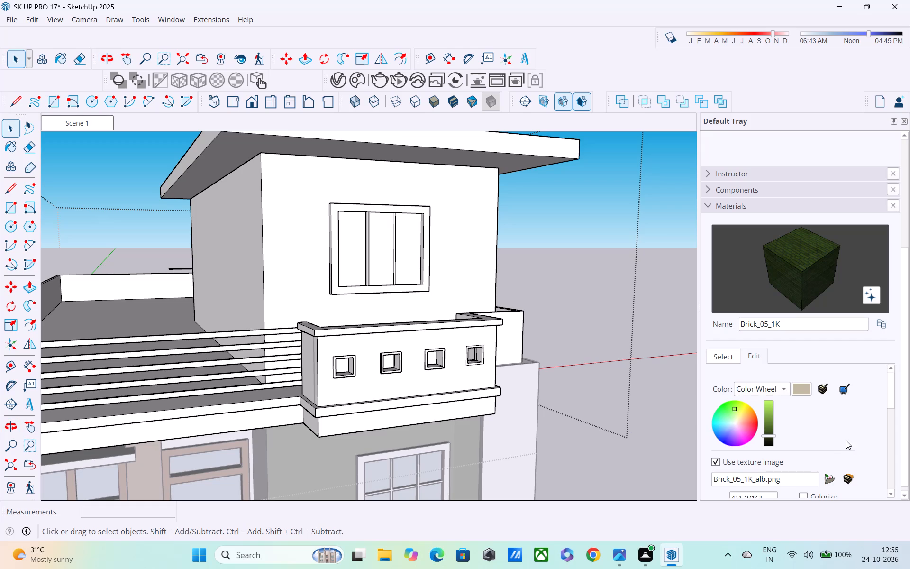
left_click(770, 385)
left_click(754, 368)
left_click(729, 359)
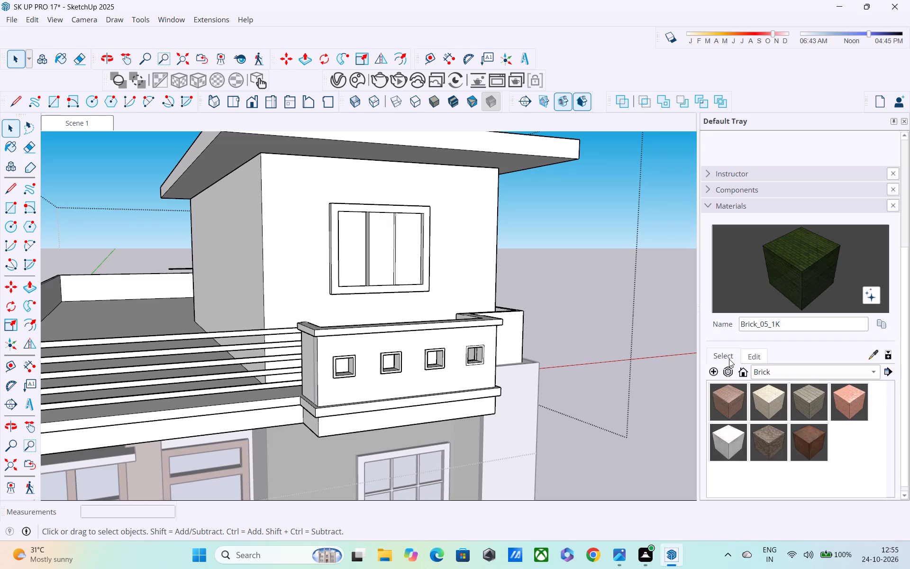
left_click(755, 375)
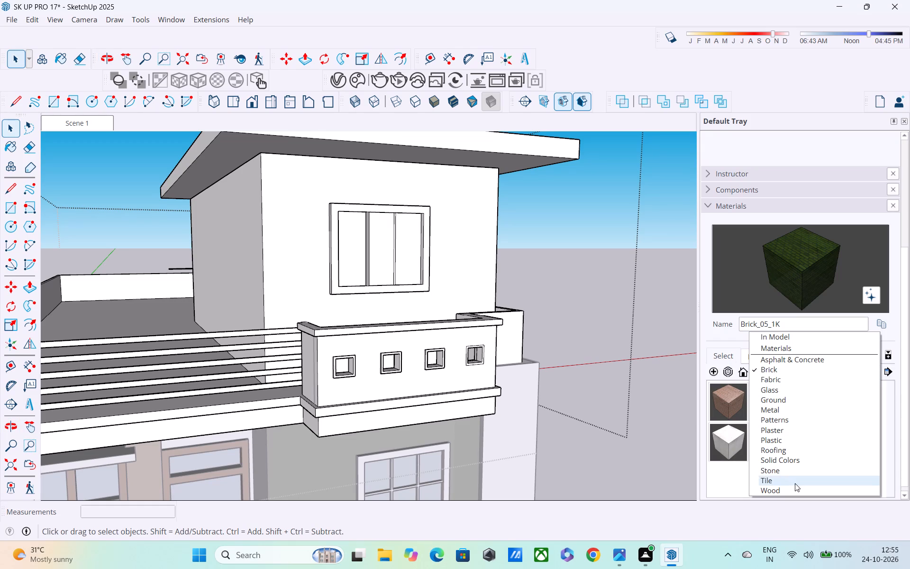
left_click(772, 391)
left_click(734, 392)
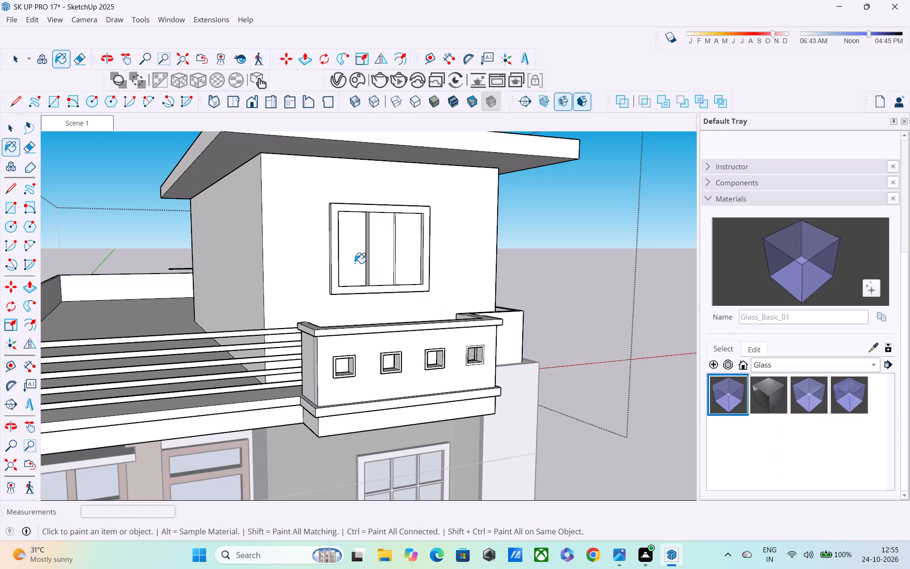
left_click(355, 263)
left_click(379, 261)
left_click(413, 254)
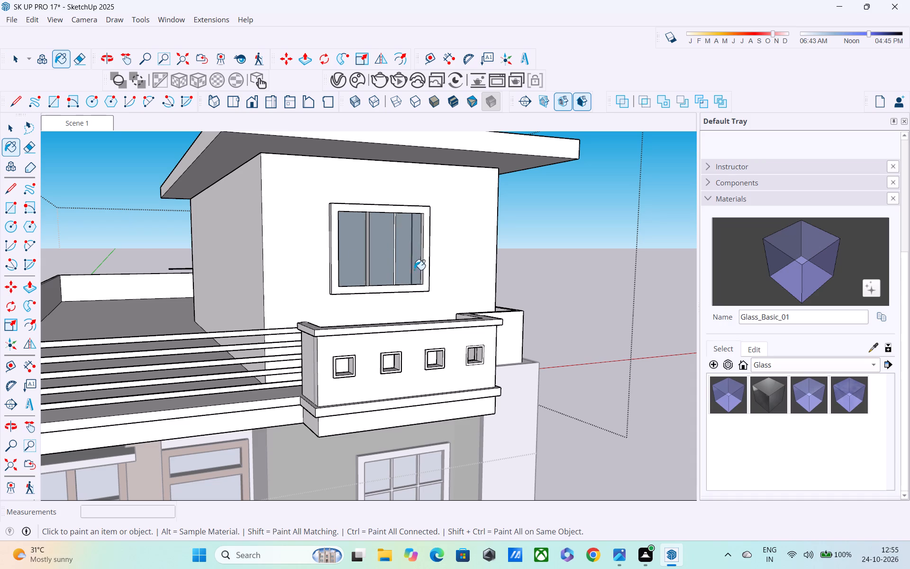
middle_click_drag(409, 278, 205, 283)
middle_click_drag(419, 307, 409, 265)
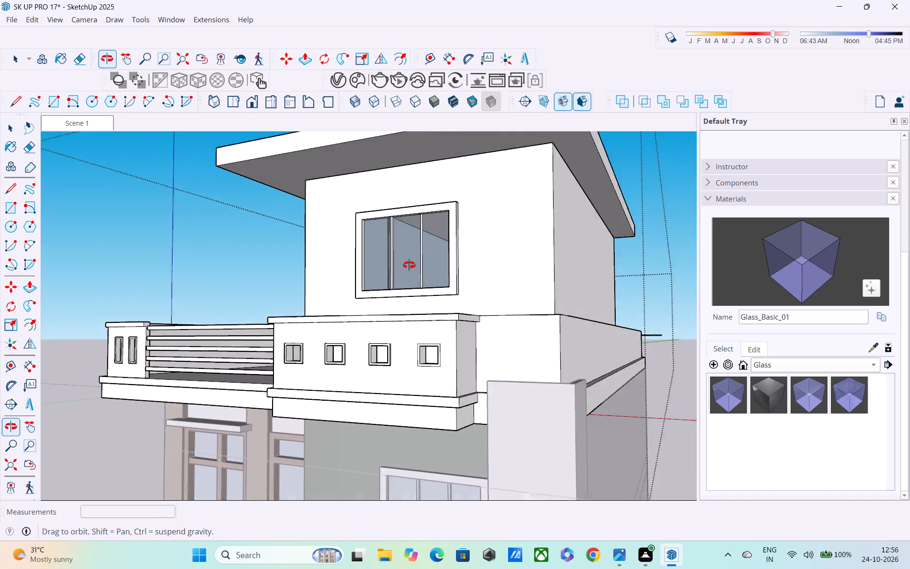
Examine the glazed rooftop window and the house's front facade from several angles and distances.
middle_click_drag(409, 265, 509, 279)
key("space")
left_click(585, 247)
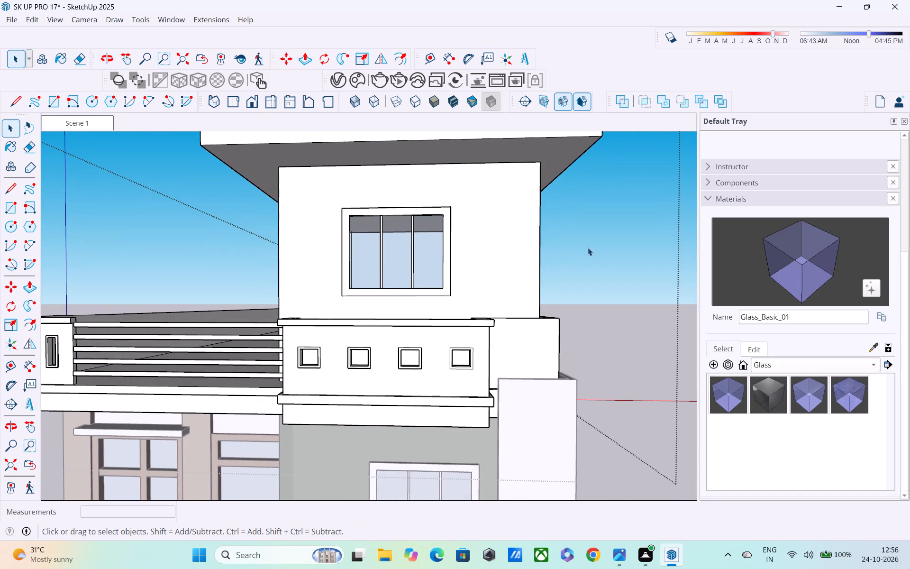
middle_click_drag(600, 271, 529, 315)
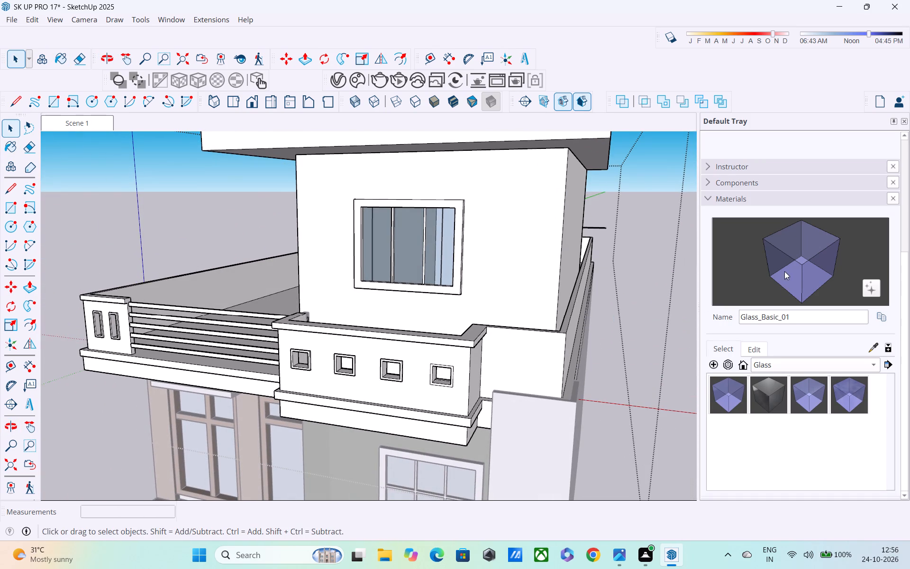
scroll(517, 273, "up", 2)
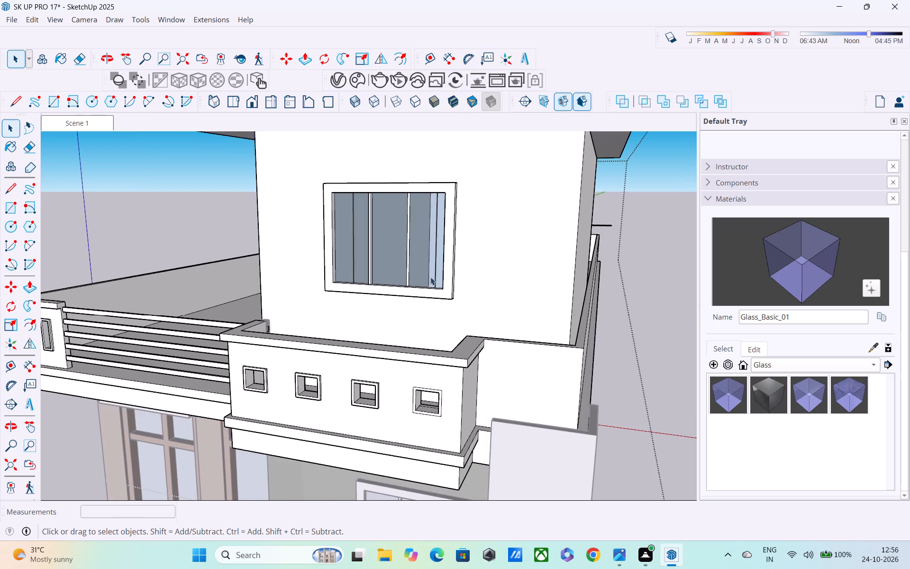
middle_click_drag(403, 286, 325, 308)
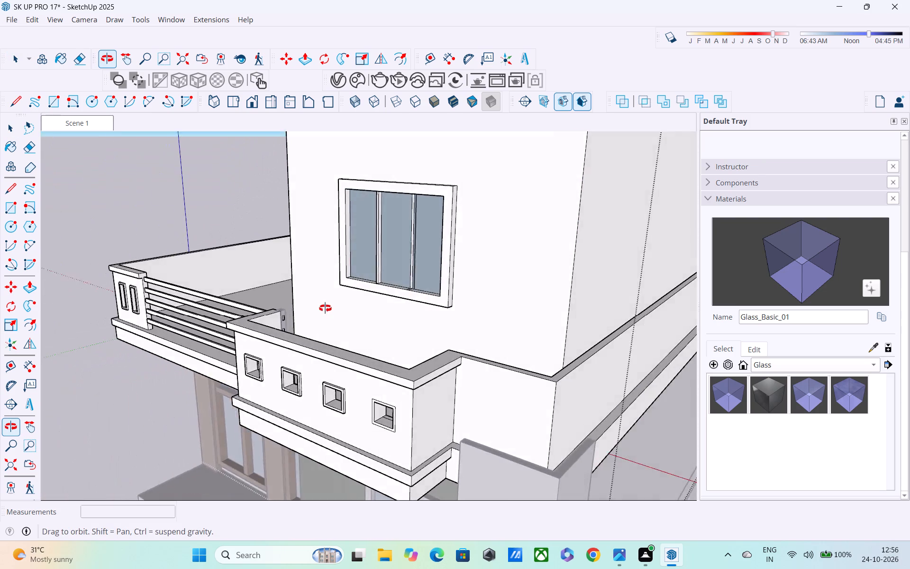
middle_click_drag(325, 308, 489, 282)
scroll(489, 282, "up", 1)
scroll(489, 281, "down", 4)
middle_click_drag(464, 341, 464, 274)
scroll(465, 281, "down", 2)
middle_click_drag(475, 304, 431, 337)
scroll(431, 337, "down", 2)
middle_click_drag(437, 358, 449, 330)
key("space")
left_click(635, 258)
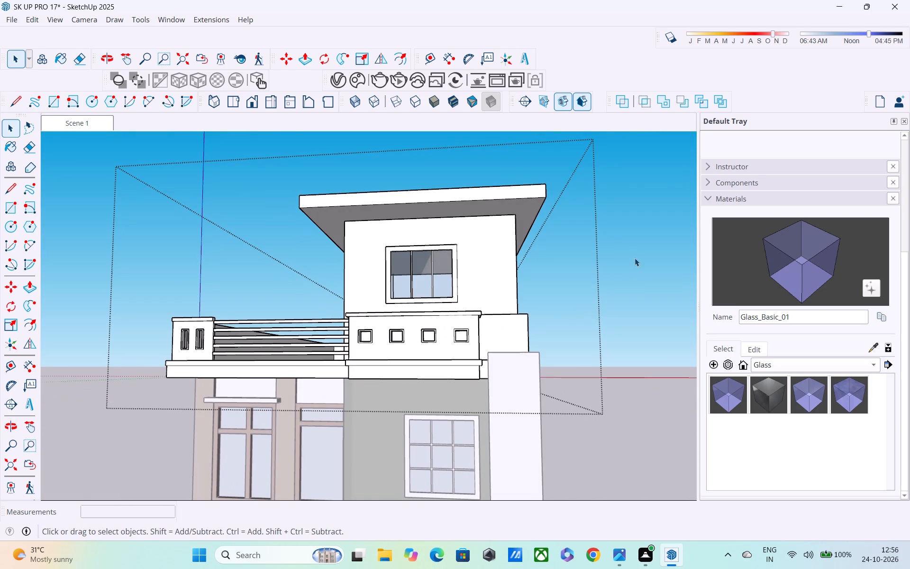
middle_click_drag(485, 394, 463, 369)
scroll(453, 399, "down", 4)
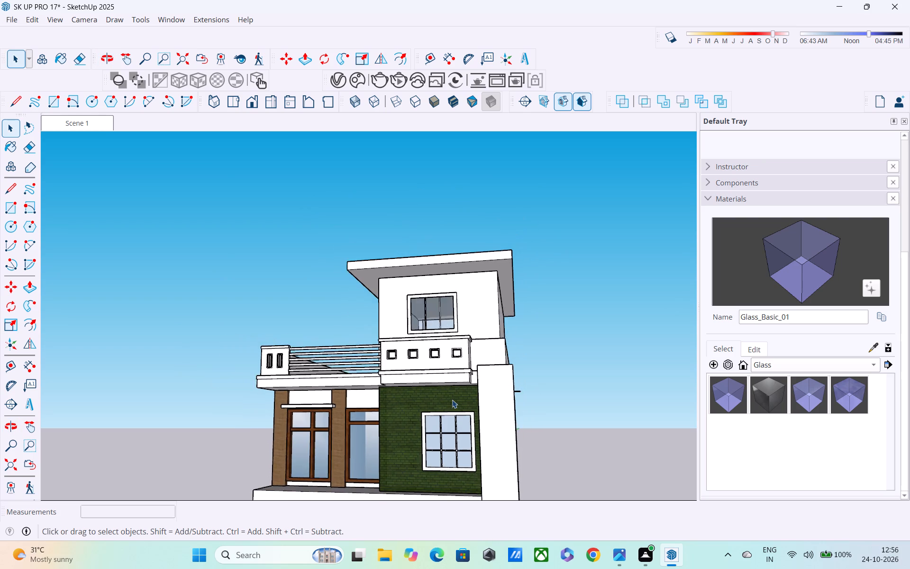
scroll(452, 400, "down", 2)
left_click(444, 401)
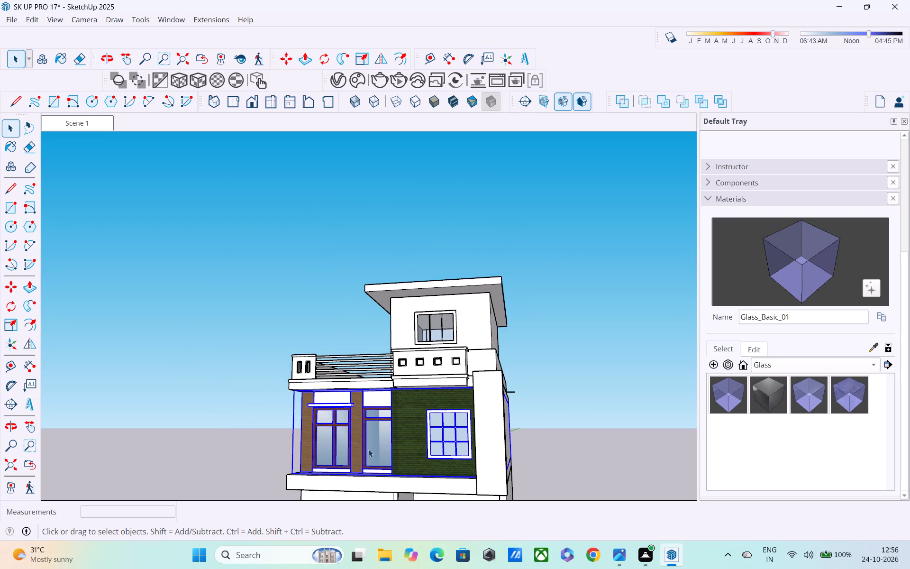
left_click(556, 288)
Open the Brick collection in the materials library.
left_click(765, 366)
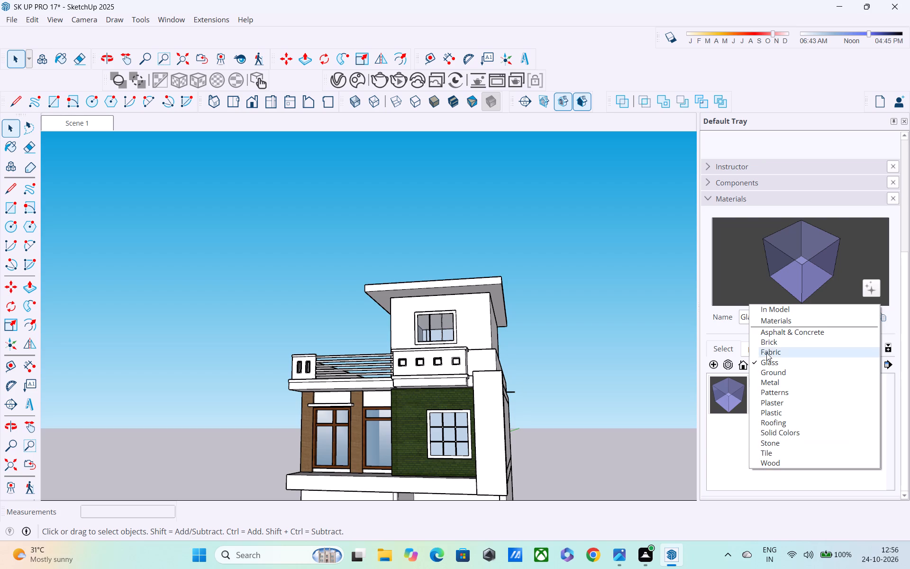
left_click(768, 343)
Examine the whole house from the front, both sides and above, ending at the balcony corner over the wood-clad pillars.
middle_click_drag(552, 448, 515, 473)
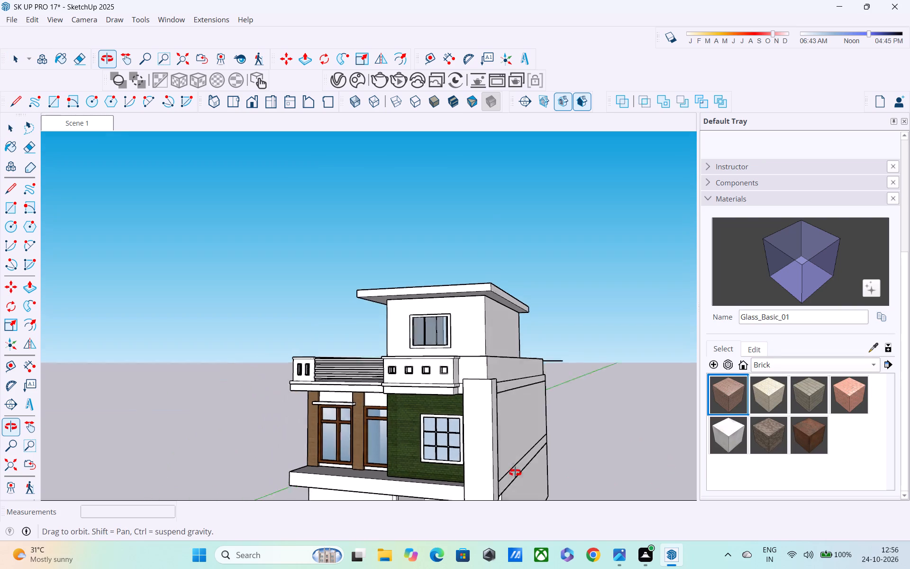
middle_click_drag(515, 473, 510, 471)
key("space")
left_click(587, 298)
middle_click_drag(588, 387, 600, 376)
scroll(600, 379, "down", 4)
middle_click_drag(568, 436, 629, 420)
left_click(283, 344)
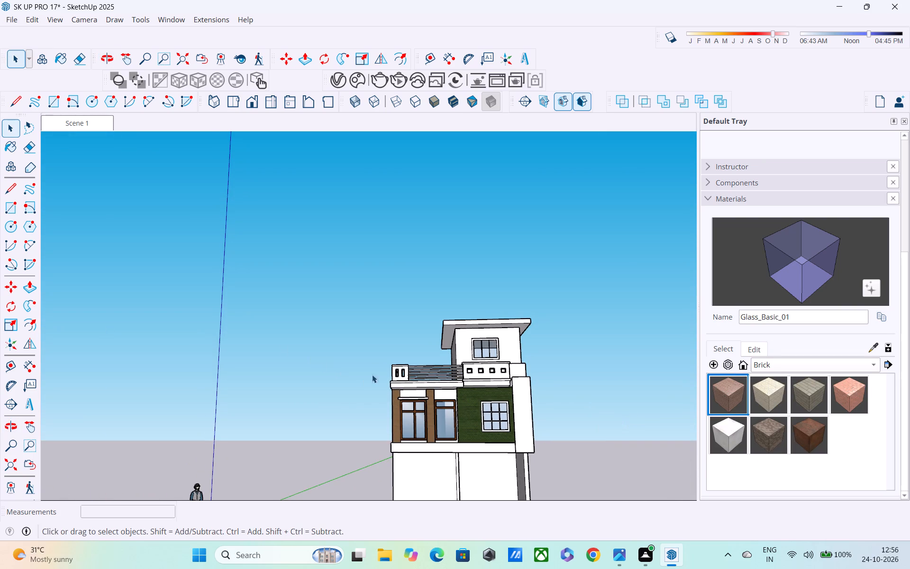
middle_click_drag(498, 416, 473, 496)
scroll(431, 461, "up", 1)
middle_click_drag(400, 431, 604, 502)
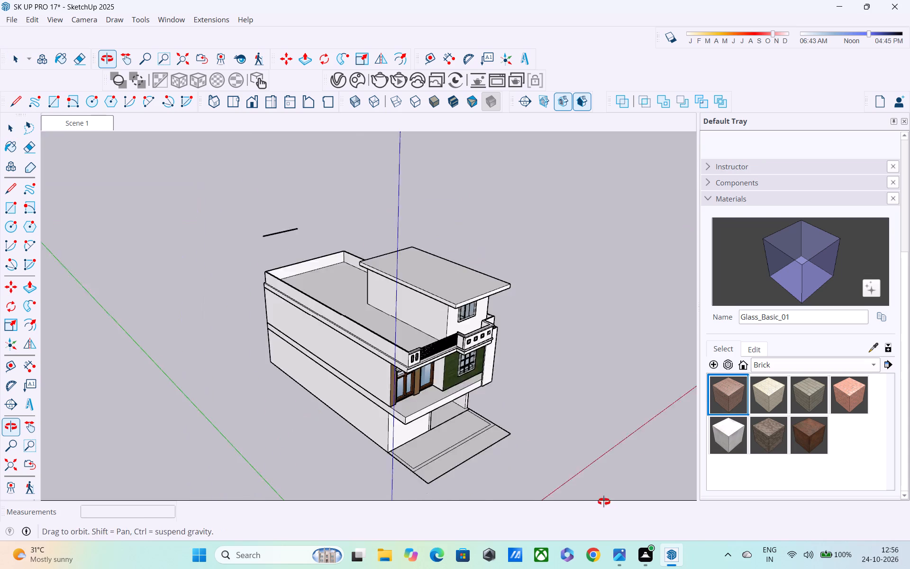
middle_click_drag(604, 502, 580, 477)
scroll(425, 386, "up", 4)
scroll(359, 380, "up", 3)
scroll(387, 352, "up", 4)
middle_click_drag(394, 340, 480, 236)
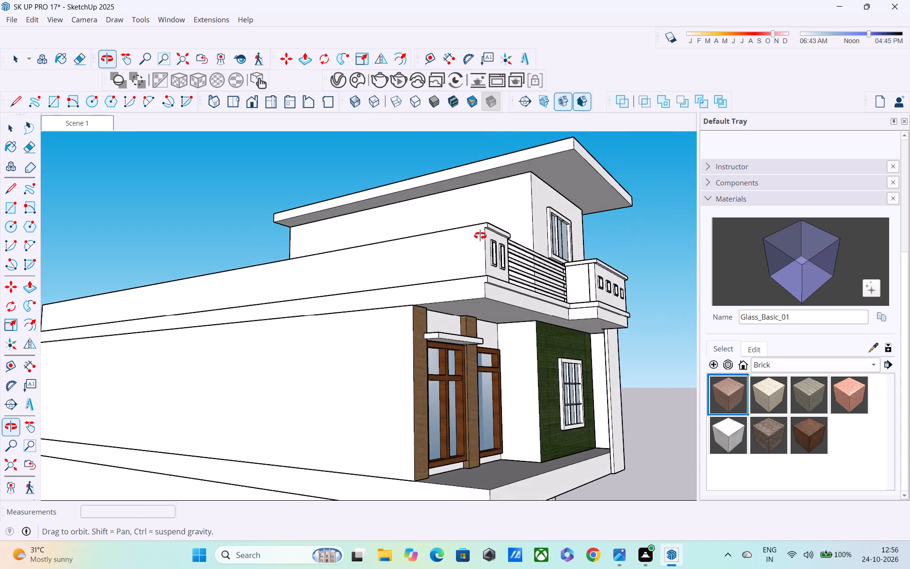
middle_click_drag(480, 236, 309, 227)
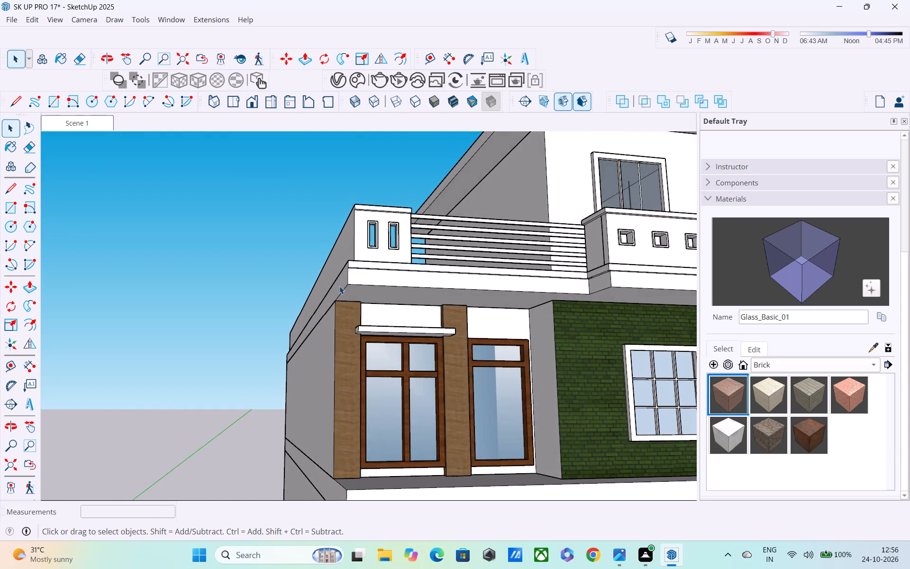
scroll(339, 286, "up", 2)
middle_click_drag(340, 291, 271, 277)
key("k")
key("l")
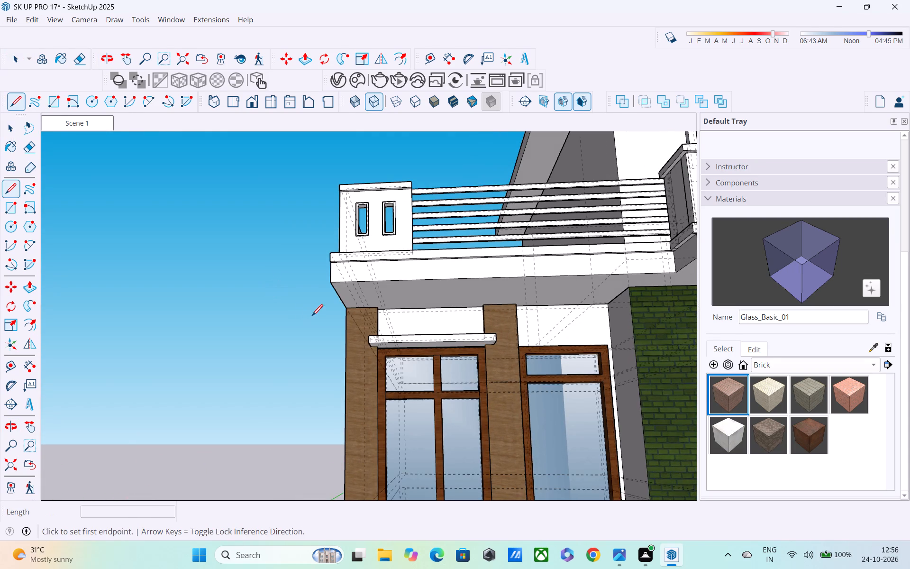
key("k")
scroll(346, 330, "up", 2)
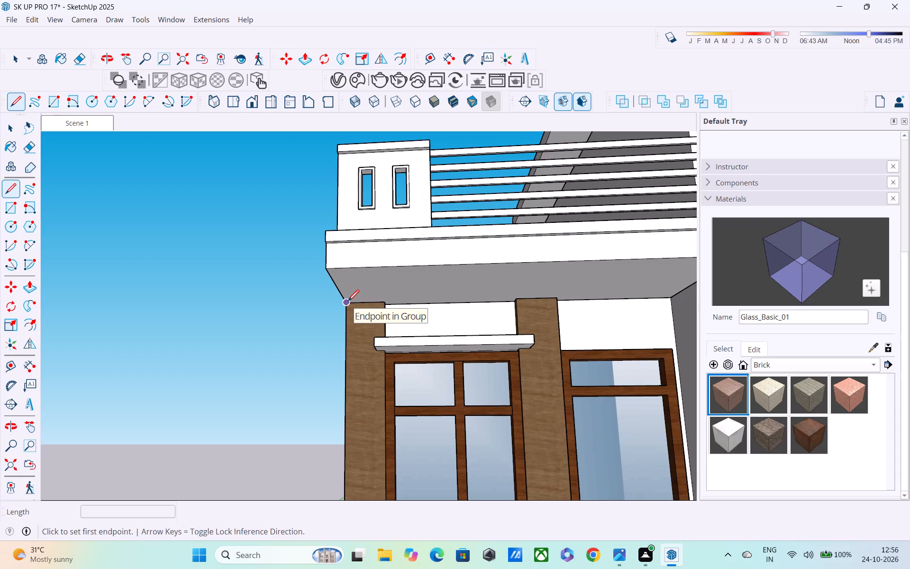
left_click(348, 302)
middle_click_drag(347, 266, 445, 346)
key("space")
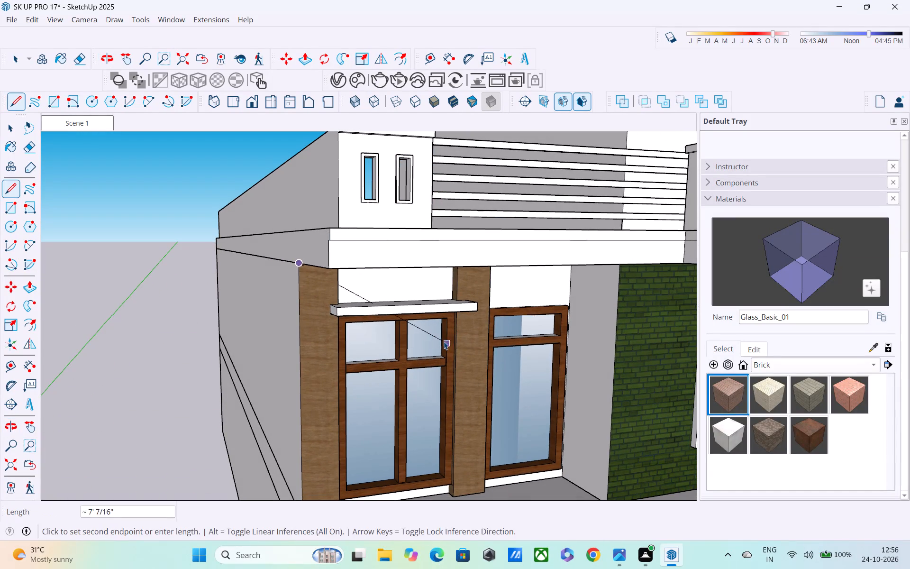
Place a vertical guide along the outer edge of the wood-clad corner pillar.
key("t")
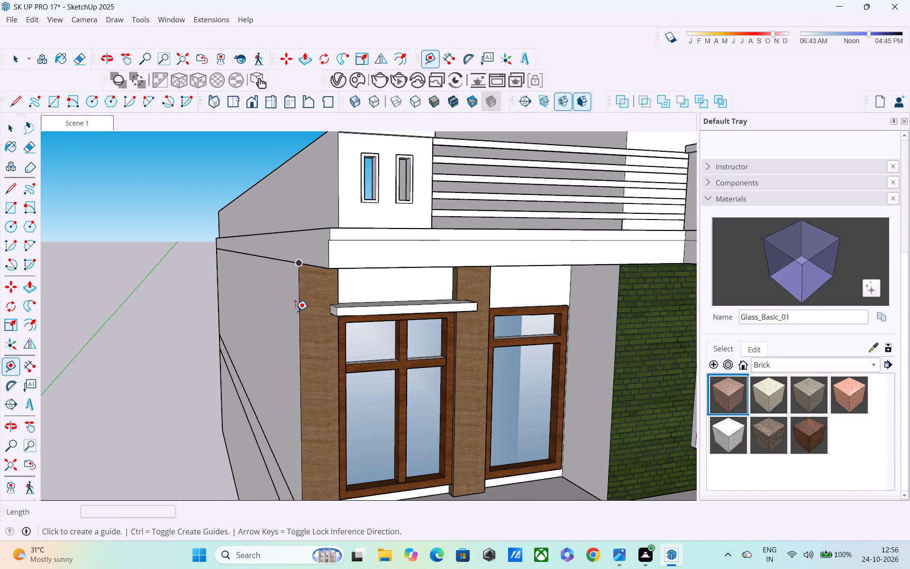
left_click(298, 315)
left_click(301, 310)
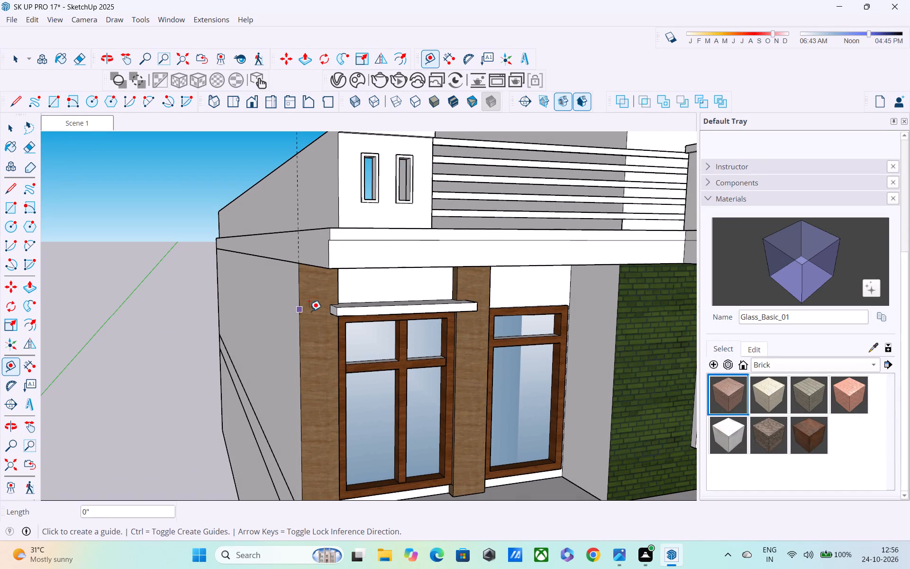
middle_click(319, 308)
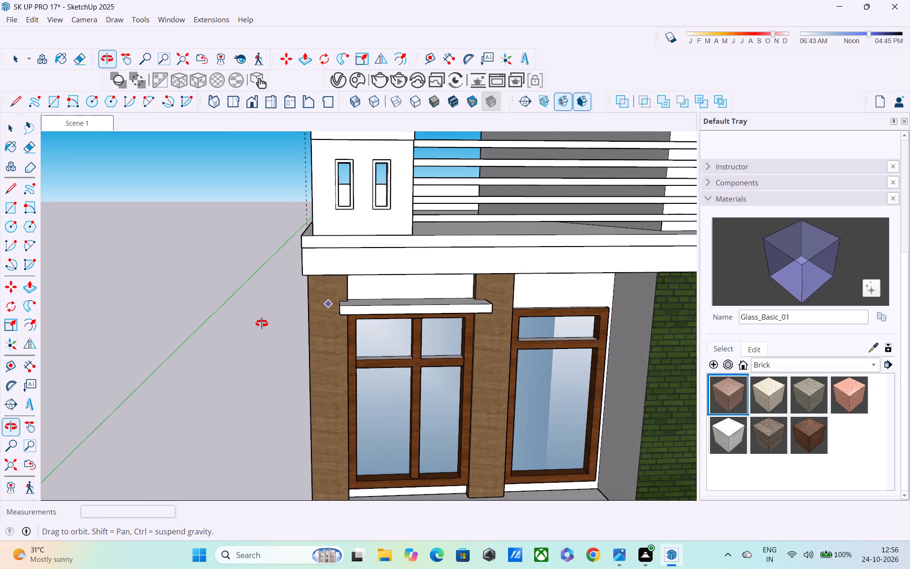
key("space")
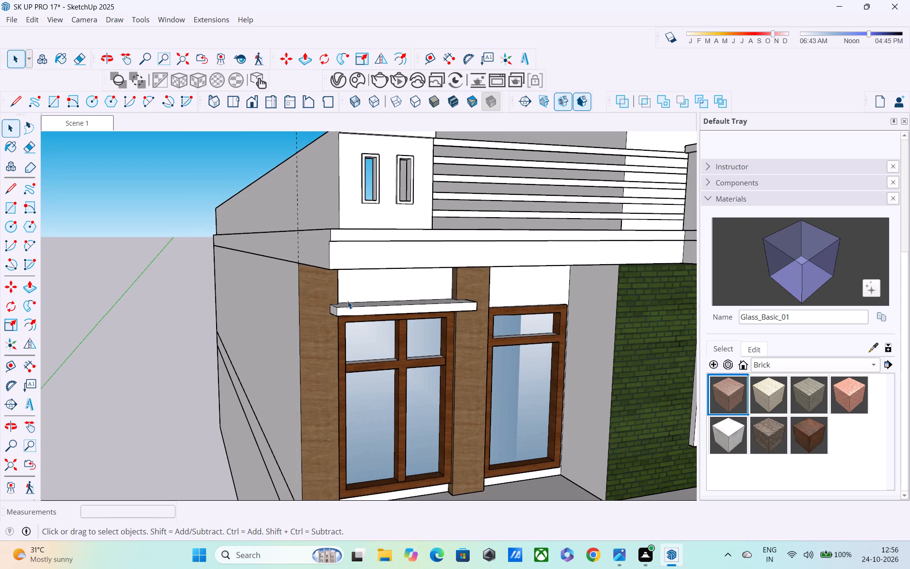
key("Escape")
key("space")
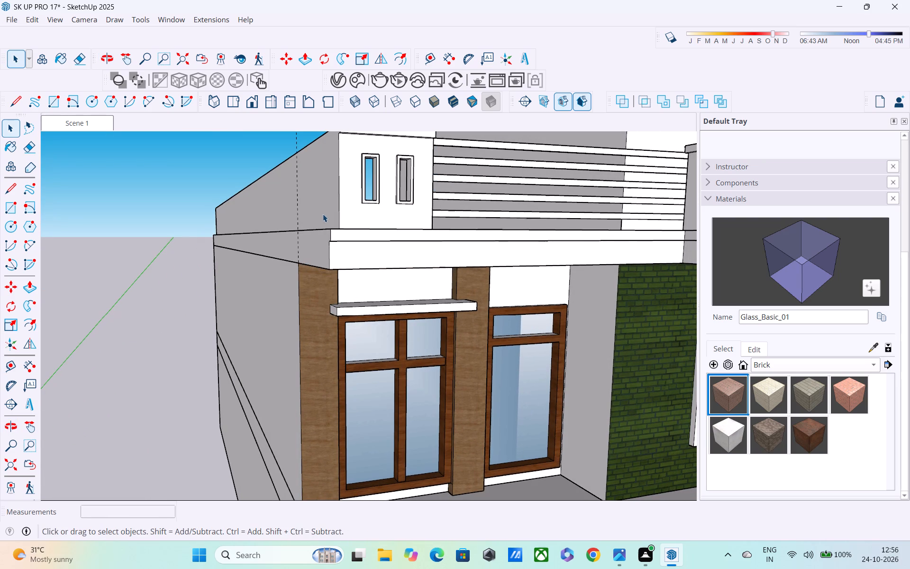
Push/Pull the roof parapet's side face 4" outward, flush with the edge of the band beneath it.
left_click(321, 212)
double_click(325, 218)
key("p")
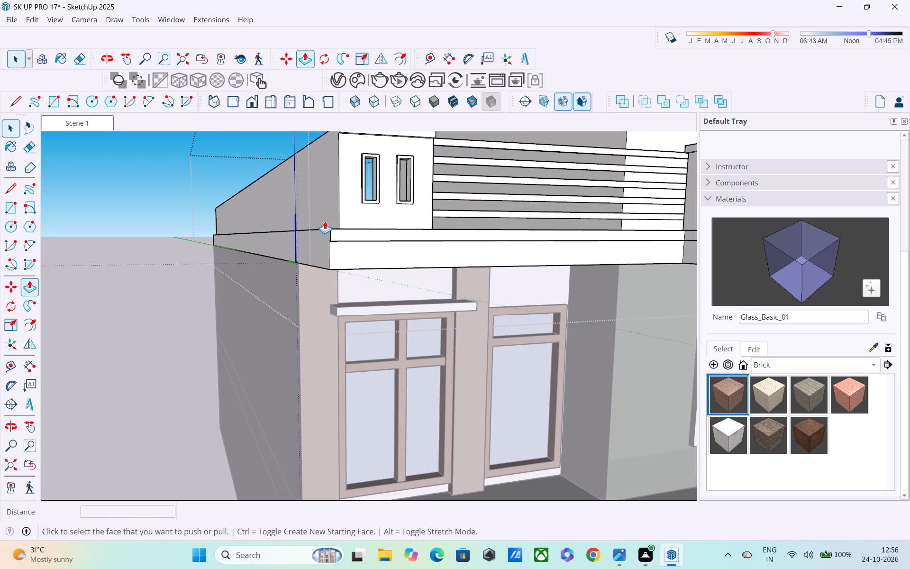
left_click(324, 190)
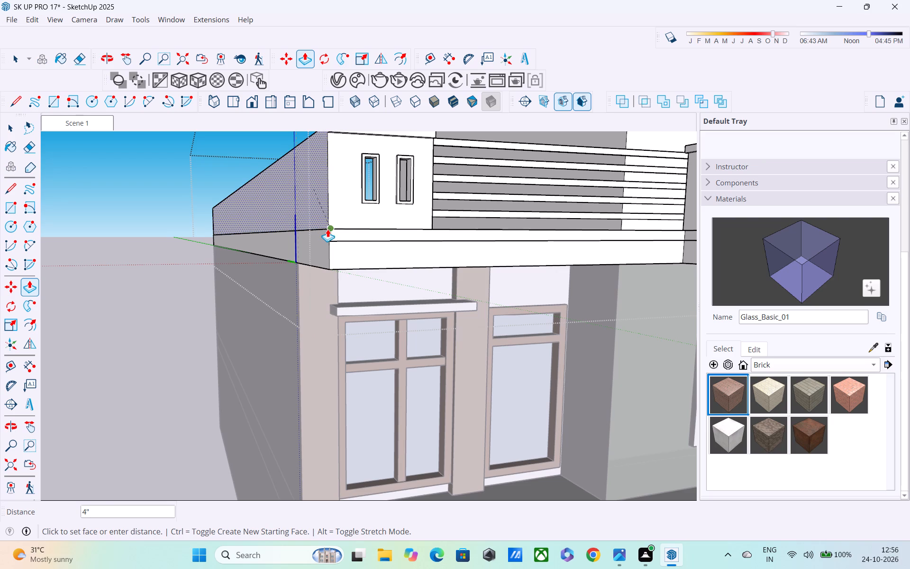
left_click(328, 229)
scroll(328, 229, "up", 1)
middle_click_drag(348, 241, 253, 218)
scroll(284, 216, "down", 3)
middle_click_drag(333, 269, 340, 252)
key("space")
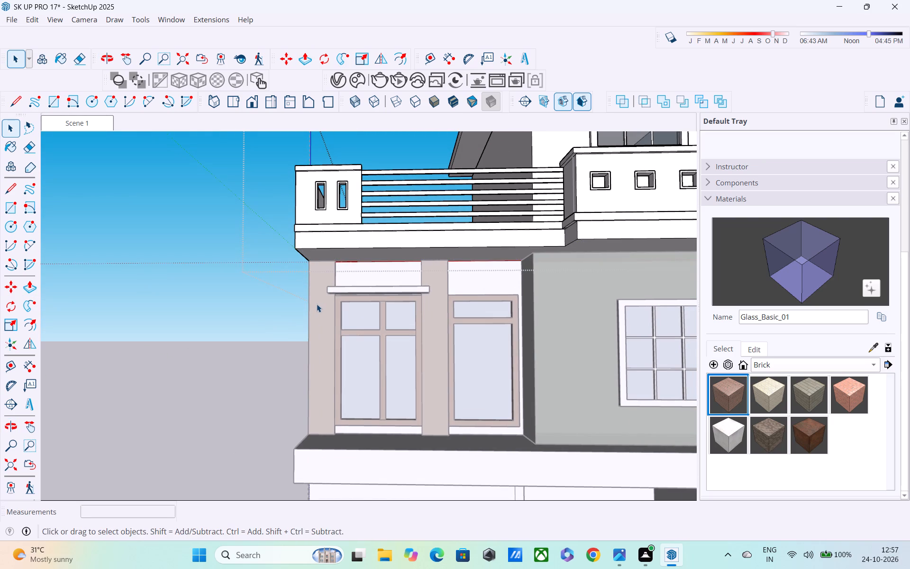
left_click(251, 309)
Place vertical guides along the outer and inner edges of the wood-clad corner pillar.
key("t")
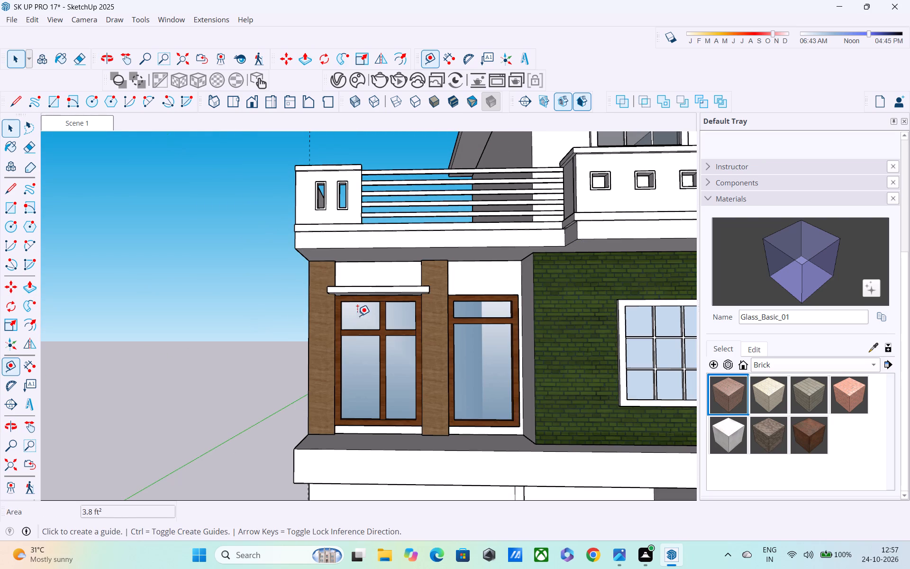
left_click(307, 323)
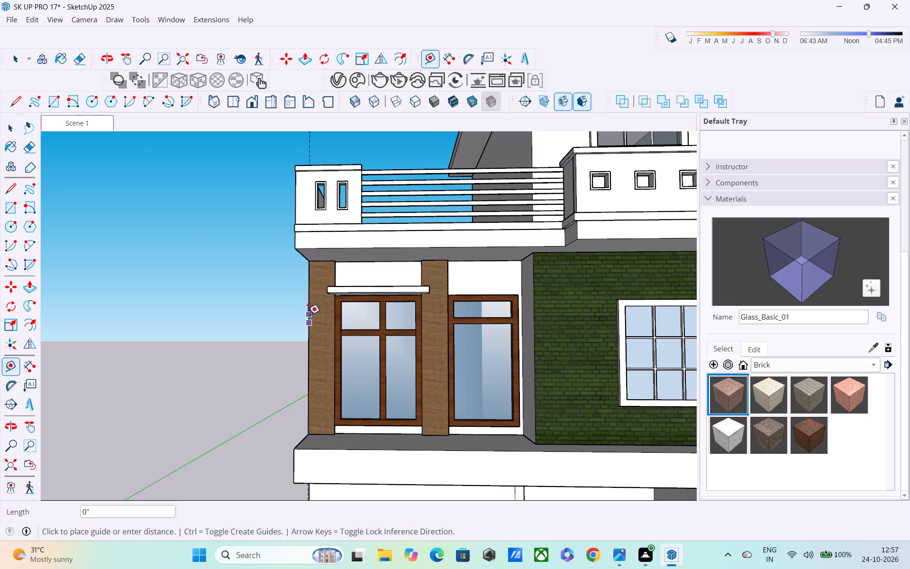
middle_click_drag(328, 319, 364, 342)
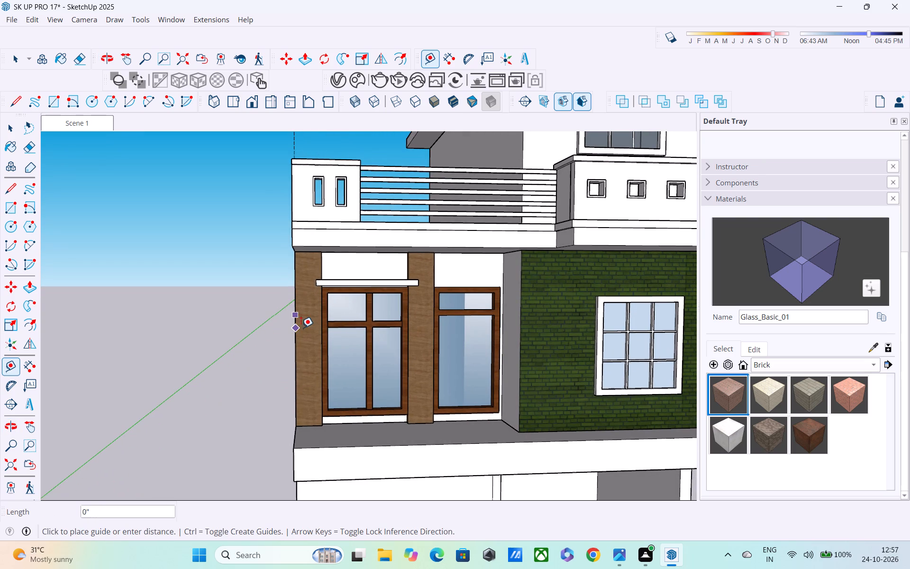
left_click(299, 322)
left_click(321, 319)
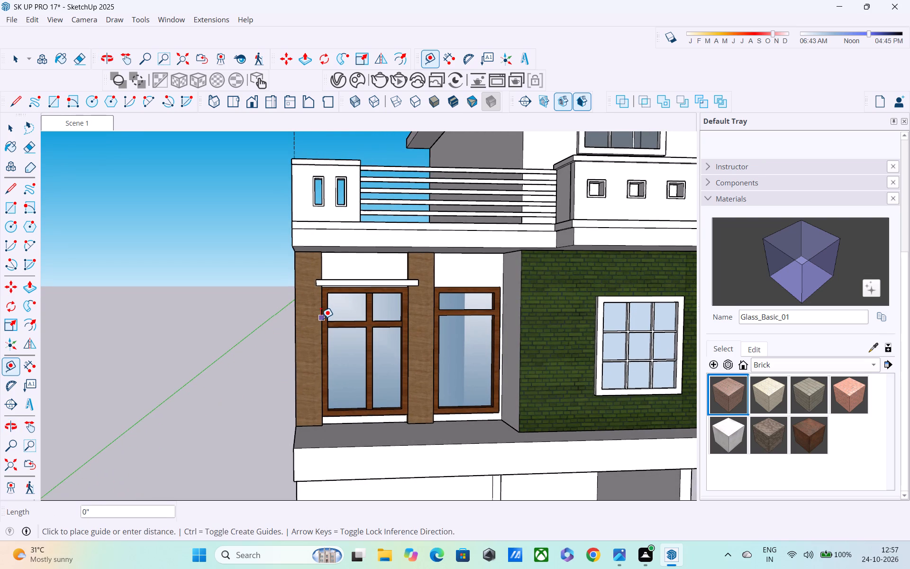
left_click(323, 314)
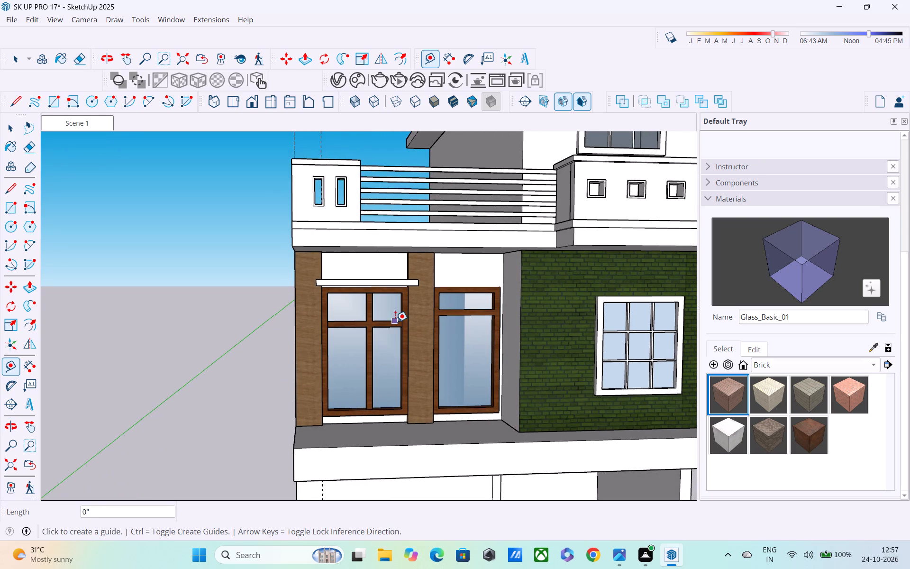
Place vertical guides along both edges of the second wood-clad pillar, between the door and the narrow window.
left_click(409, 317)
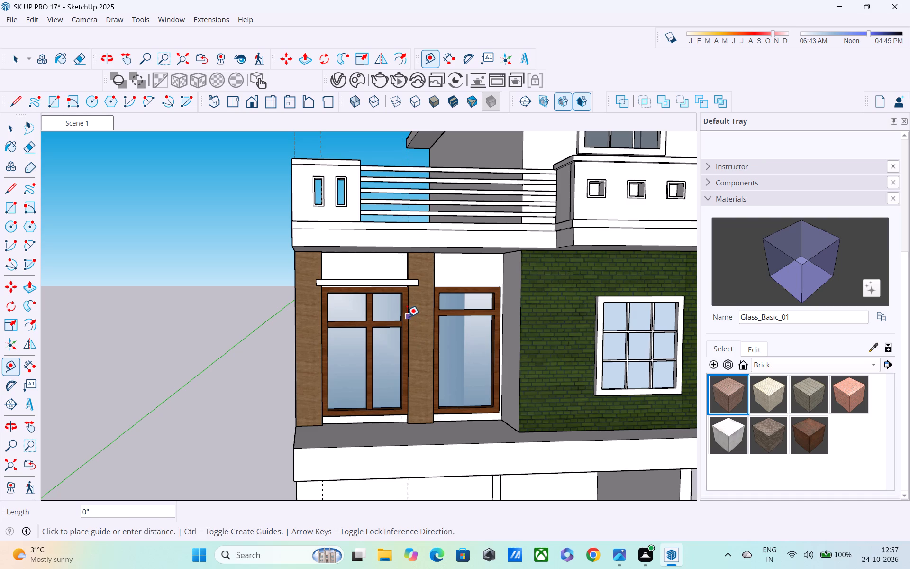
left_click(407, 317)
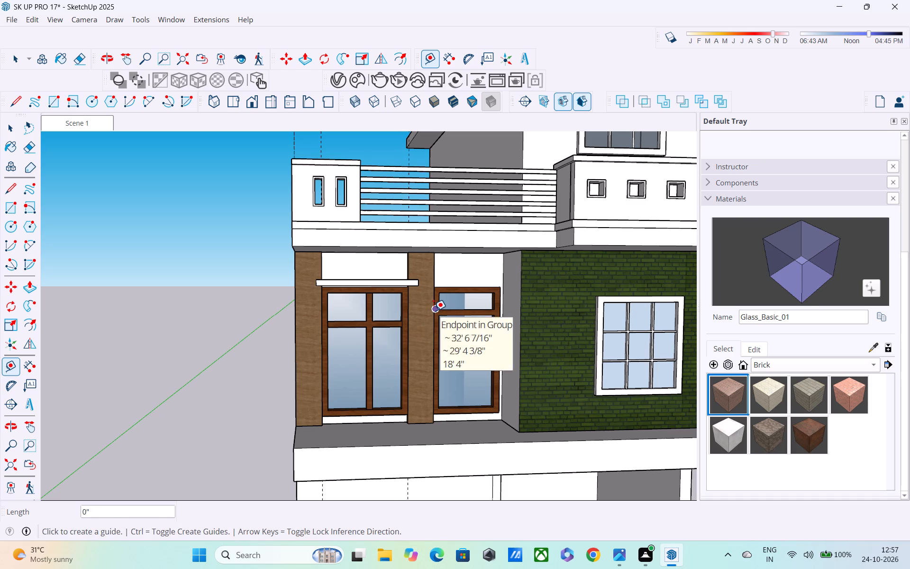
left_click(434, 311)
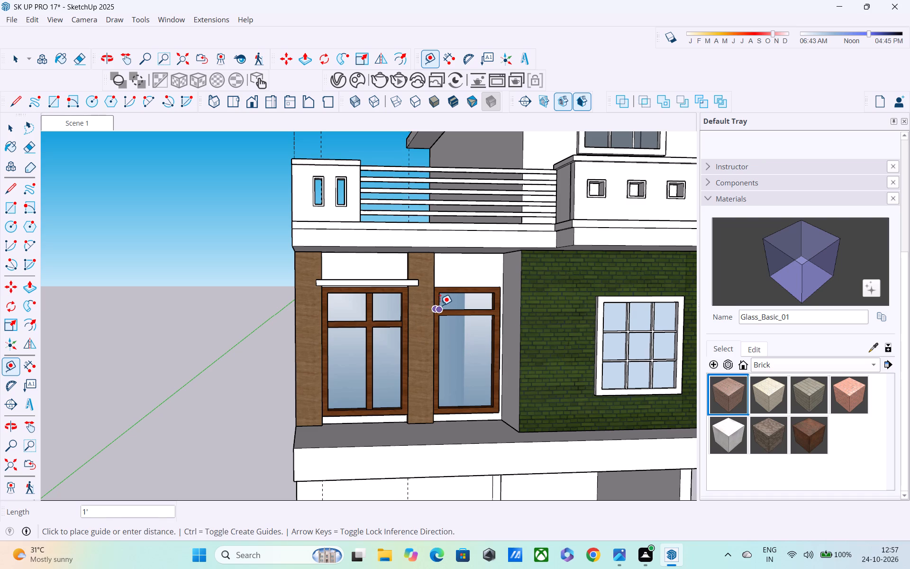
key("Escape")
key("space")
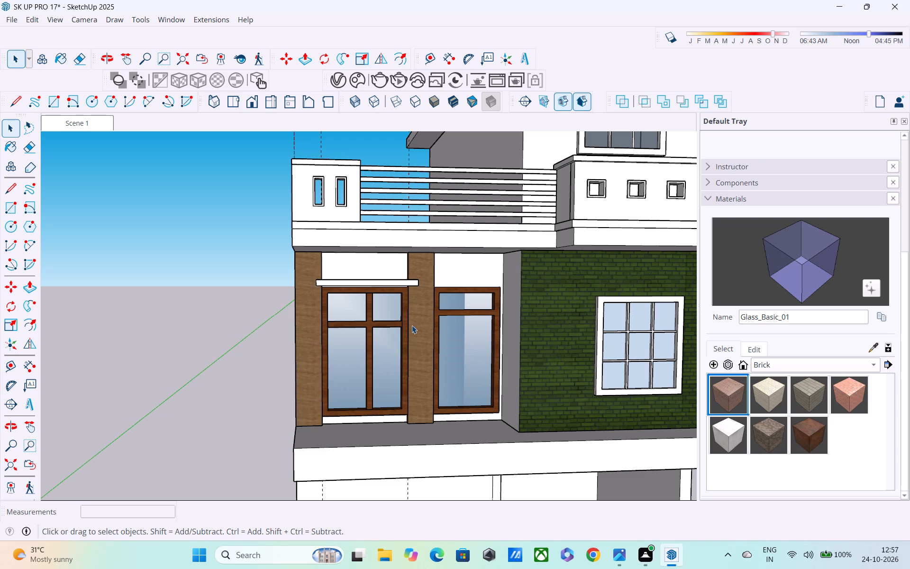
key("t")
left_click(409, 320)
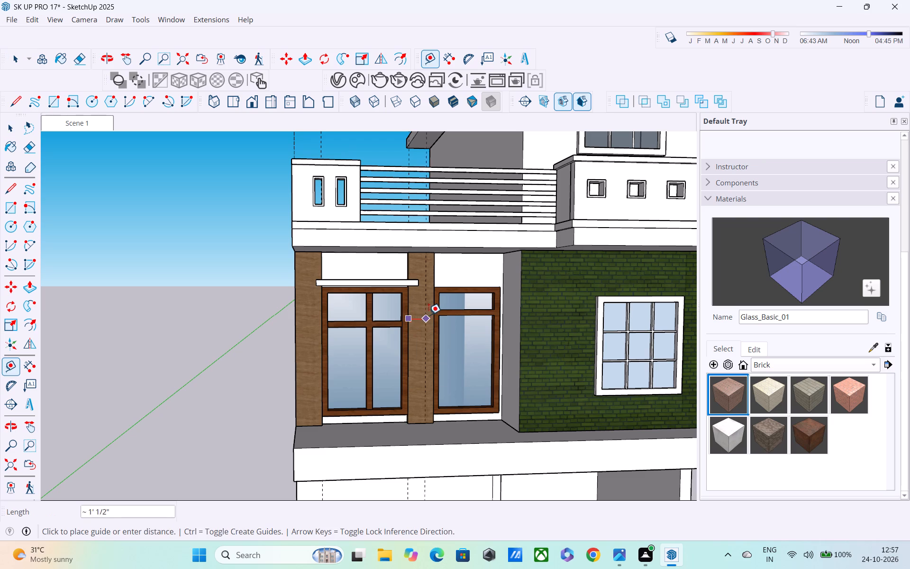
left_click(434, 316)
scroll(426, 322, "down", 1)
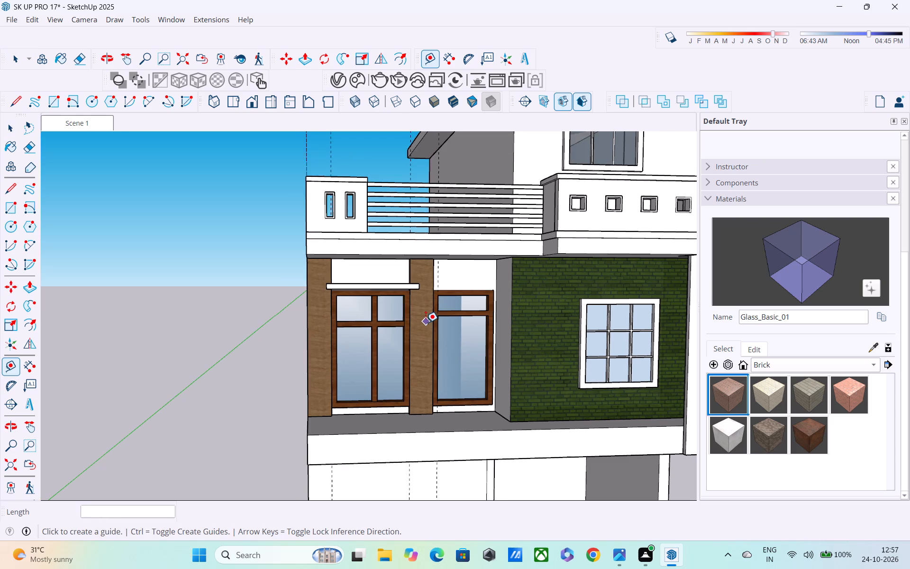
Undo the last guide and replace it with a vertical guide along the second wood-clad pillar's edge beside the narrow window.
middle_click_drag(426, 318, 368, 315)
scroll(541, 296, "up", 3)
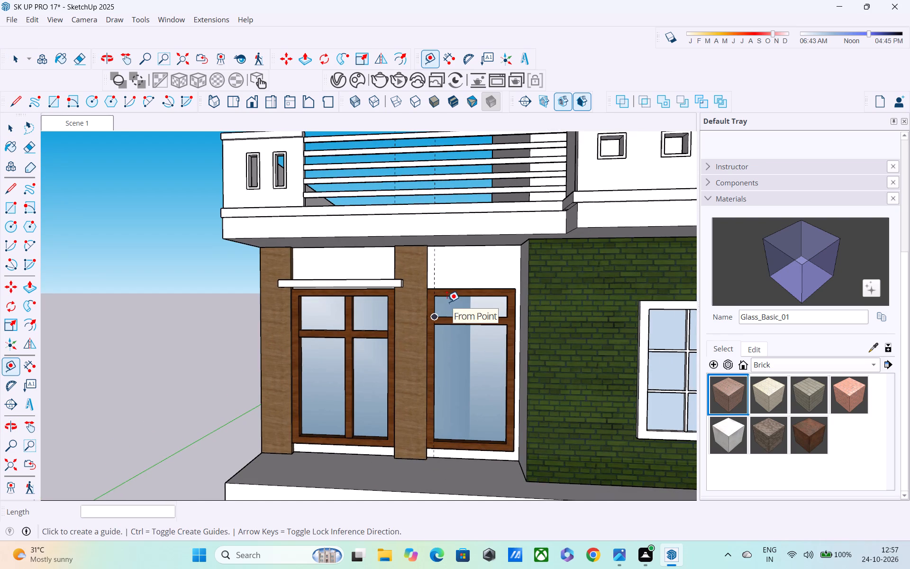
key("ctrl+z")
left_click(397, 308)
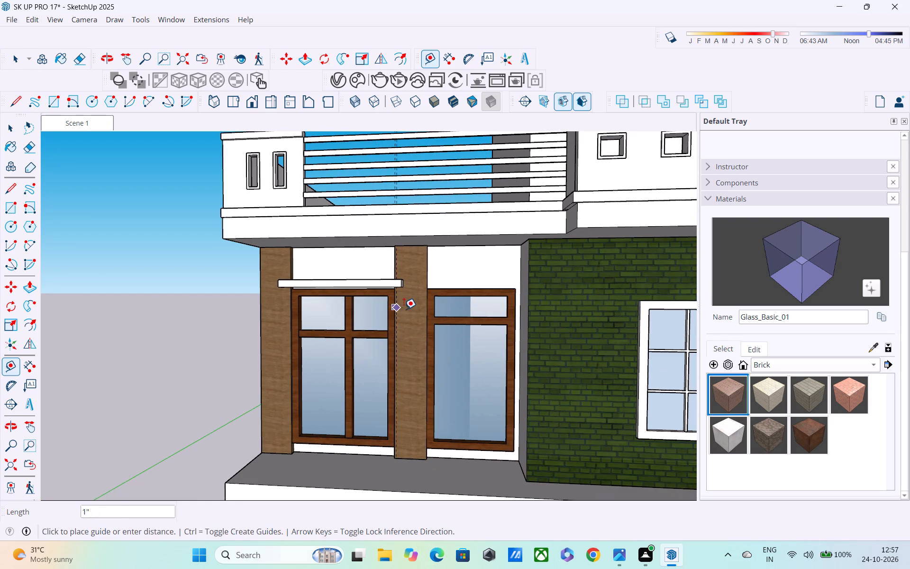
left_click(424, 309)
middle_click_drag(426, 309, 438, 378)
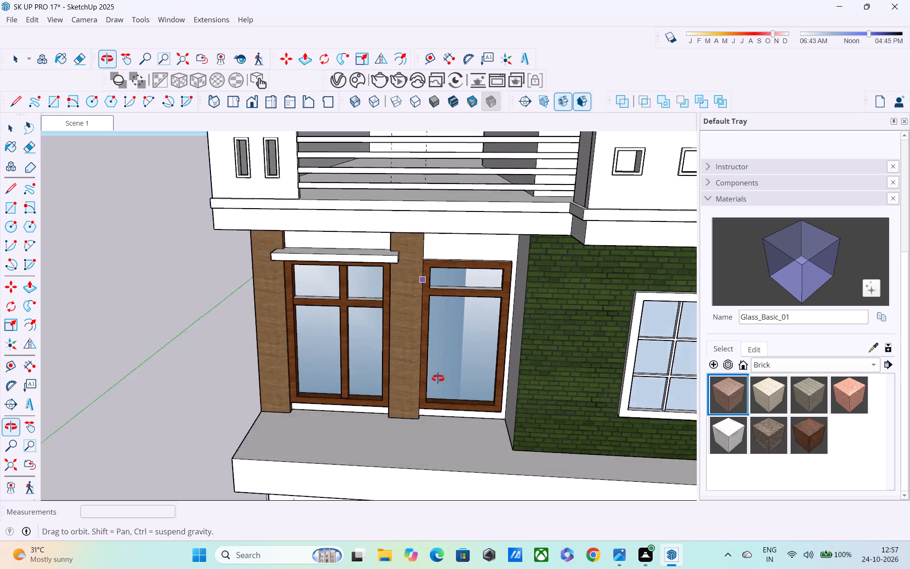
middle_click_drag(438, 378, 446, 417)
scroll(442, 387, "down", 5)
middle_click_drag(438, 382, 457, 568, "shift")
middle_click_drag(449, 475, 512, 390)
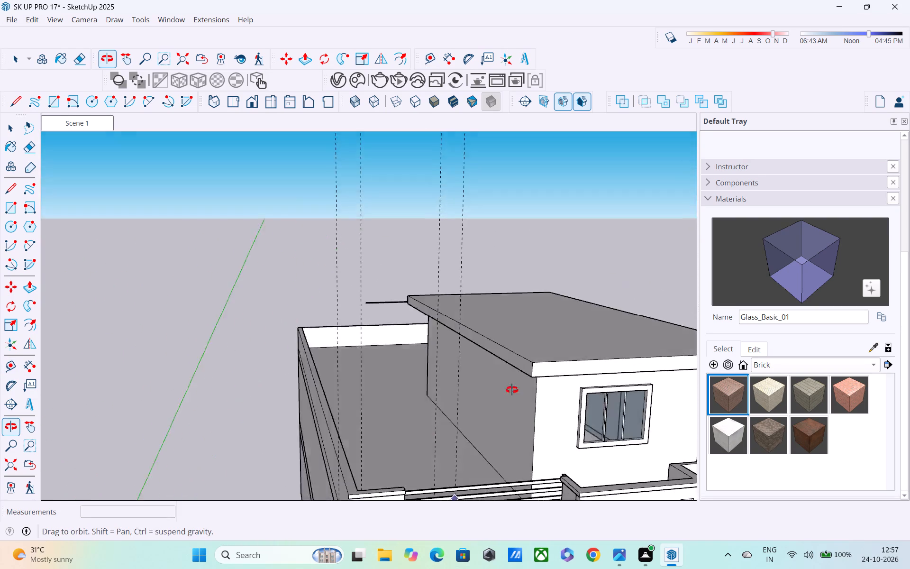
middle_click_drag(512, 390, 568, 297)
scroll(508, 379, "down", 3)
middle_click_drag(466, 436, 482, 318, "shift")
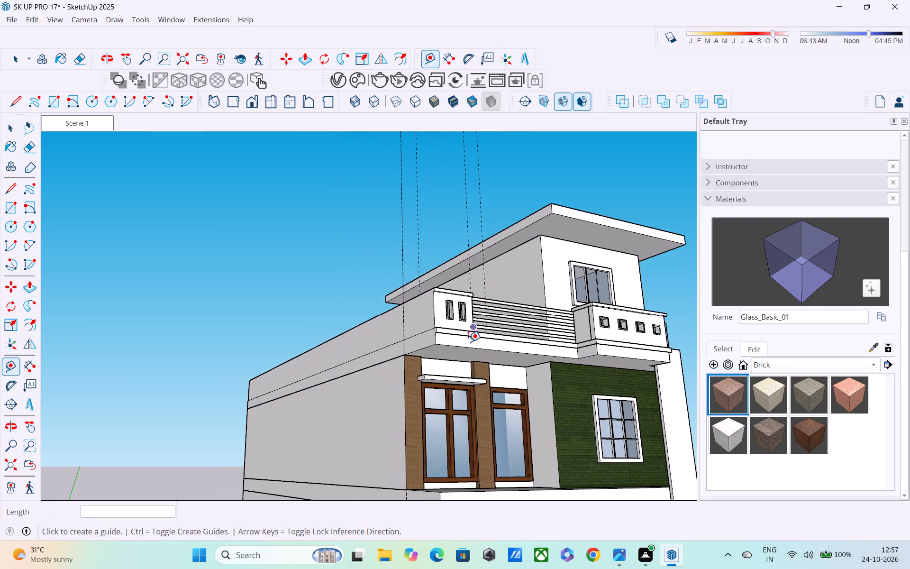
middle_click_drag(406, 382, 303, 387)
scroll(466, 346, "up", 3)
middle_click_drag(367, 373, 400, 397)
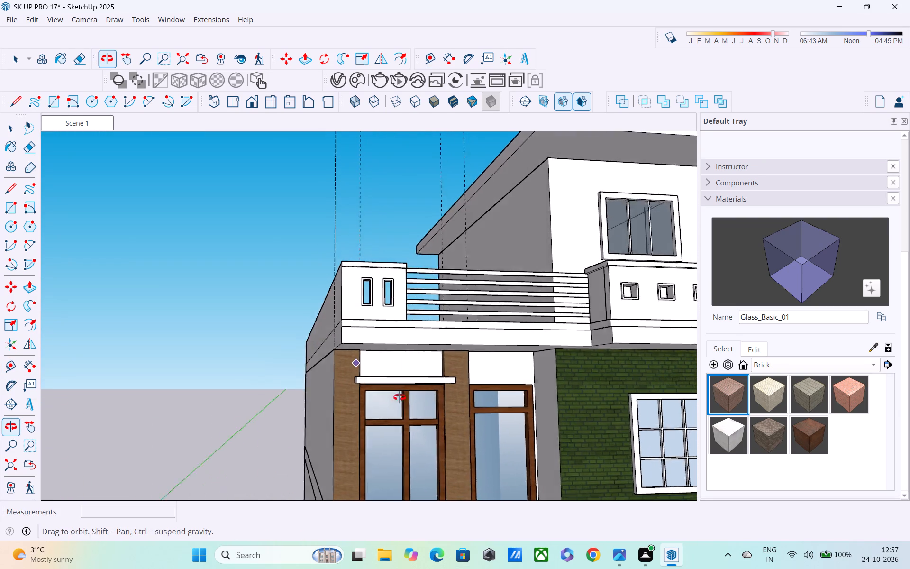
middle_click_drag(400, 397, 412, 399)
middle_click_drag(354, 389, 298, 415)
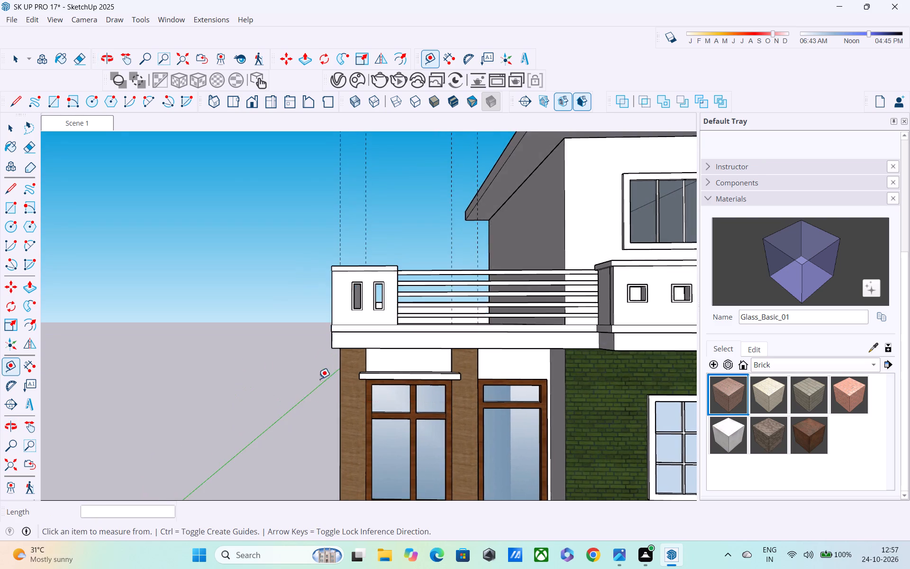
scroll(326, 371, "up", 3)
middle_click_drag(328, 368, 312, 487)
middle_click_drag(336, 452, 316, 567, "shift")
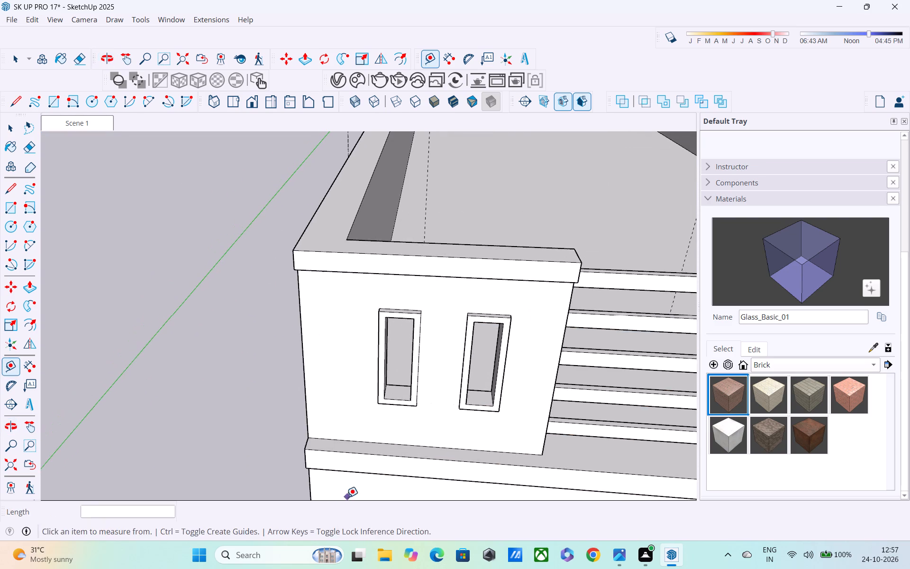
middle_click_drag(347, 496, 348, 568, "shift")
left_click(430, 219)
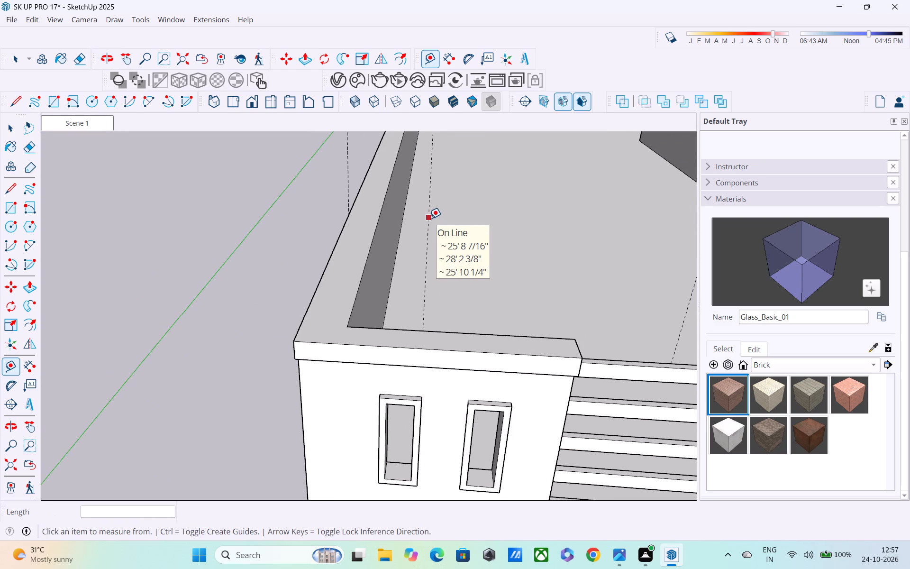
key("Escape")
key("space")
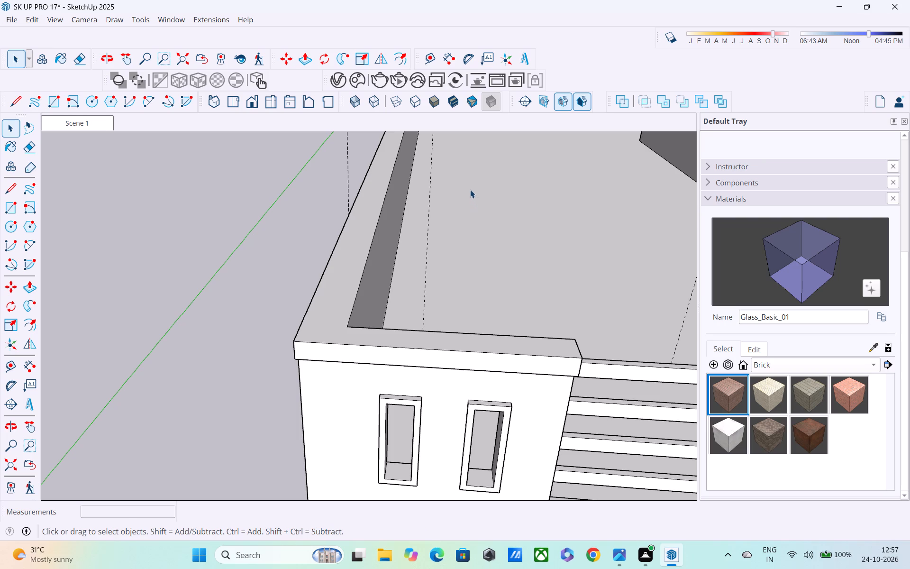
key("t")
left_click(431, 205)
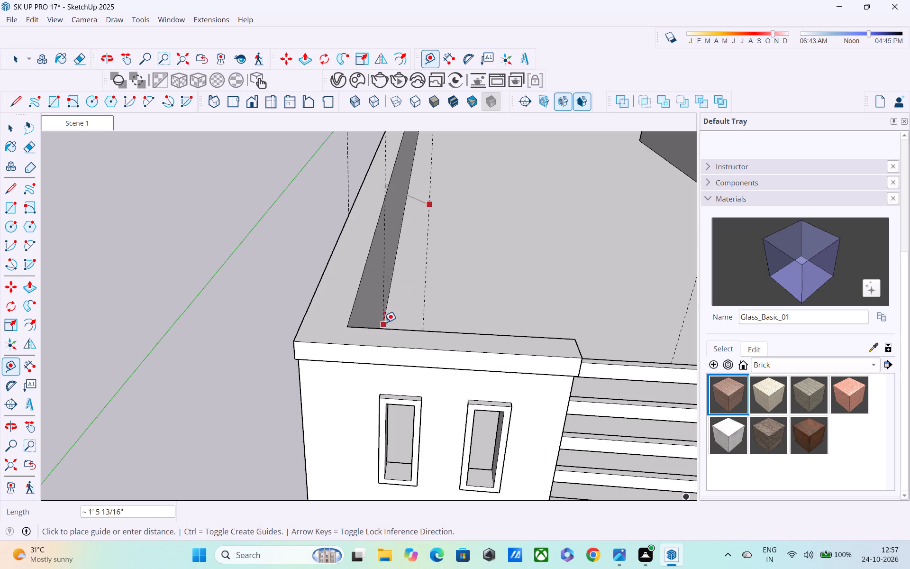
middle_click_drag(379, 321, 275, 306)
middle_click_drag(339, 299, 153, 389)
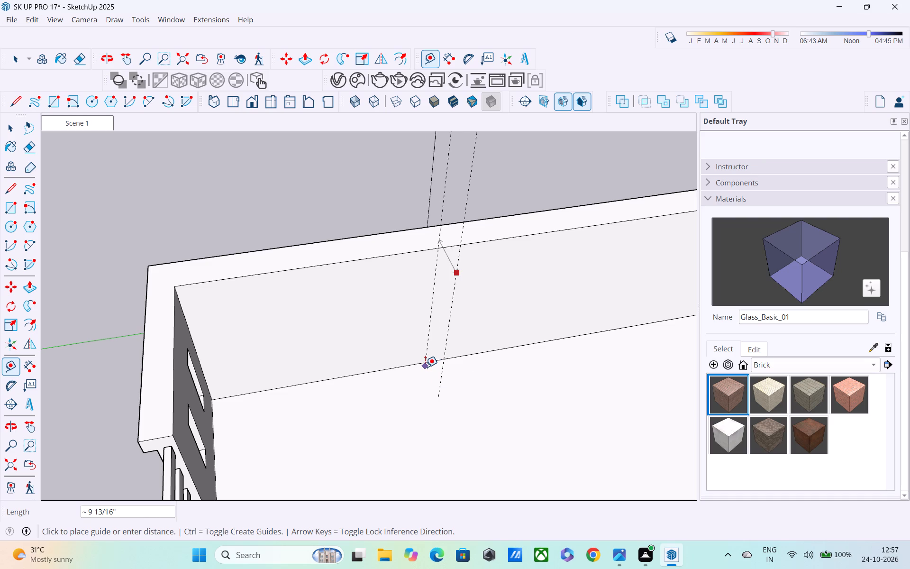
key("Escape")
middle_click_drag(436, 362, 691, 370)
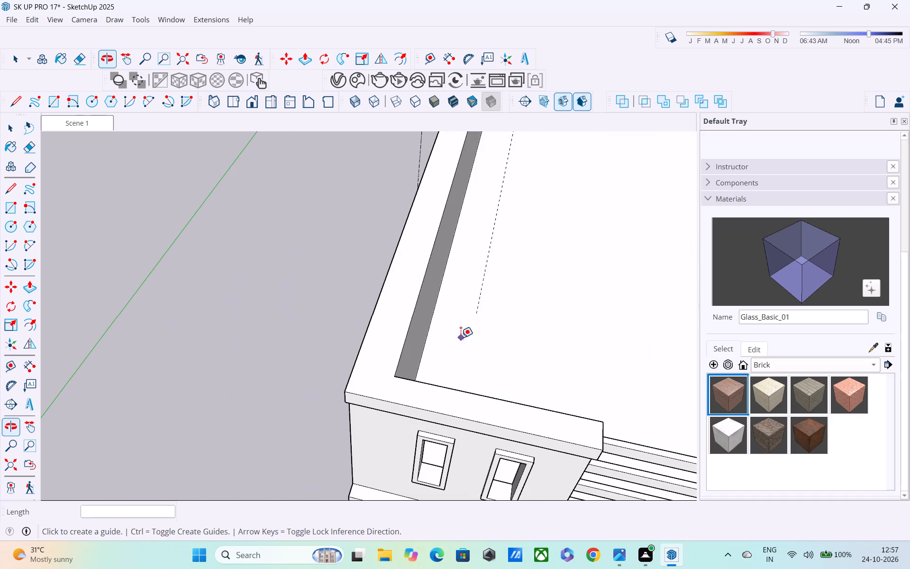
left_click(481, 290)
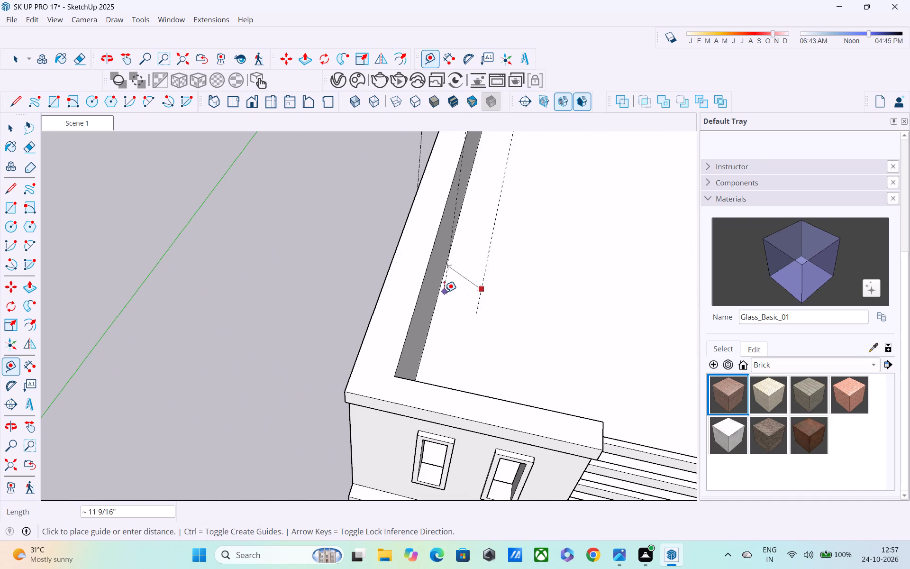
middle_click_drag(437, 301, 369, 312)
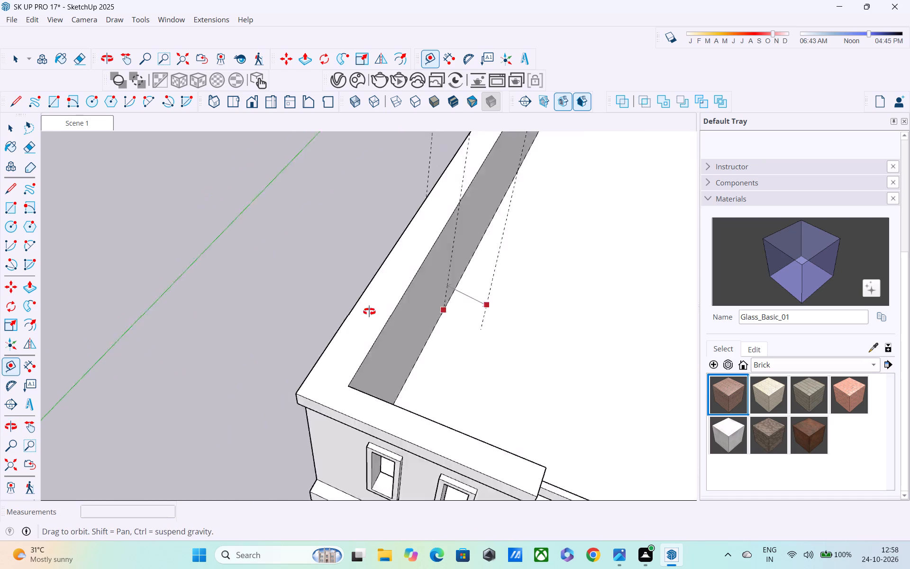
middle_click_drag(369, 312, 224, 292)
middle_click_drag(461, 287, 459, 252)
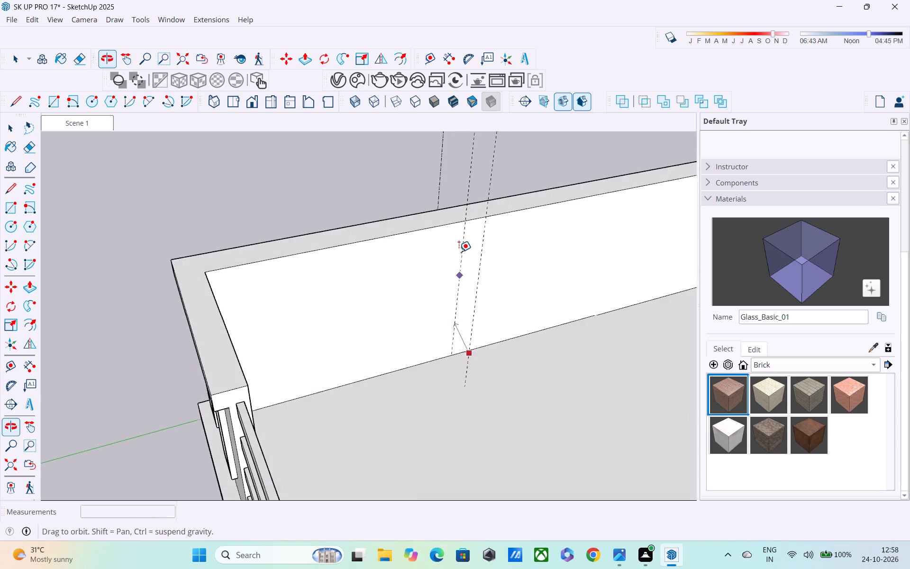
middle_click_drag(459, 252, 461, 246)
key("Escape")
Place a vertical guide about 7 1/4" inward from the corner pillar's outer guide, at the roof parapet's inner top edge.
middle_click_drag(473, 262, 499, 233)
scroll(500, 235, "down", 4)
middle_click_drag(486, 254, 567, 265)
left_click(428, 179)
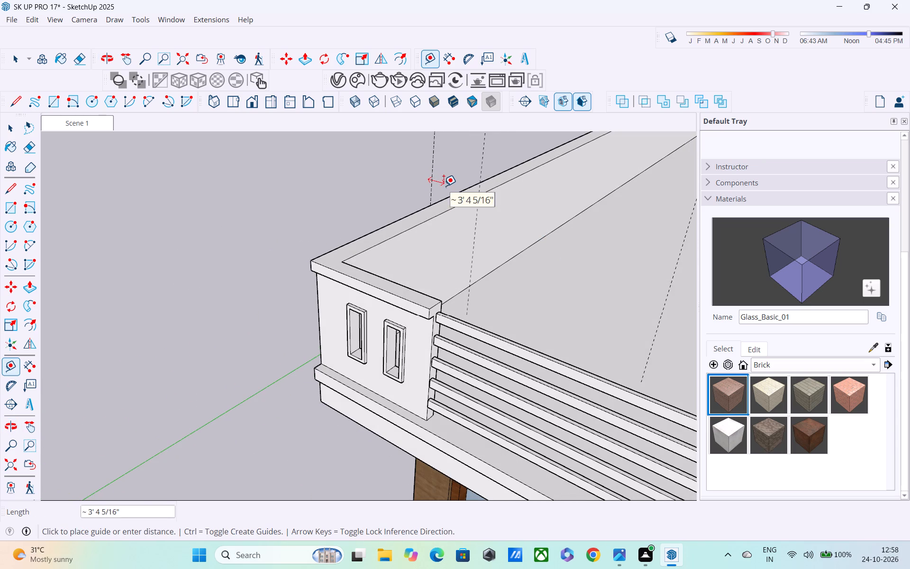
key("Escape")
key("t")
left_click(431, 175)
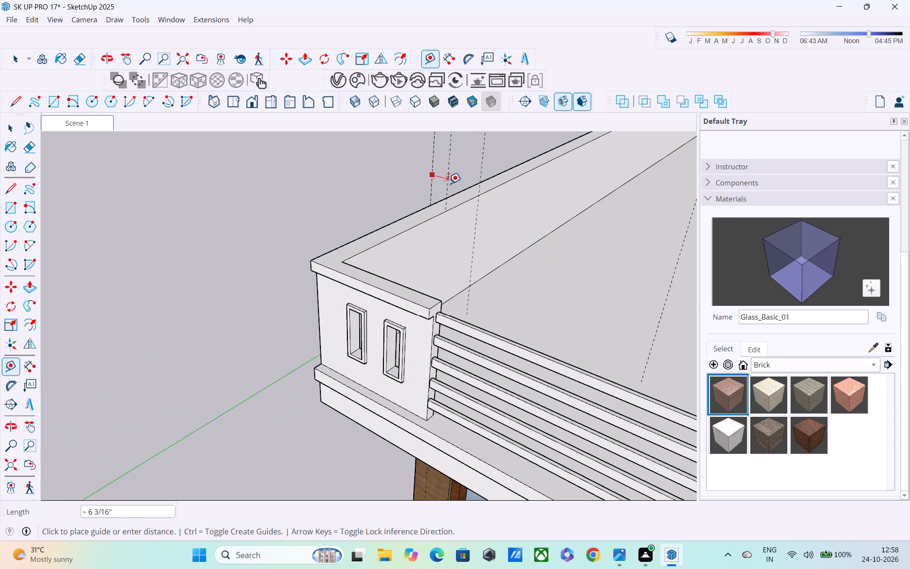
left_click(454, 207)
Examine the vertical guides from the side, from below and from above against the parapet, pillars and upper roof slab.
middle_click_drag(492, 235, 888, 200)
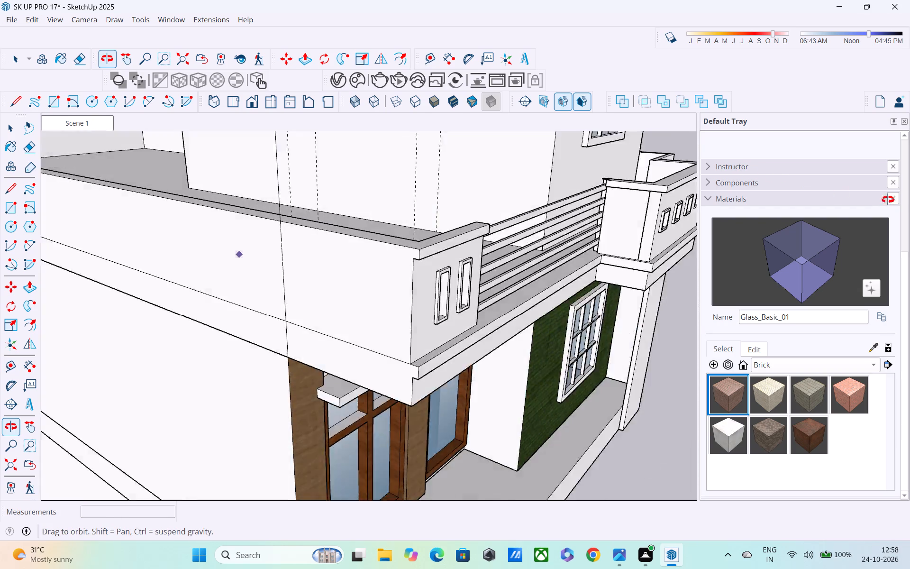
middle_click_drag(888, 200, 909, 182)
middle_click_drag(43, 302, 58, 320)
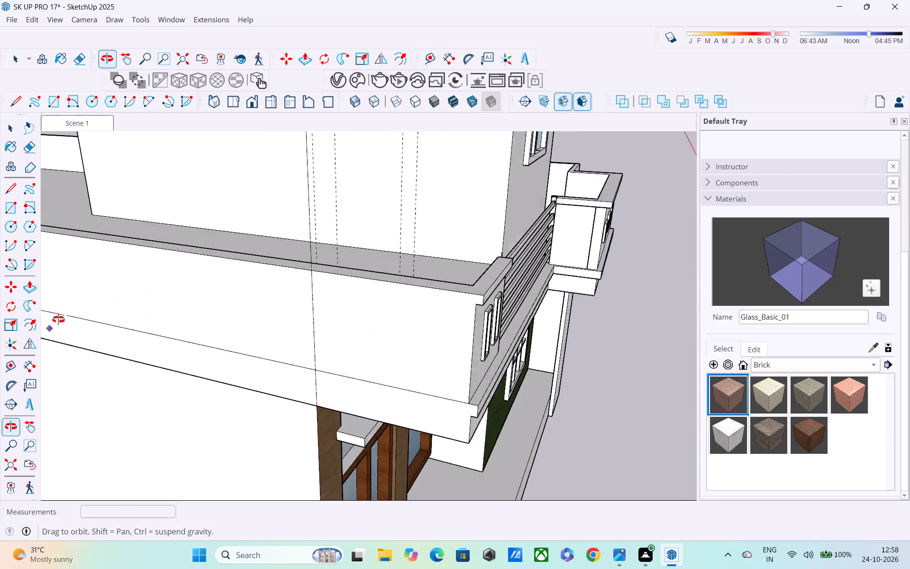
middle_click_drag(58, 320, 12, 317)
scroll(36, 300, "down", 2)
middle_click_drag(218, 265, 121, 264)
scroll(121, 264, "up", 1)
scroll(121, 264, "down", 3)
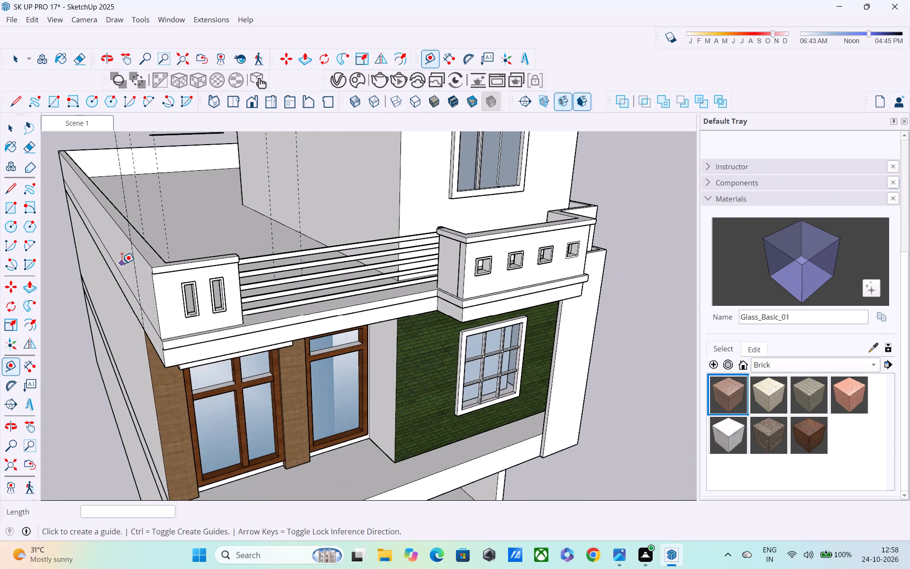
middle_click_drag(126, 260, 139, 391, "shift")
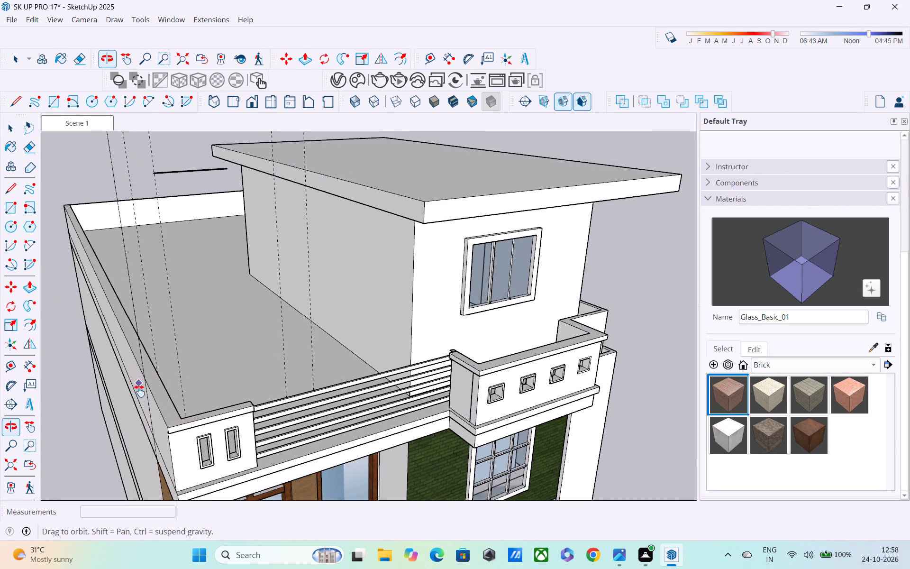
middle_click_drag(139, 391, 143, 409, "shift")
middle_click_drag(131, 355, 129, 297)
scroll(142, 291, "down", 3)
middle_click_drag(149, 287, 152, 286)
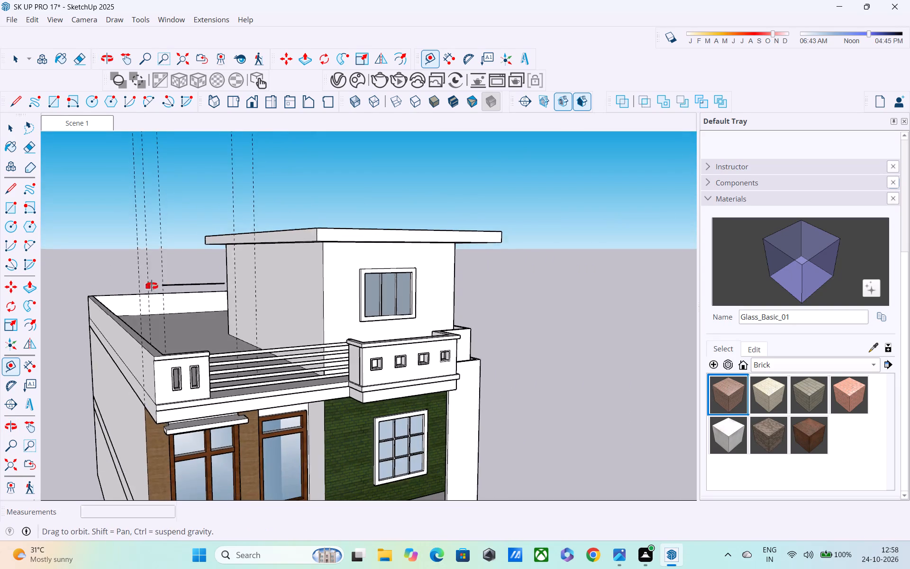
middle_click_drag(152, 286, 341, 241)
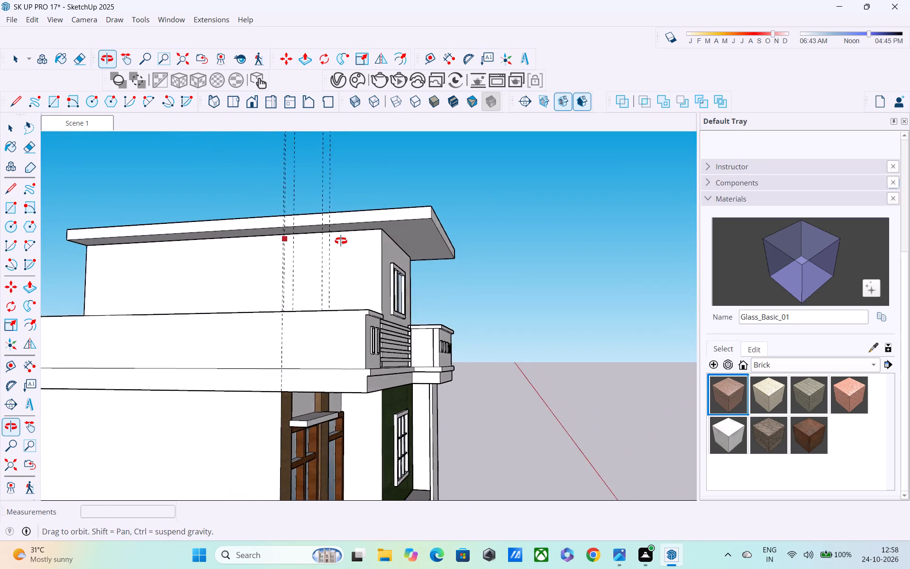
middle_click_drag(341, 241, 406, 229)
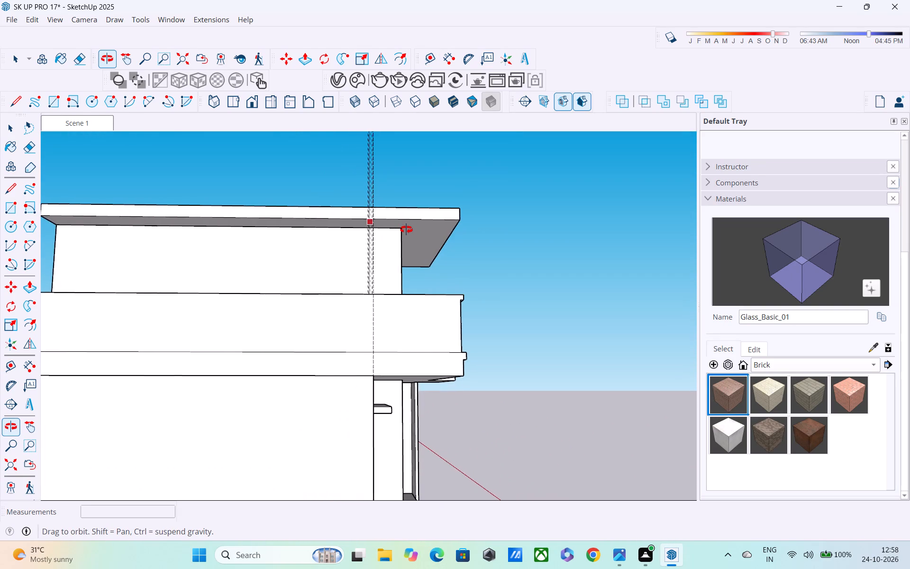
middle_click_drag(406, 229, 392, 191)
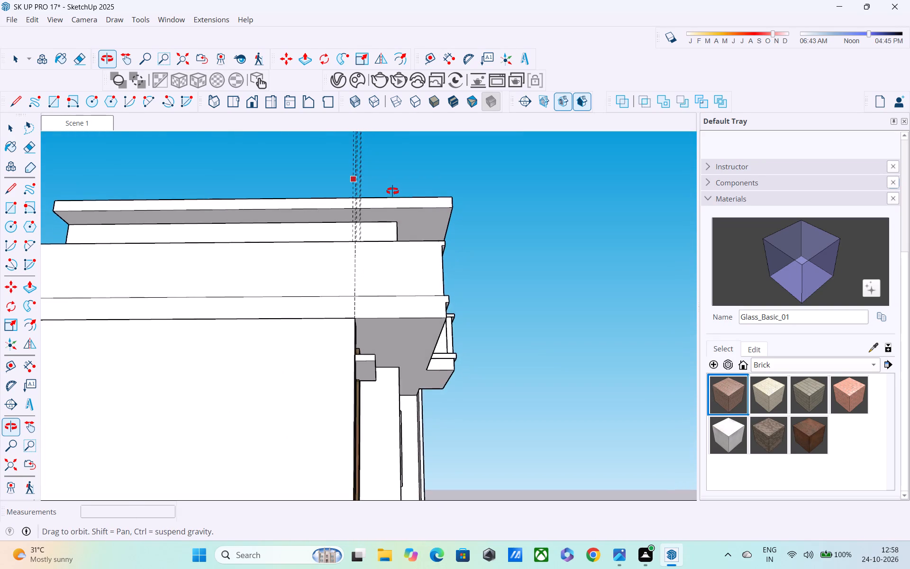
middle_click_drag(392, 191, 130, 358)
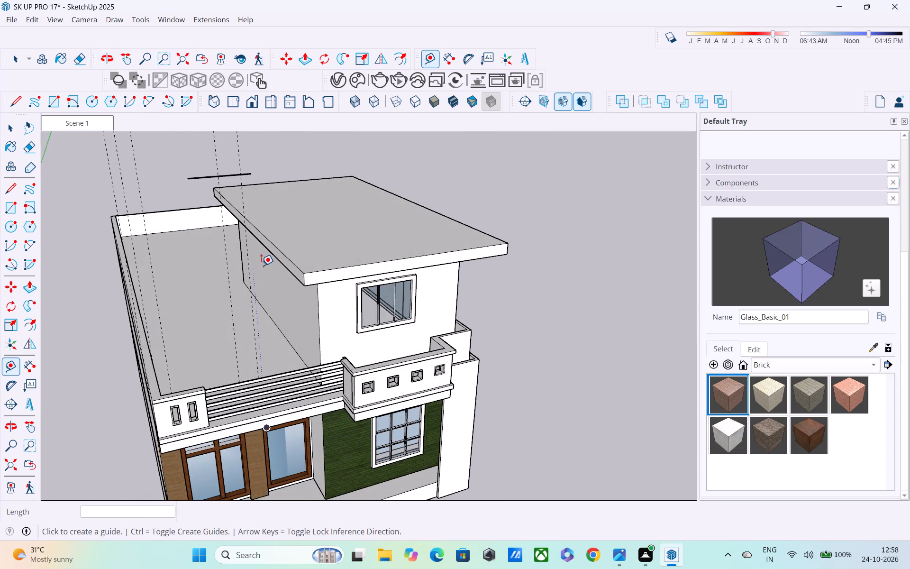
Draw a line between the second pillar's two vertical guides at the height of the upper roof slab's edge.
middle_click_drag(251, 249, 264, 203)
scroll(272, 203, "up", 7)
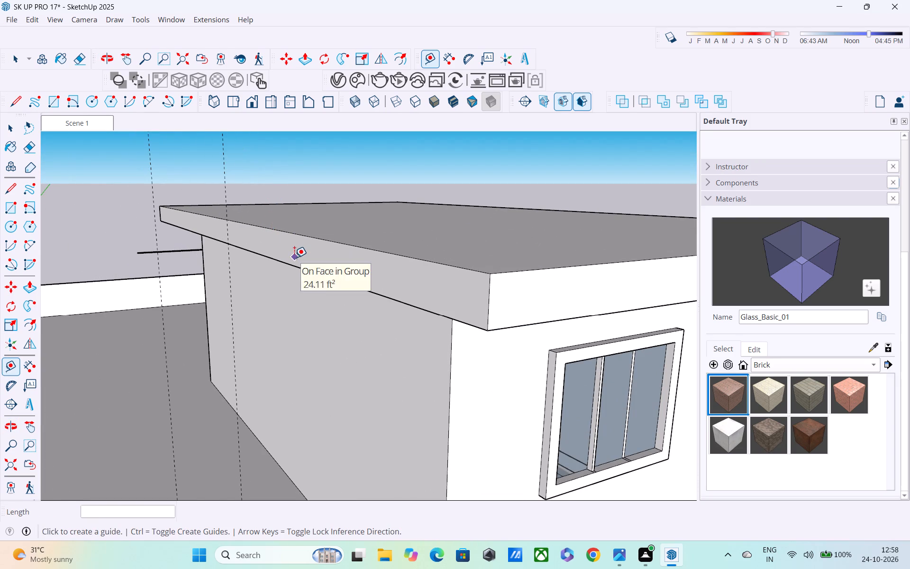
key("l")
middle_click_drag(267, 256, 275, 220)
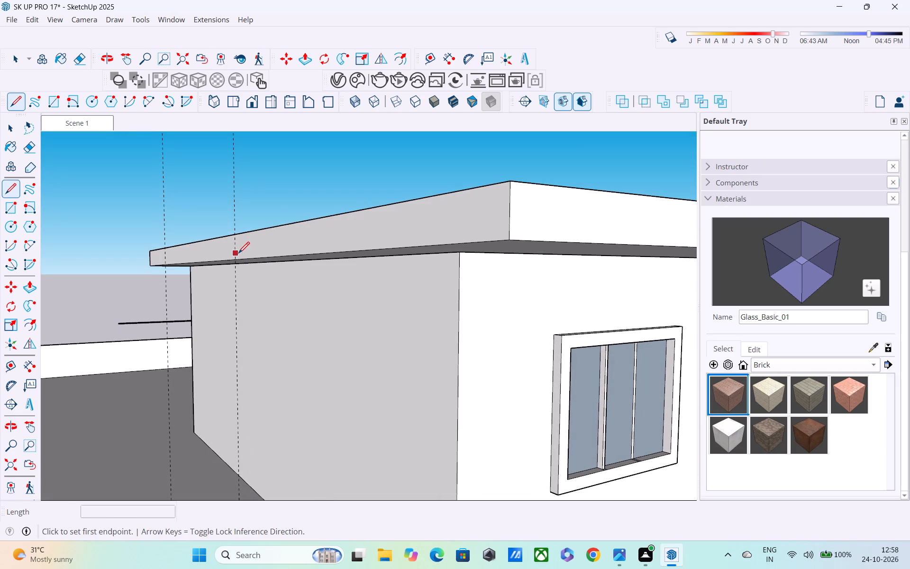
left_click(238, 254)
left_click(162, 253)
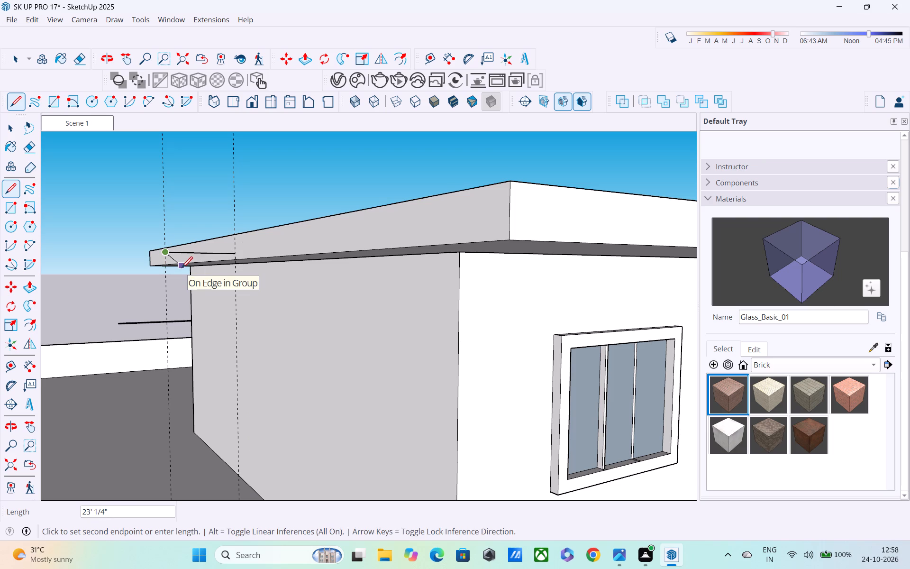
Extend the top line horizontally from the second pillar's guides across the corner pillar's inner guide to its middle guide.
middle_click_drag(188, 266, 342, 266, "shift")
middle_click_drag(309, 268, 241, 286)
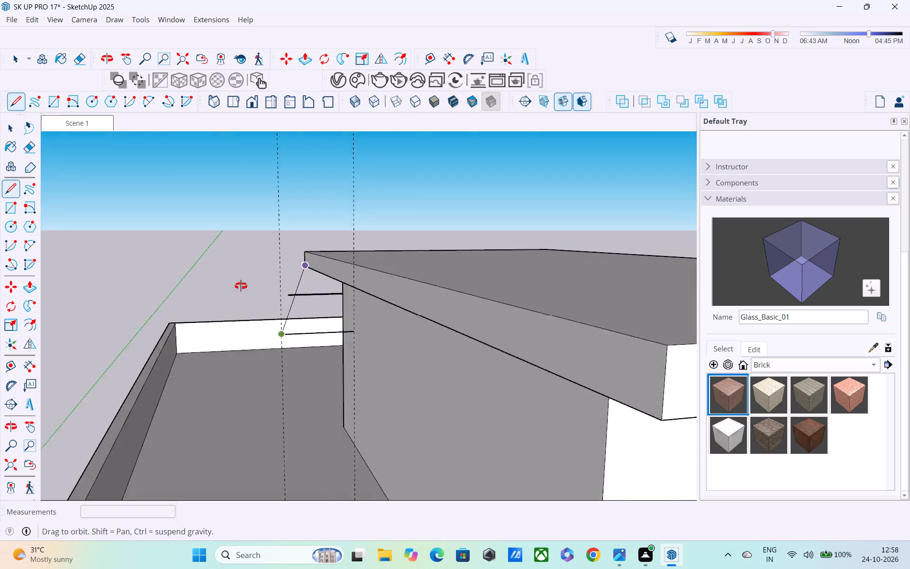
middle_click_drag(241, 286, 192, 290)
middle_click_drag(136, 298, 564, 242, "shift")
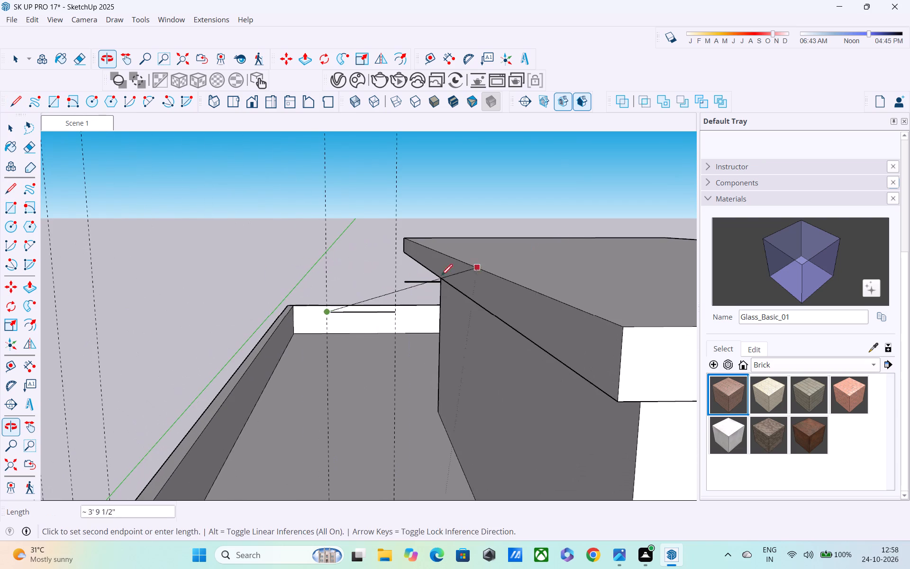
middle_click_drag(277, 312, 330, 294, "shift")
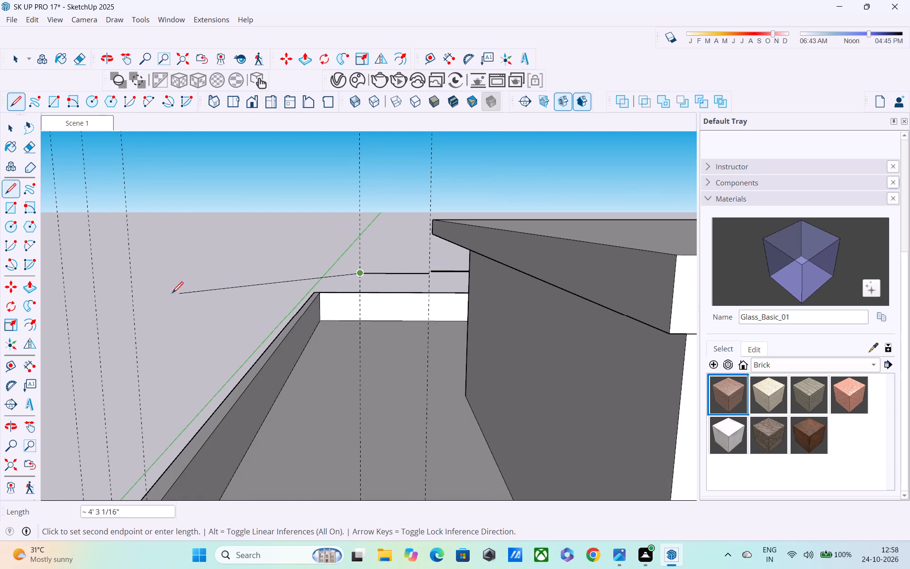
left_click(130, 275)
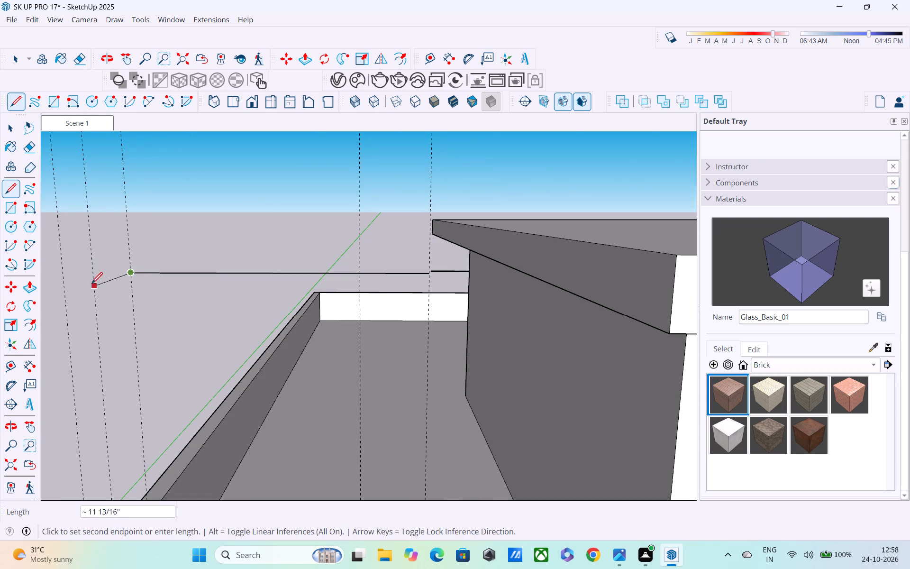
left_click(89, 272)
Draw a vertical line from the top line's corner end down the corner pillar's middle guide to the guide's lower end.
middle_click_drag(104, 322, 235, 329)
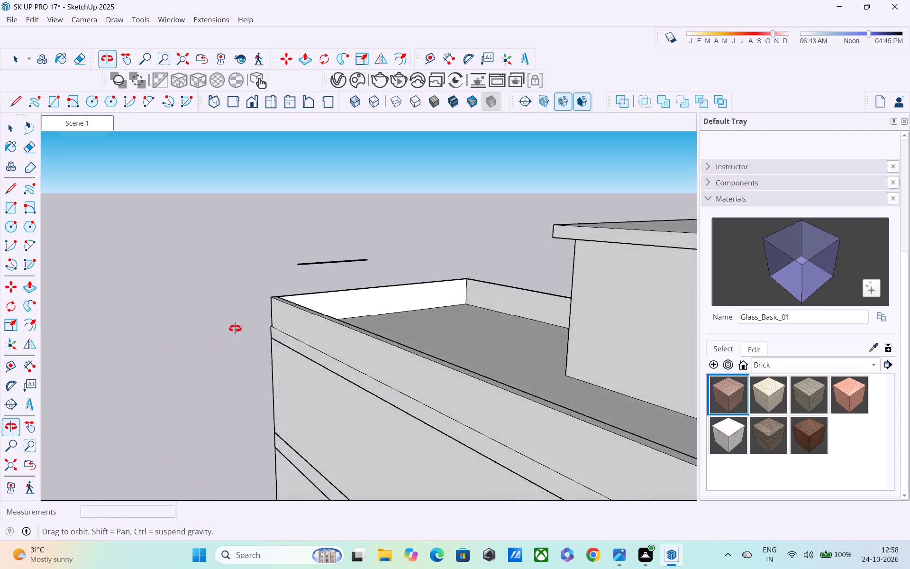
middle_click_drag(235, 329, 132, 312)
middle_click_drag(182, 321, 99, 309)
middle_click_drag(142, 315, 26, 321)
middle_click_drag(107, 342, 136, 344)
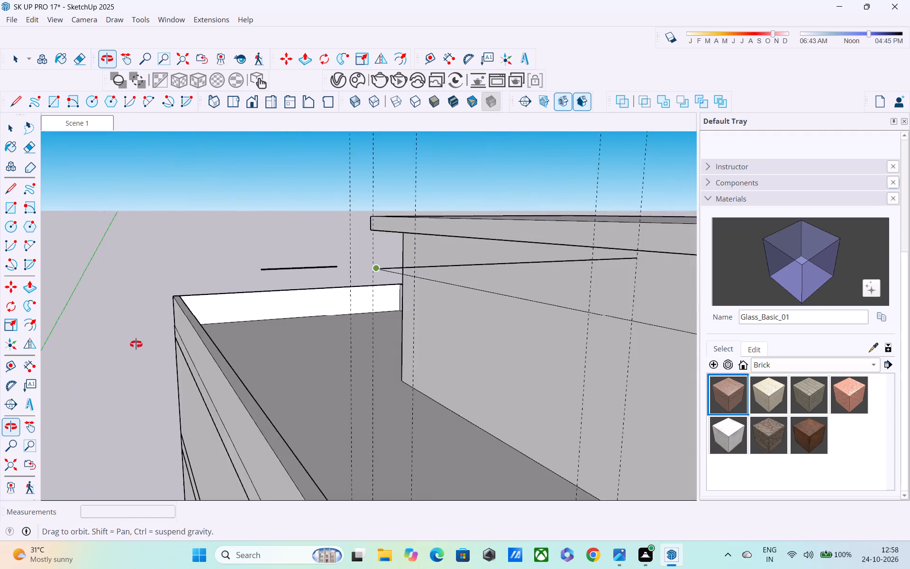
middle_click_drag(136, 344, 26, 330)
middle_click_drag(64, 348, 162, 343)
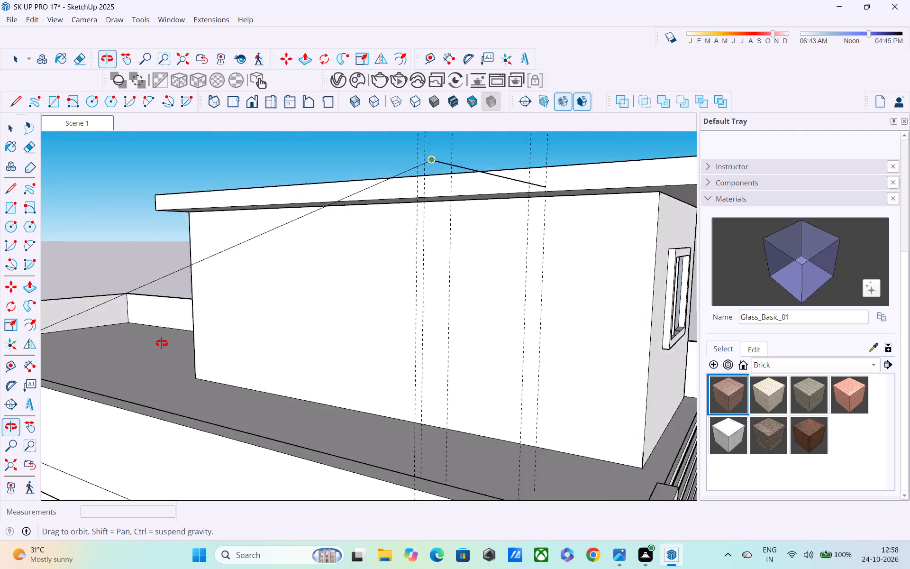
middle_click_drag(162, 343, 75, 321)
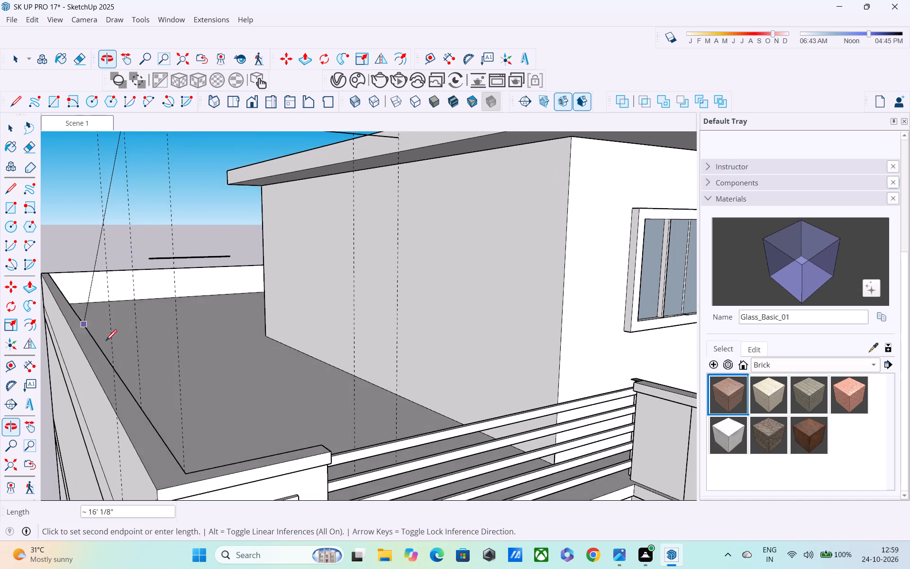
middle_click_drag(141, 348, 101, 372)
middle_click_drag(100, 397, 126, 310, "shift")
middle_click_drag(127, 330, 109, 390)
scroll(128, 351, "up", 3)
left_click(147, 359)
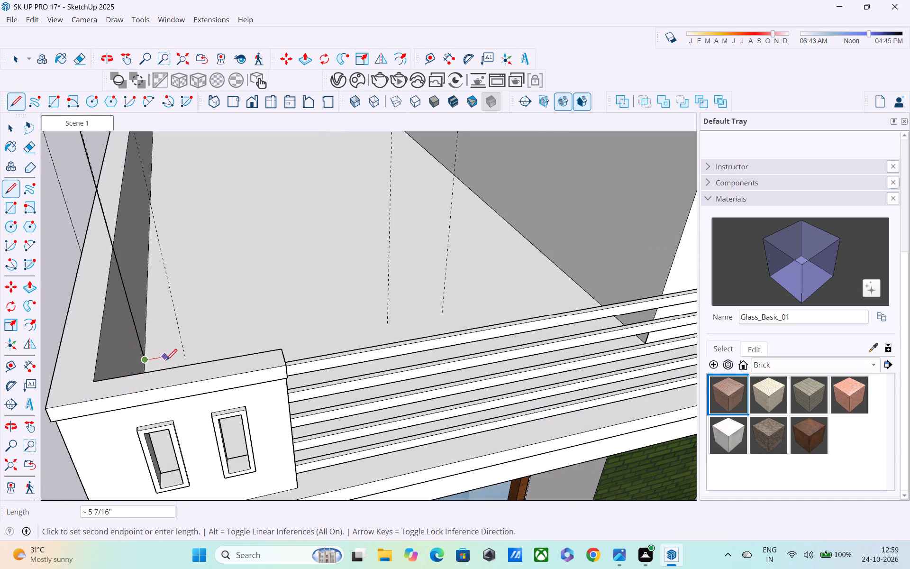
Draw a short bottom line from the vertical line's lower end across to the corner pillar's inner guide.
middle_click_drag(183, 360, 155, 397)
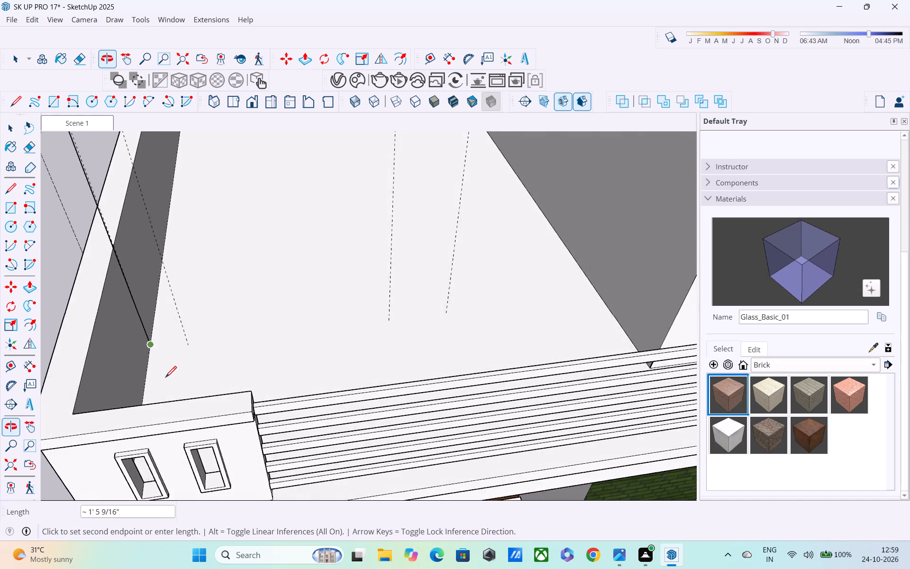
scroll(184, 349, "up", 4)
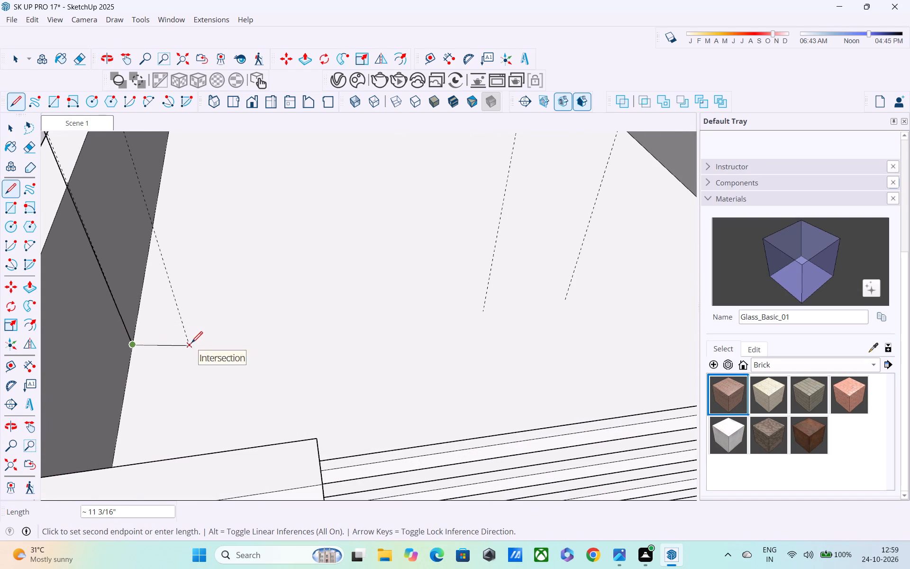
scroll(191, 343, "up", 5)
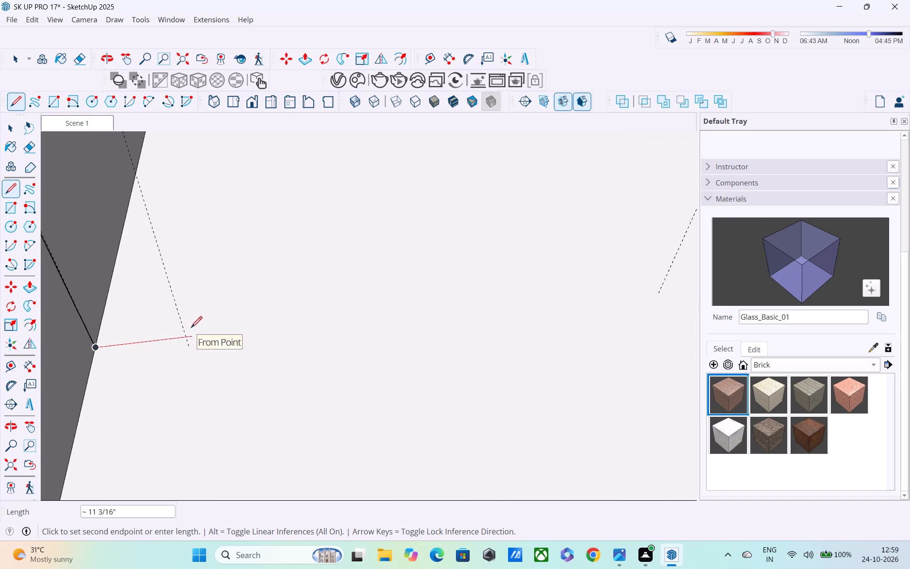
middle_click_drag(191, 329, 79, 323)
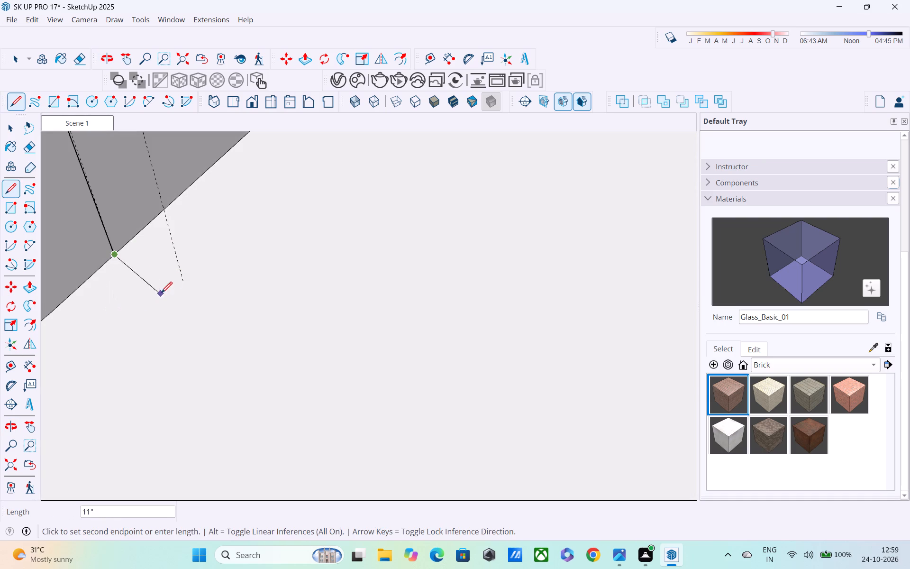
left_click(186, 273)
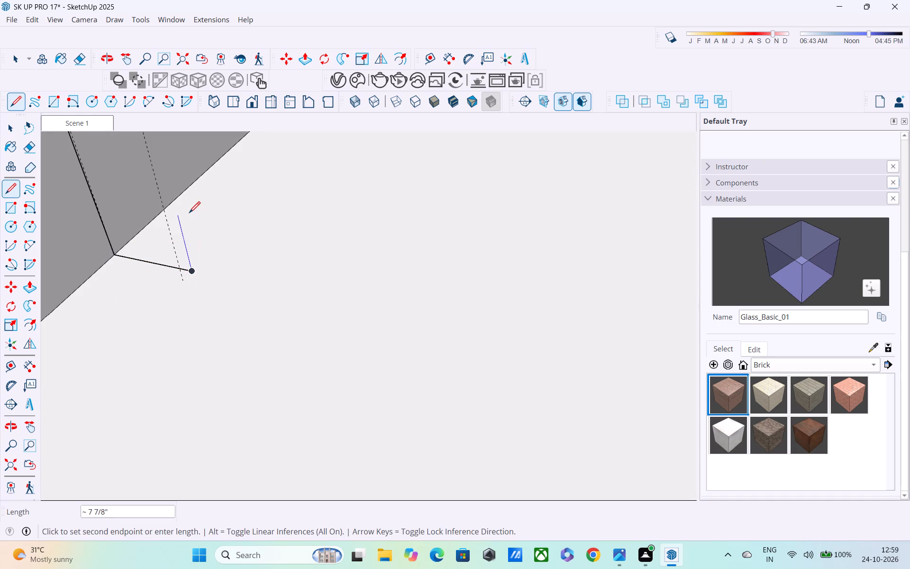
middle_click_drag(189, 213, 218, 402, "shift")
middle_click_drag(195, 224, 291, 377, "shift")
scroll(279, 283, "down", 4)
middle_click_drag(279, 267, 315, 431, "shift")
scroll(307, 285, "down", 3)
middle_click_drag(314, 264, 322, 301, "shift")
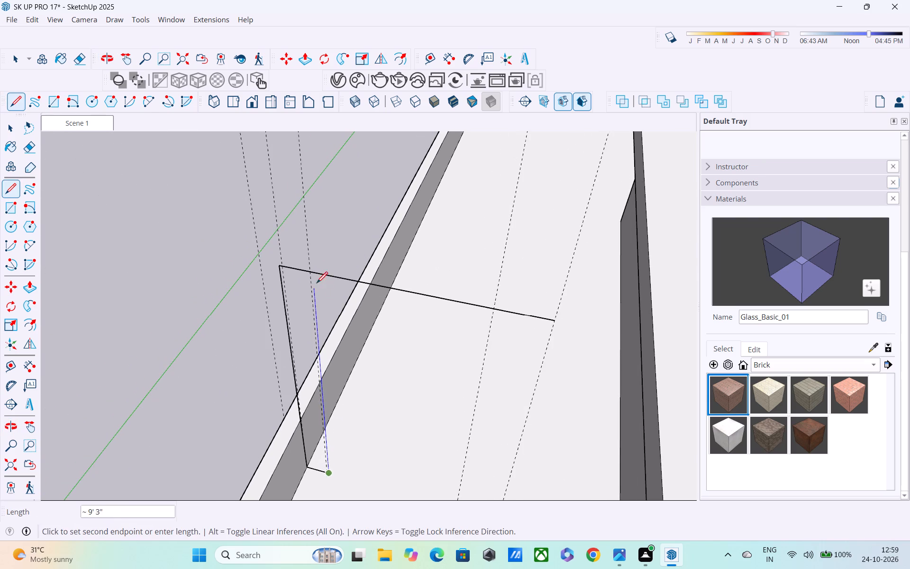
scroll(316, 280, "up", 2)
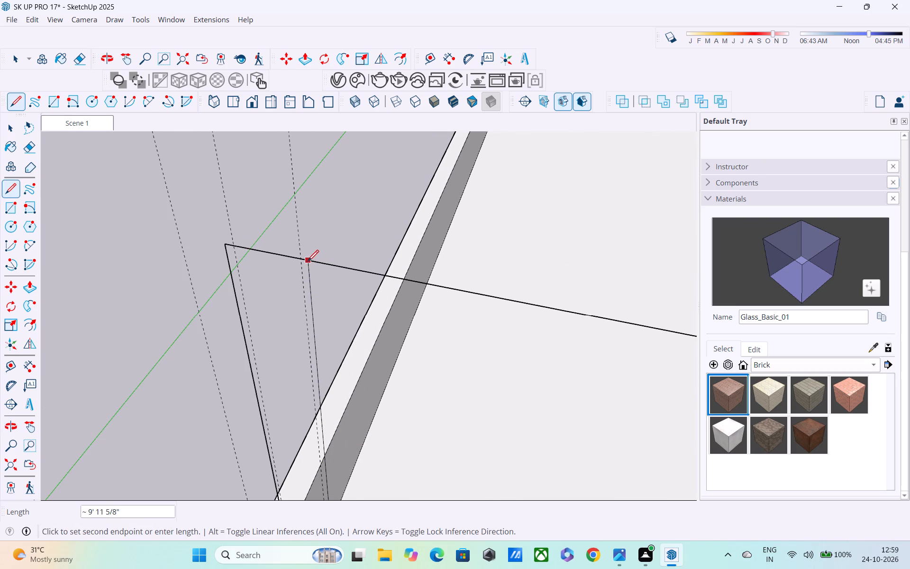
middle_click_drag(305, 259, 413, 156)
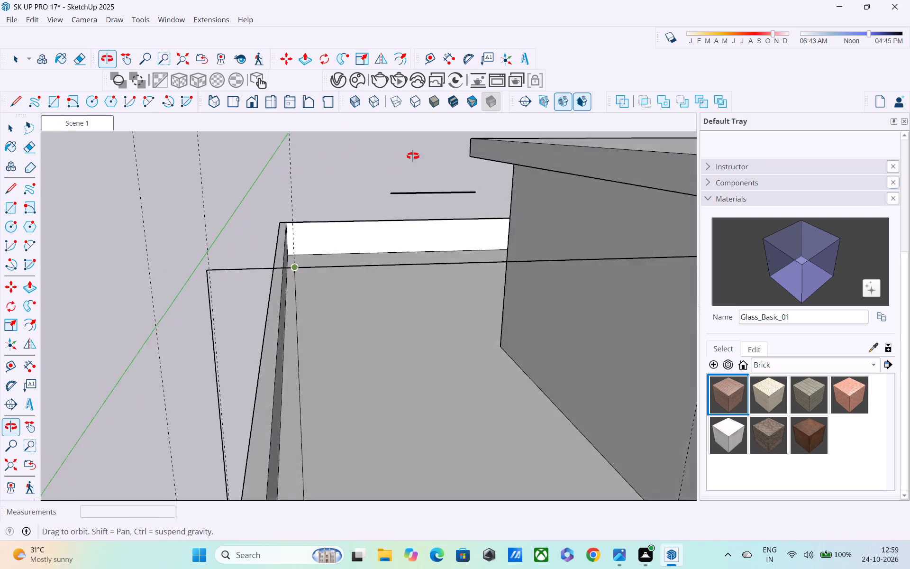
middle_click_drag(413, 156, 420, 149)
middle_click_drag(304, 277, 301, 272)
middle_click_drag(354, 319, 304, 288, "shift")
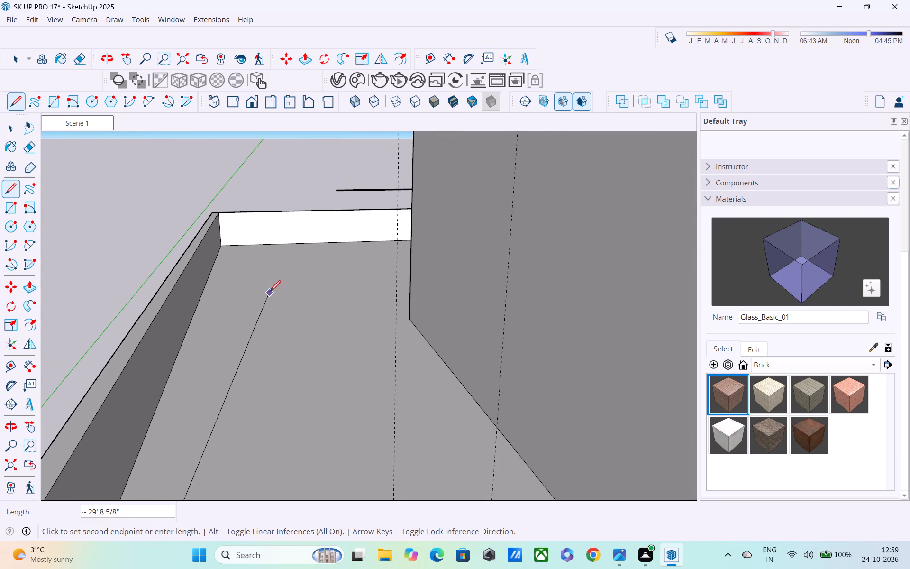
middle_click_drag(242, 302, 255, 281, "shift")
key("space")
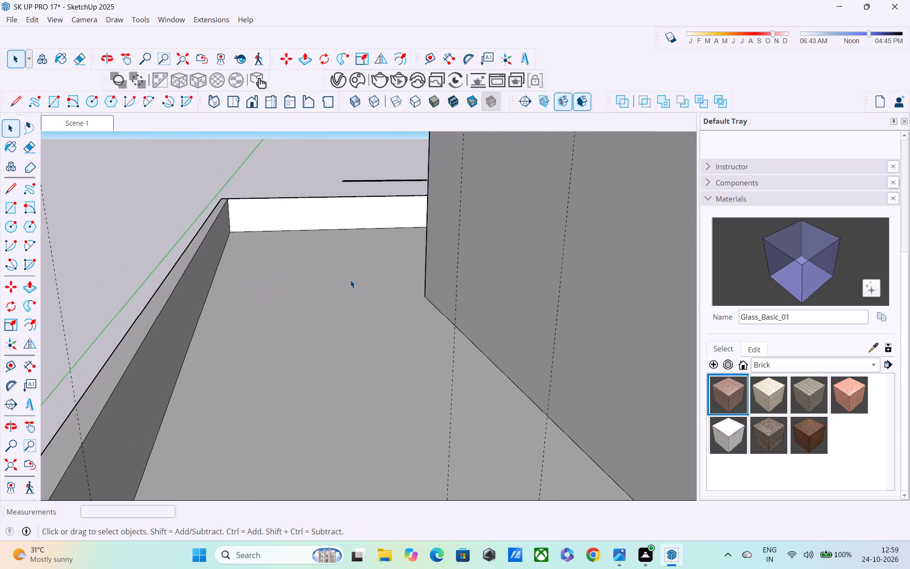
Draw a vertical line from the top line's other end down the second pillar's outer guide to the guide's lower end.
key("l")
middle_click_drag(491, 284, 386, 362, "shift")
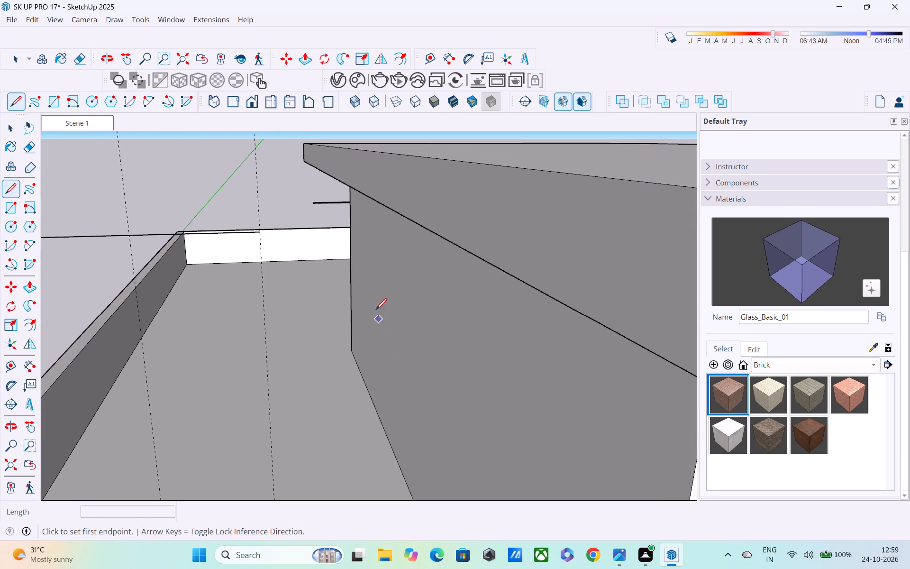
middle_click_drag(315, 270, 322, 235, "shift")
middle_click_drag(325, 238, 334, 298, "shift")
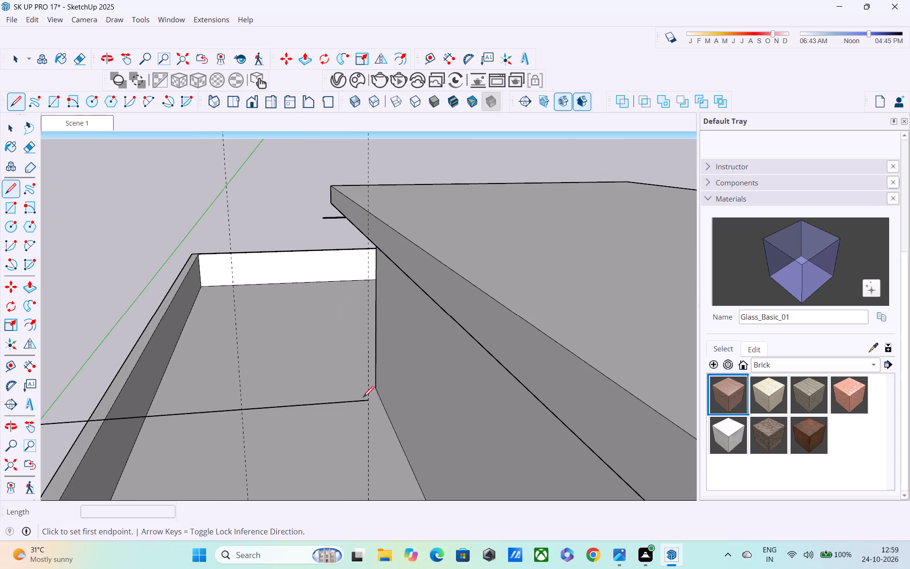
left_click(369, 403)
scroll(369, 446, "down", 1)
scroll(369, 446, "up", 1)
middle_click_drag(366, 436, 351, 240, "shift")
middle_click_drag(343, 280, 339, 350)
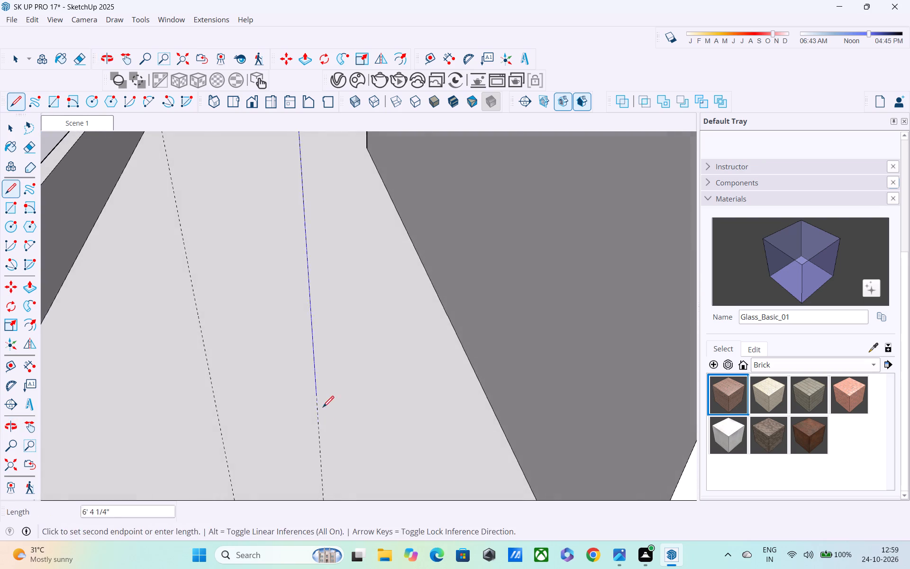
middle_click_drag(317, 430, 326, 275, "shift")
left_click(341, 349)
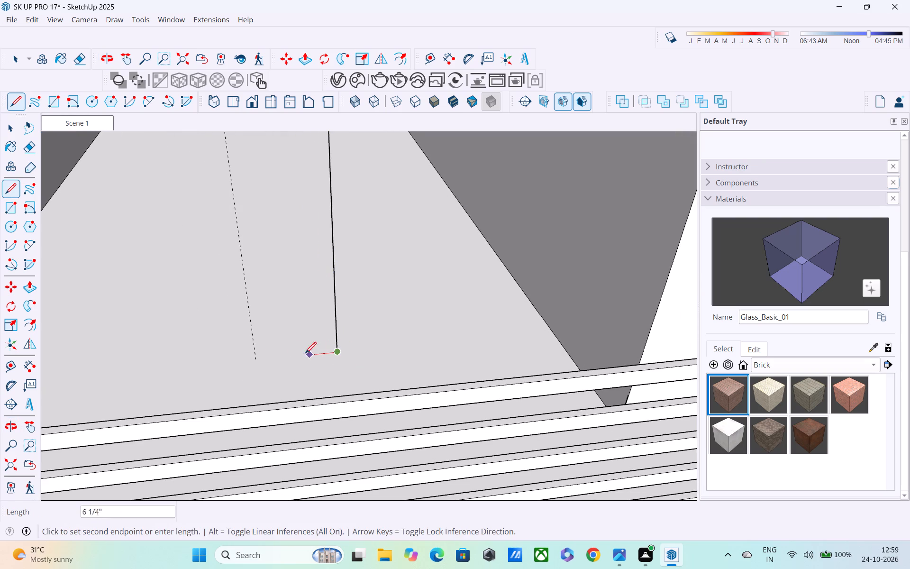
Close the second pillar's strip with a bottom line to its other guide and a vertical line about 9' 11 5/8" up to the top line.
left_click(256, 359)
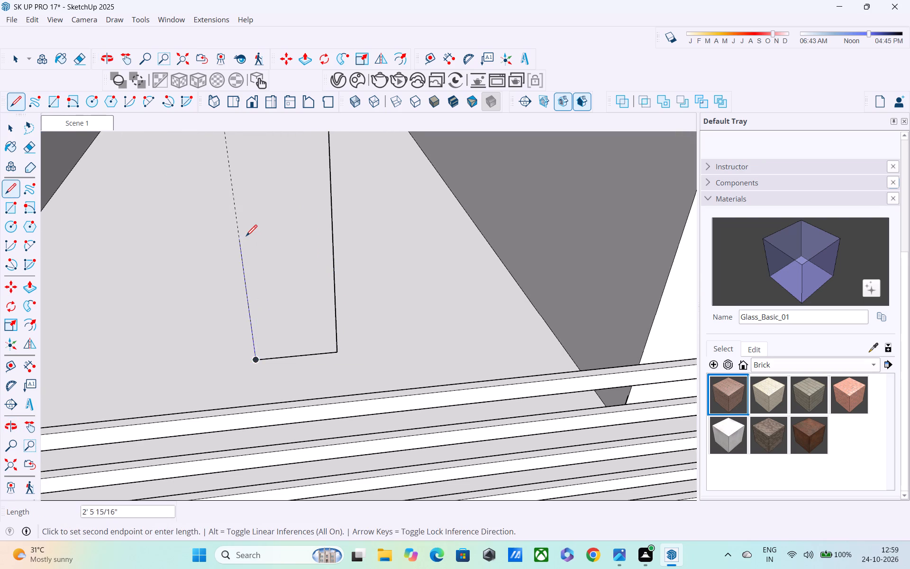
middle_click_drag(244, 237, 284, 402, "shift")
scroll(284, 229, "down", 1)
middle_click_drag(284, 229, 312, 301)
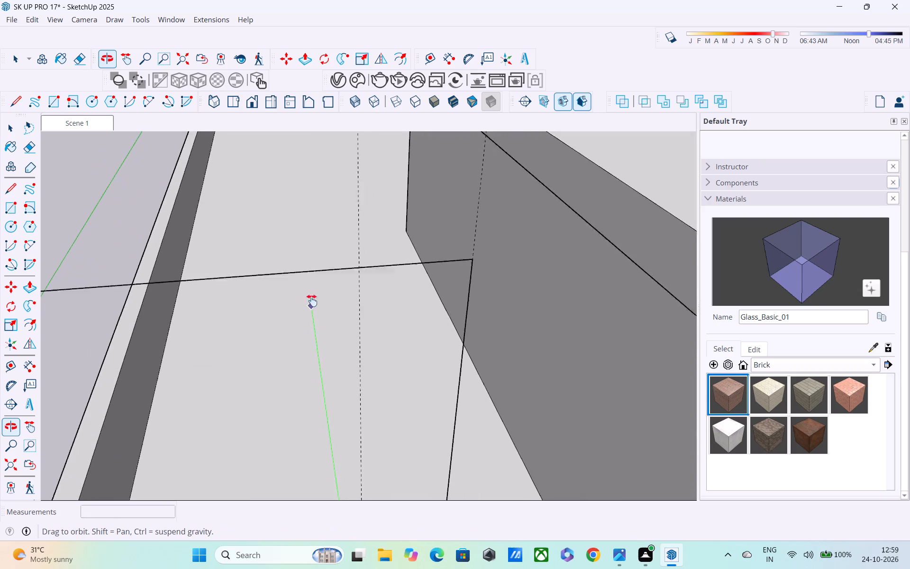
middle_click_drag(312, 301, 311, 282)
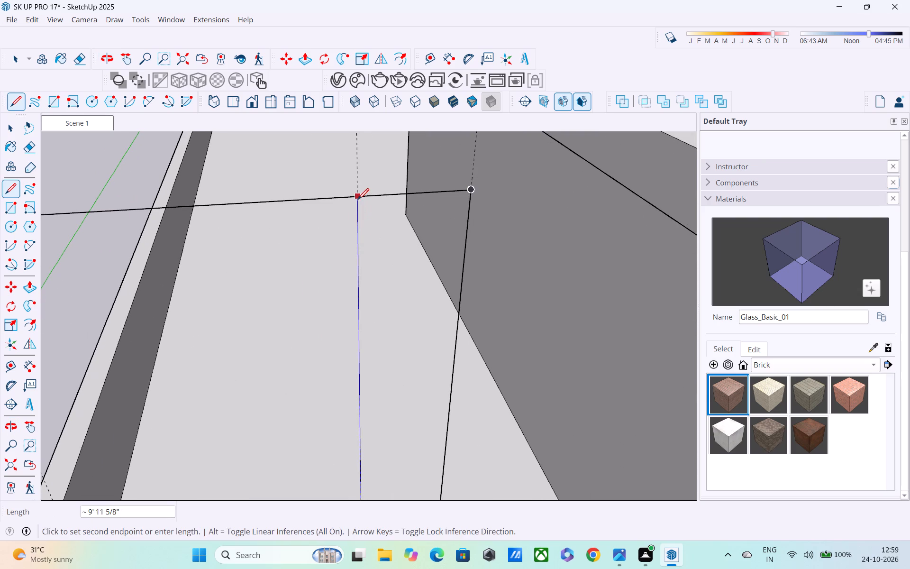
left_click(358, 201)
Place a horizontal guide 1.5' below the frame's top line.
middle_click_drag(362, 267, 494, 221)
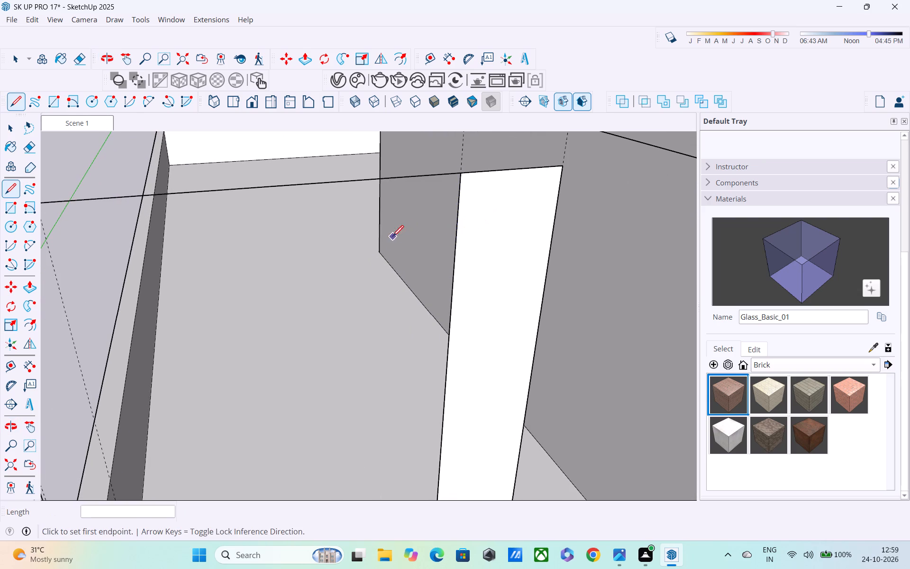
key("space")
key("t")
left_click(359, 182)
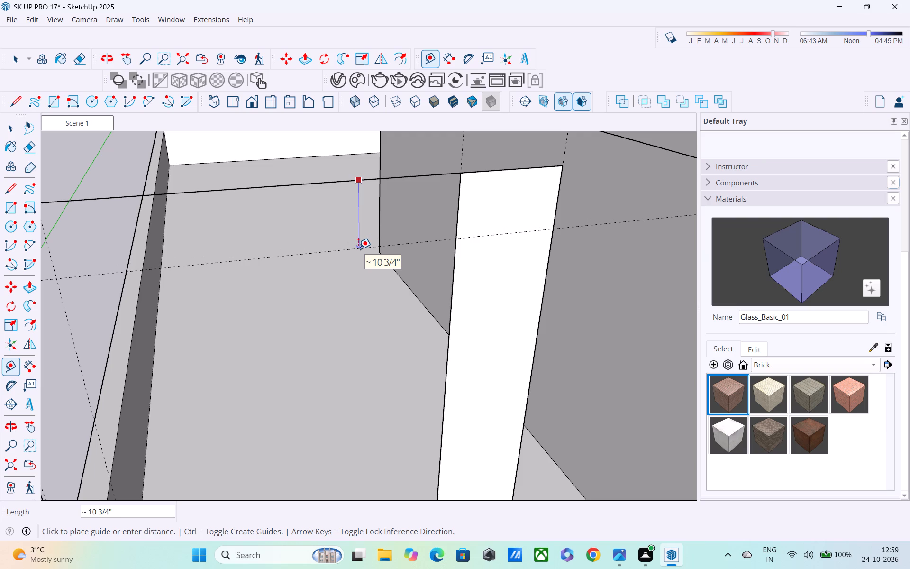
type("1.5'")
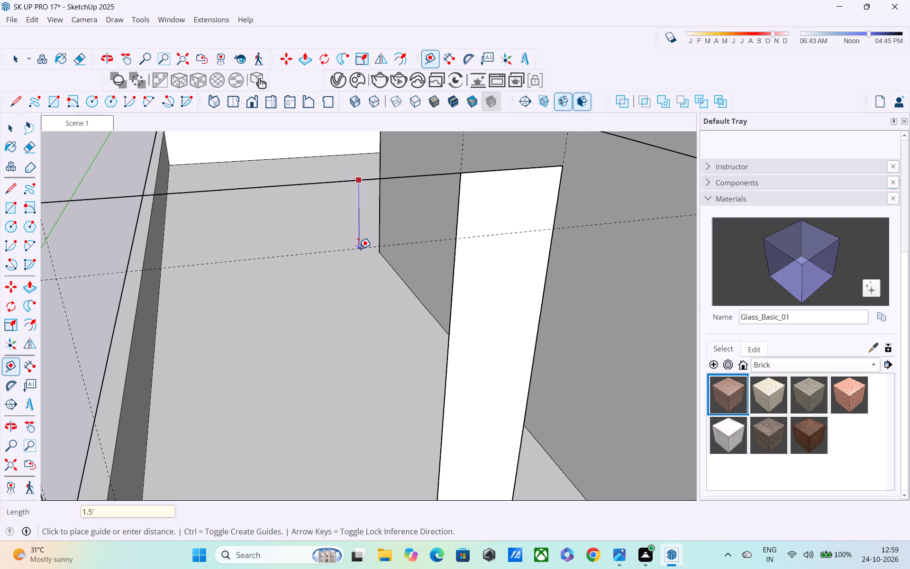
key("Return")
Set the new horizontal guide's offset below the frame's top line to 1'.
scroll(358, 249, "down", 2)
middle_click_drag(382, 277, 361, 258)
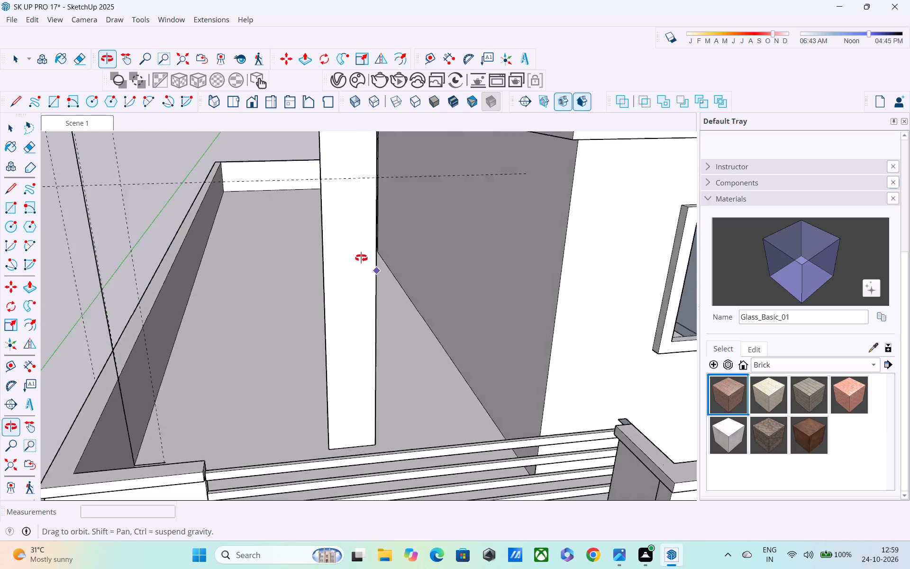
middle_click_drag(361, 258, 379, 265)
type("1'")
key("Return")
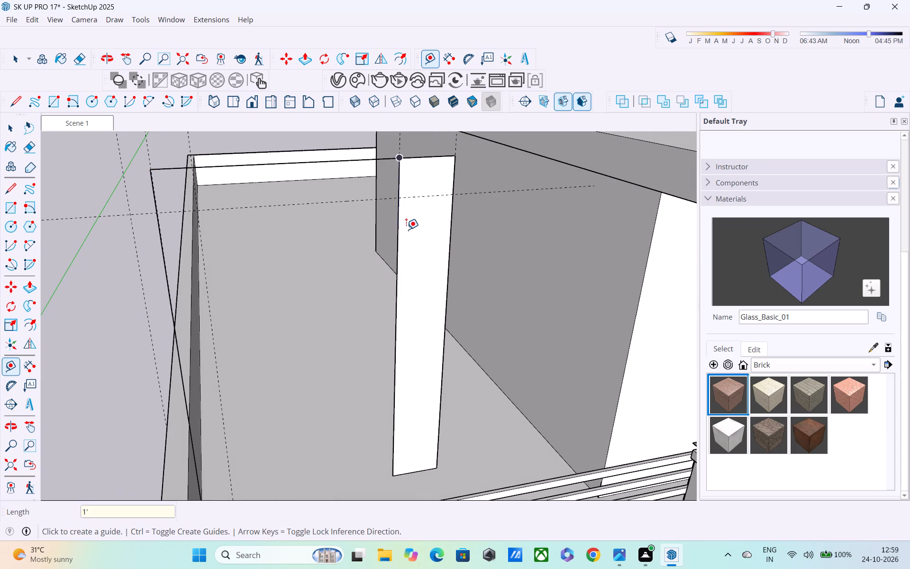
Draw the frame's inner top line along the horizontal guide, from the second pillar's strip to the corner pillar's inner guide.
key("l")
left_click(400, 200)
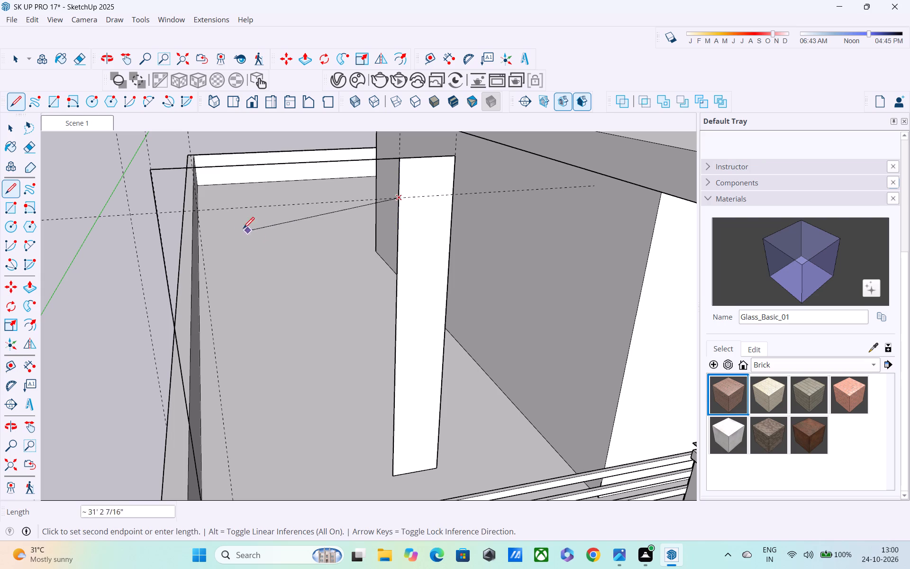
left_click(198, 211)
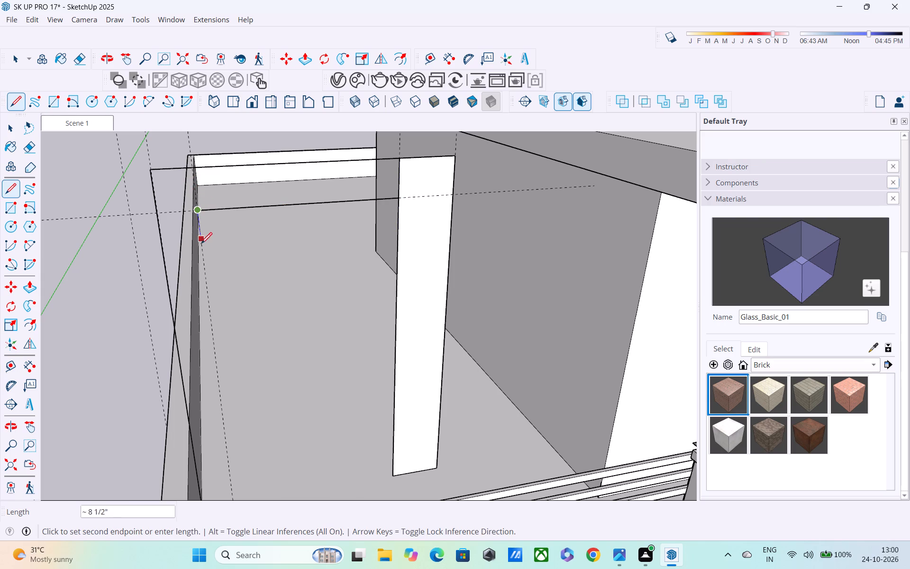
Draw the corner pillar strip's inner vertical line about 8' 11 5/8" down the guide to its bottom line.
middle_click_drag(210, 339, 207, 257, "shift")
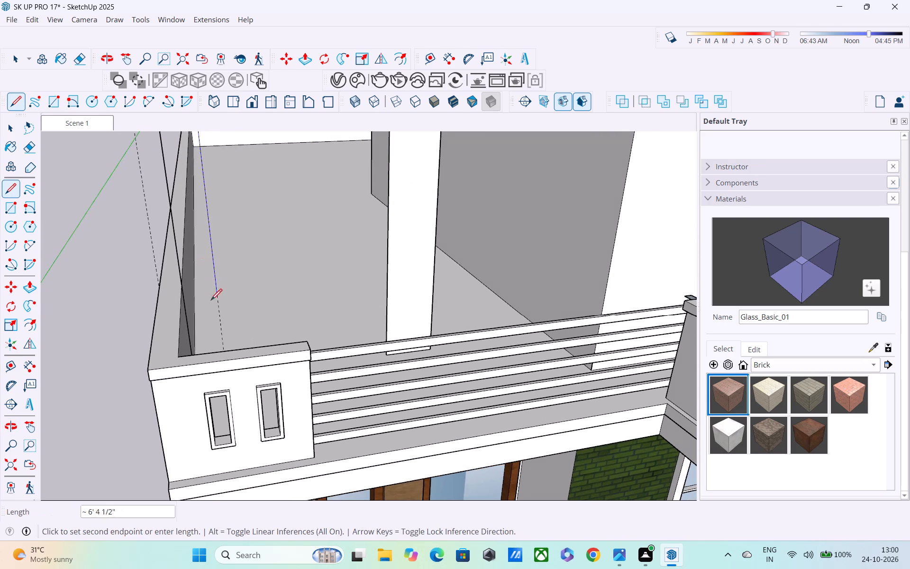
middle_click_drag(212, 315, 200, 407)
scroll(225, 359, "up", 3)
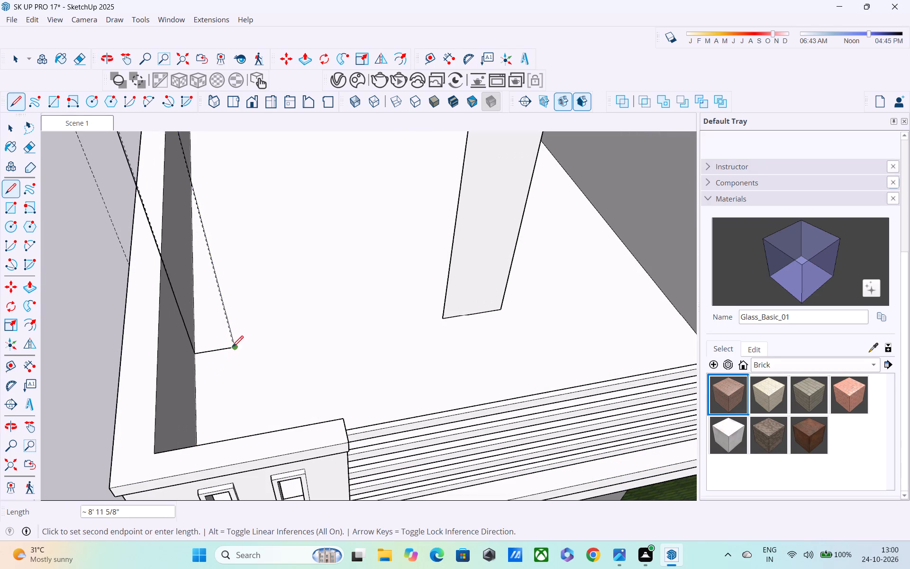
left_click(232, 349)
Examine the frame outline and its alignment with the terrace parapet from several sides.
middle_click_drag(233, 349, 236, 292)
scroll(236, 282, "down", 3)
middle_click_drag(237, 281, 303, 367)
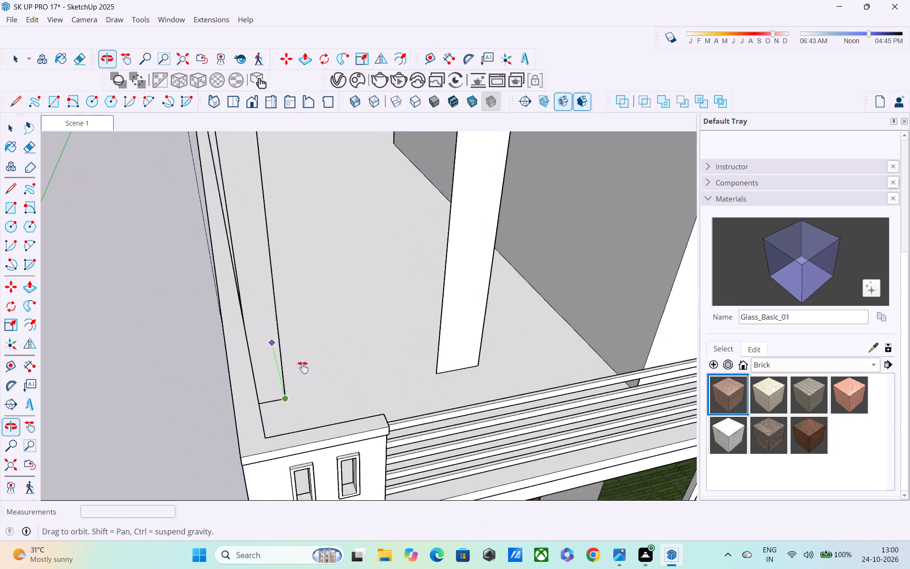
middle_click_drag(303, 367, 337, 431)
middle_click_drag(321, 243, 501, 213)
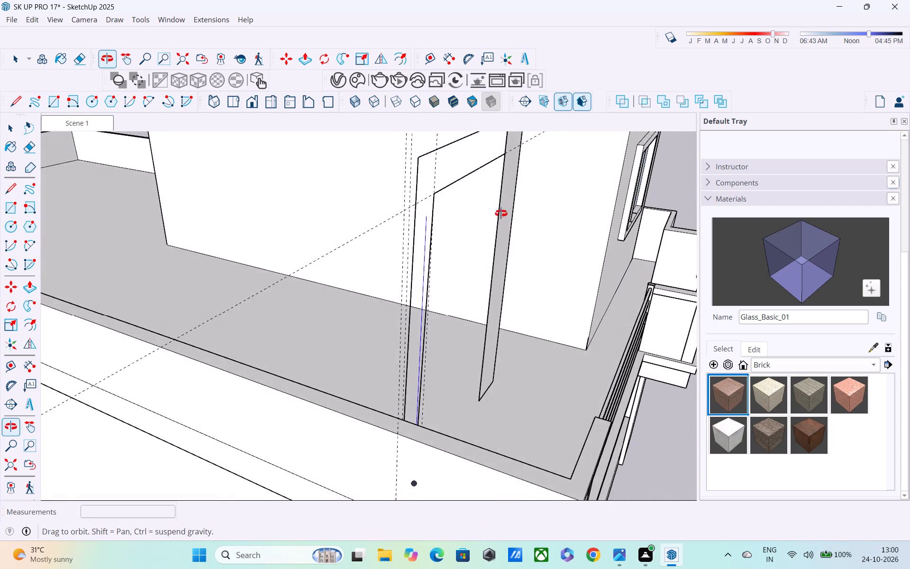
middle_click_drag(501, 213, 611, 227)
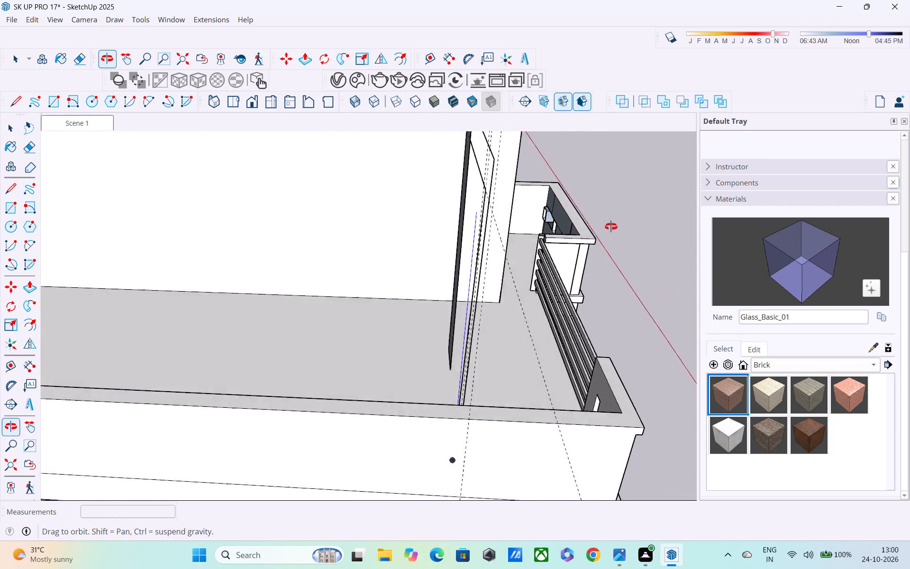
middle_click_drag(611, 227, 827, 126)
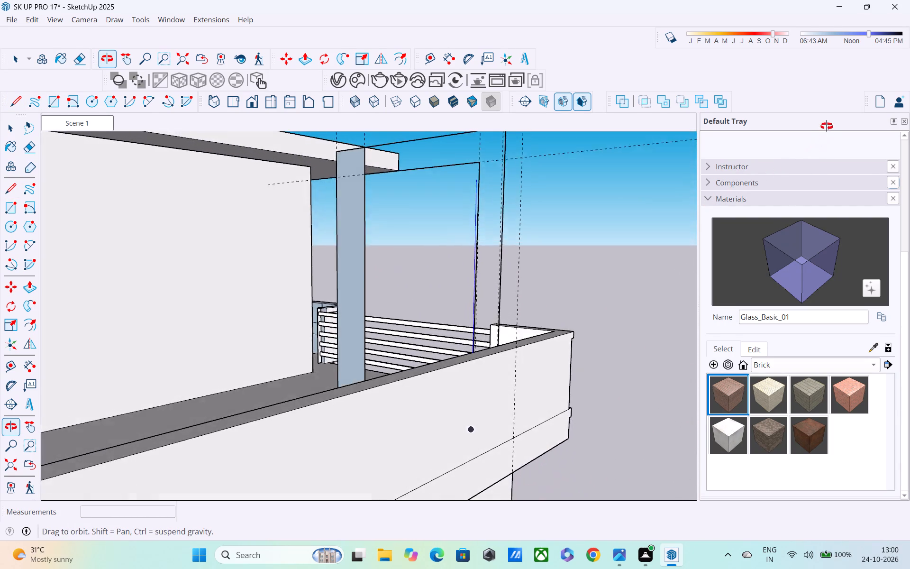
middle_click_drag(827, 126, 322, 191)
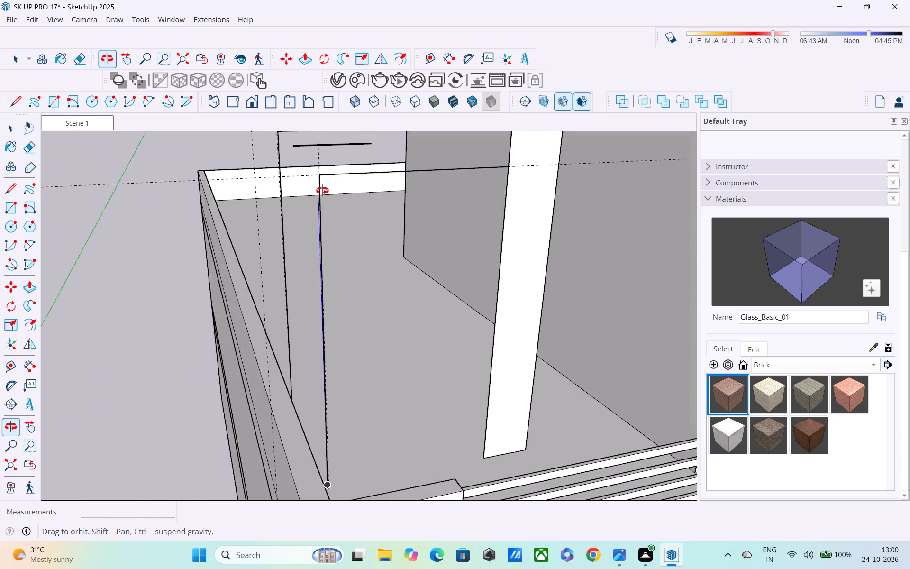
middle_click_drag(322, 191, 445, 395)
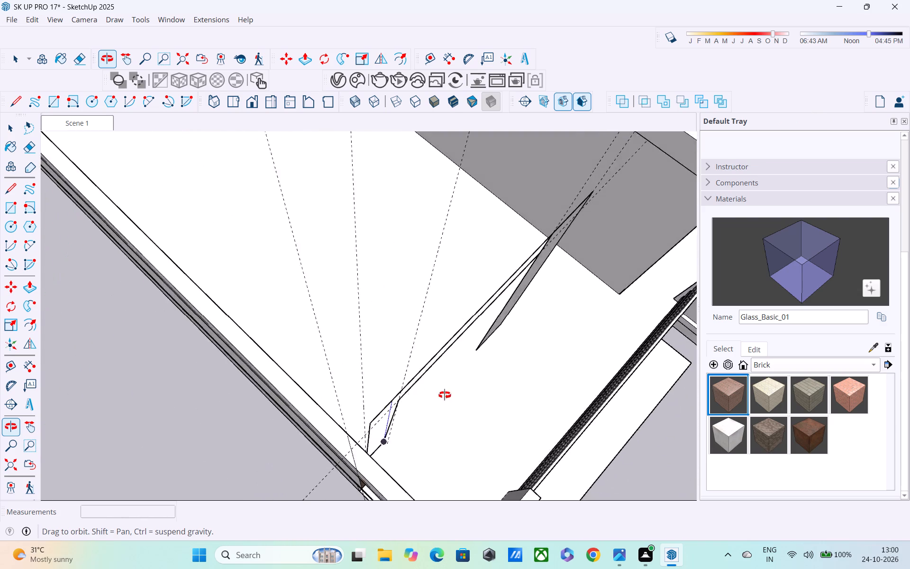
middle_click_drag(445, 395, 402, 370)
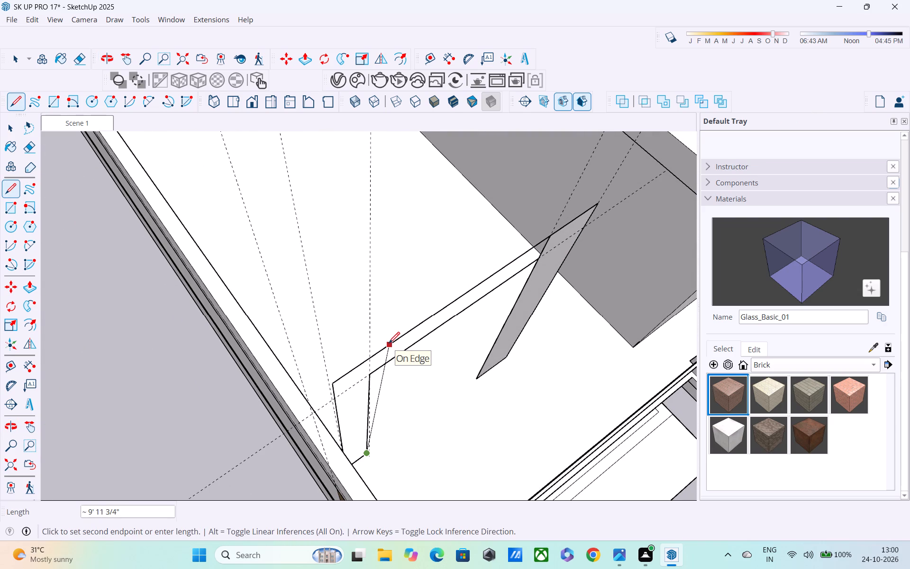
Undo the whole frame outline, its pillar and beam guides, and the last offset of the parapet's side face.
key("ctrl+z")
key("ctrl+z")
key("ctrl+z")
key("ctrl+z")
key("ctrl+z")
key("ctrl+z")
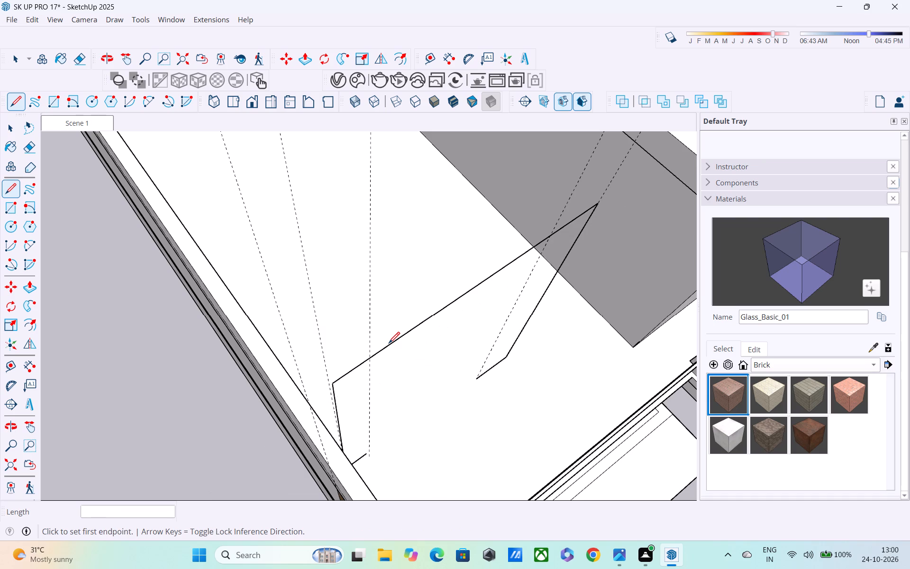
key("ctrl+z")
key("ctrl+z")
key("ctrl+z")
key("ctrl+z")
key("ctrl+z")
key("ctrl+z")
key("ctrl+z")
key("ctrl+z")
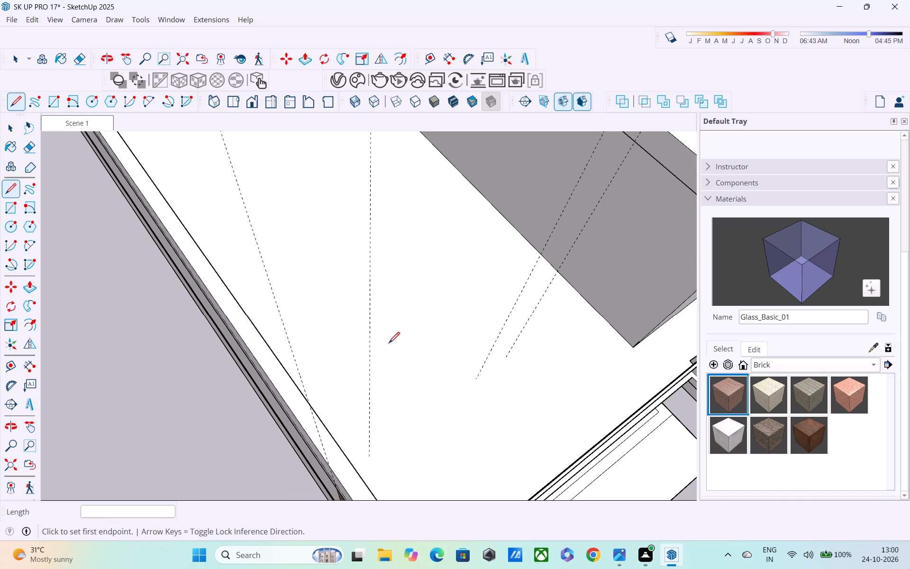
key("ctrl+z")
key("ctrl+z")
key("ctrl+z")
key("ctrl+z")
key("ctrl+z")
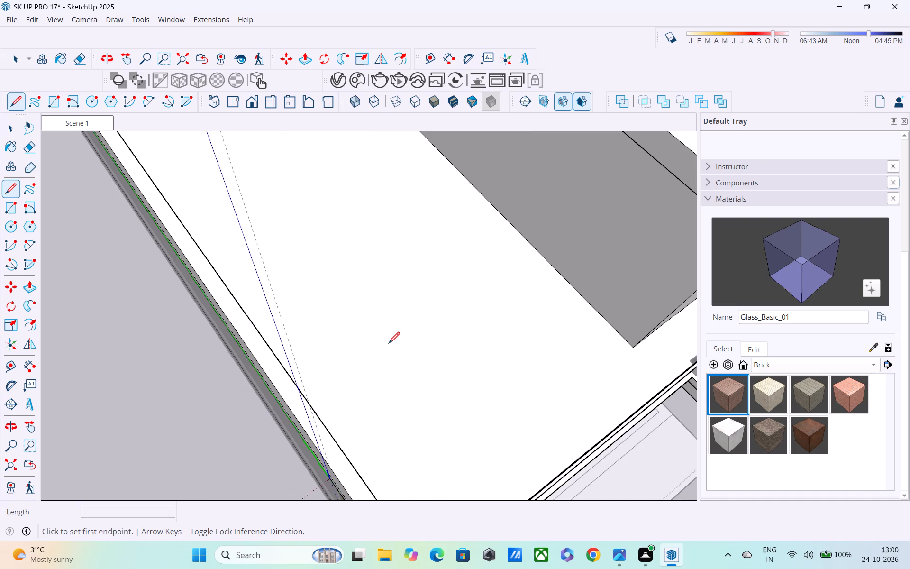
key("ctrl+z")
key("ctrl+z")
key("ctrl+z")
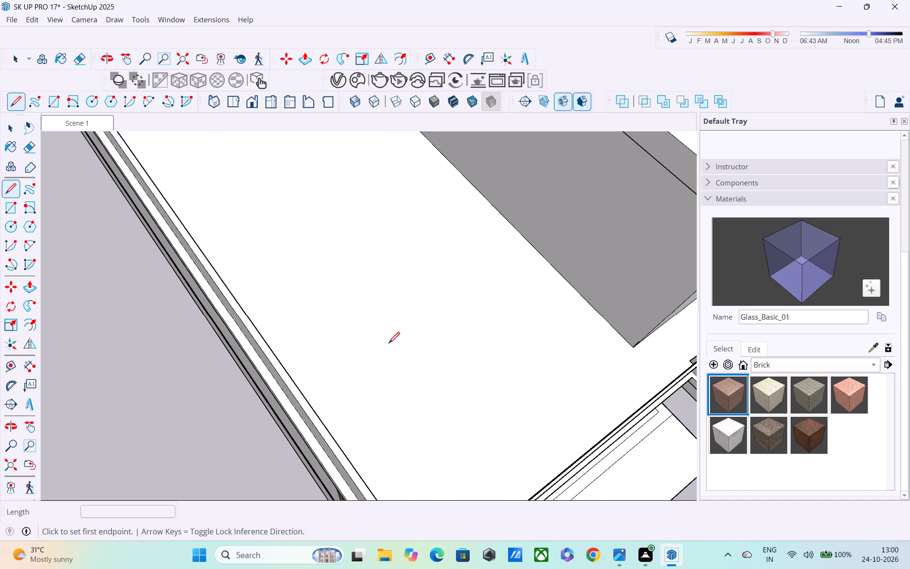
Push/Pull the terrace parapet's outer side face outward 4" to sit flush with the slab edge below.
scroll(389, 344, "up", 1)
middle_click_drag(384, 341, 307, 250)
middle_click_drag(303, 318, 282, 194)
scroll(303, 305, "down", 1)
middle_click_drag(336, 303, 336, 240)
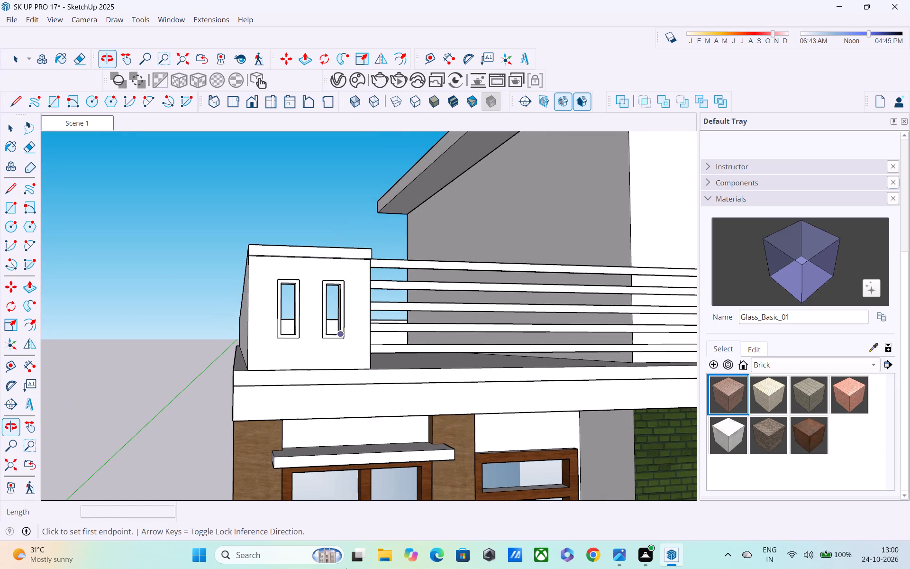
middle_click_drag(338, 554, 327, 431)
scroll(326, 431, "down", 1)
middle_click_drag(307, 463, 393, 484)
key("space")
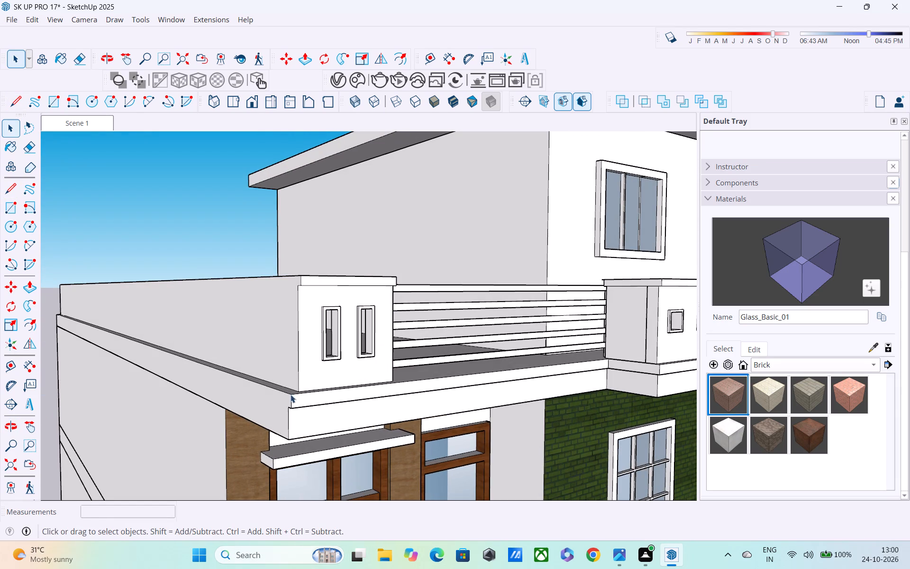
key("p")
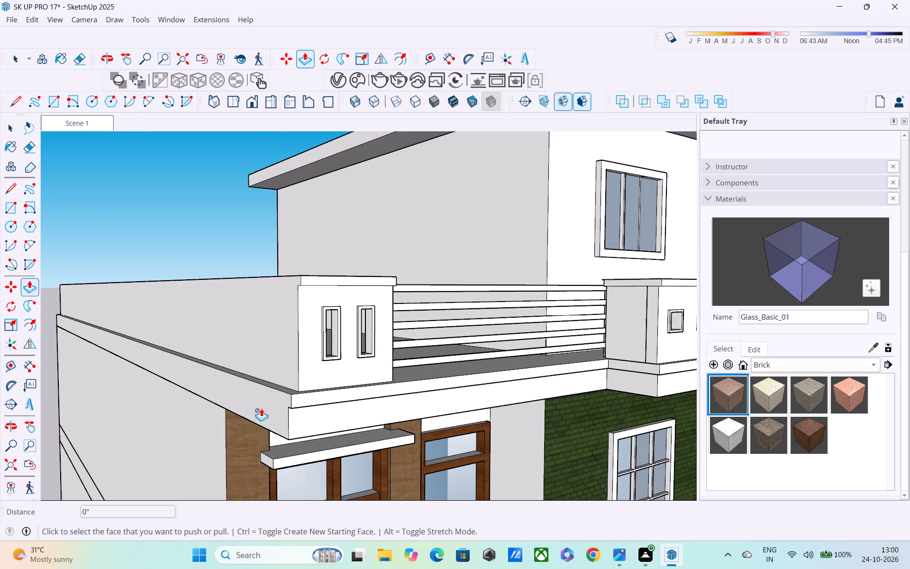
key("space")
double_click(265, 344)
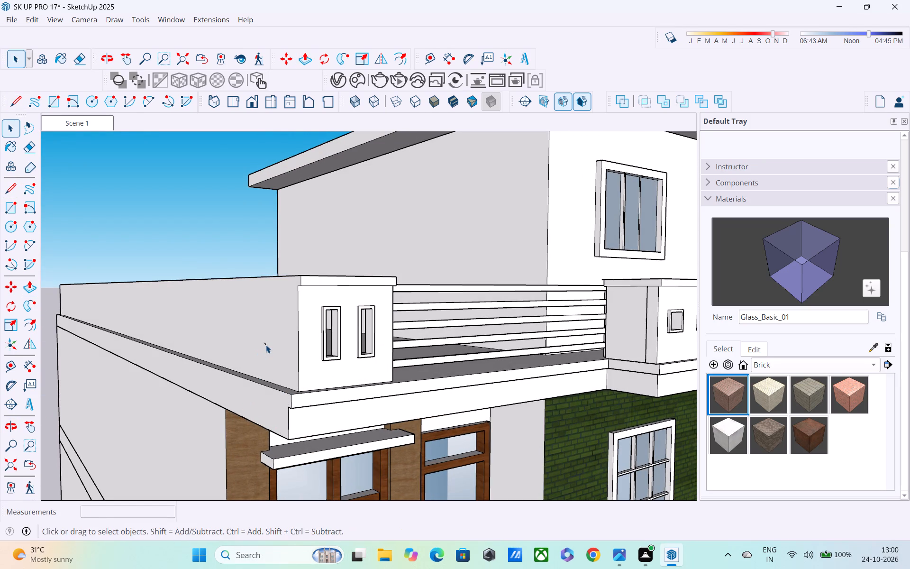
key("p")
left_click(266, 335)
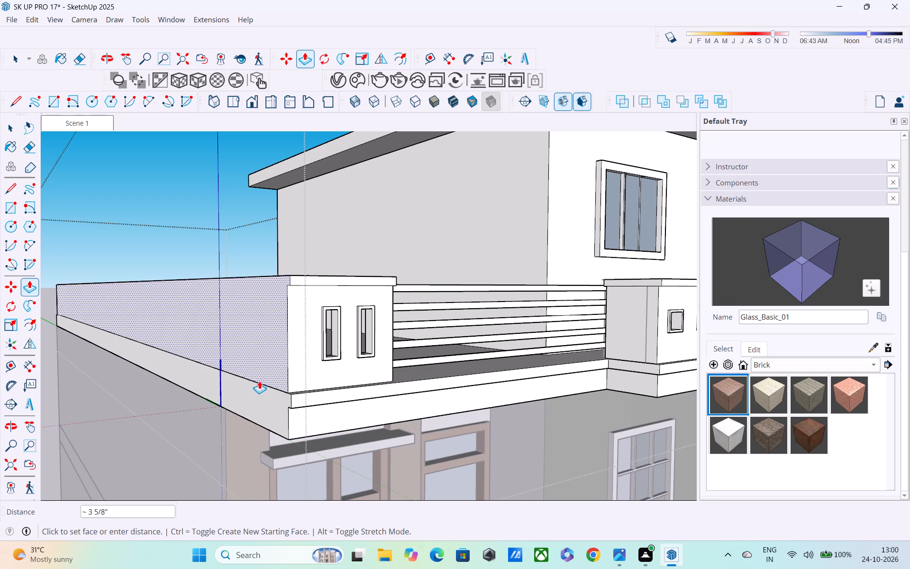
left_click(259, 382)
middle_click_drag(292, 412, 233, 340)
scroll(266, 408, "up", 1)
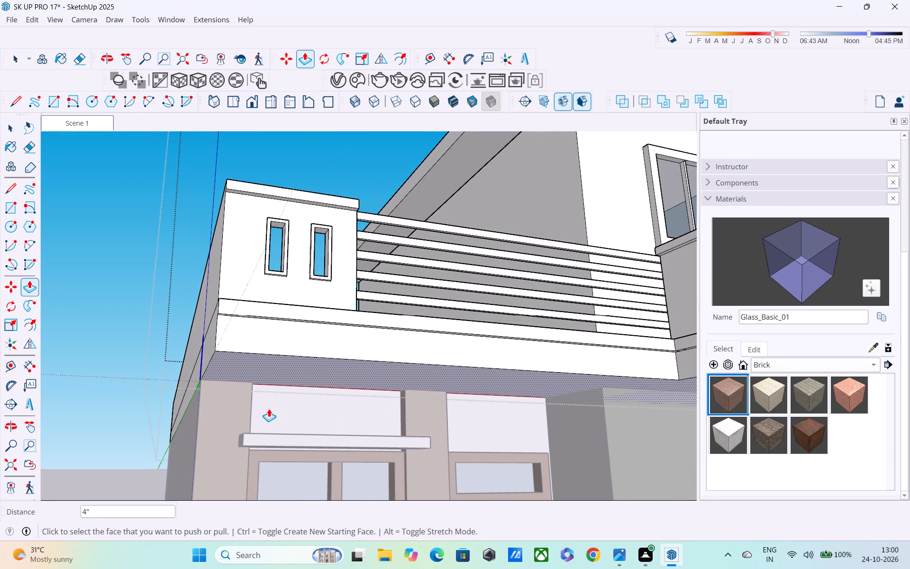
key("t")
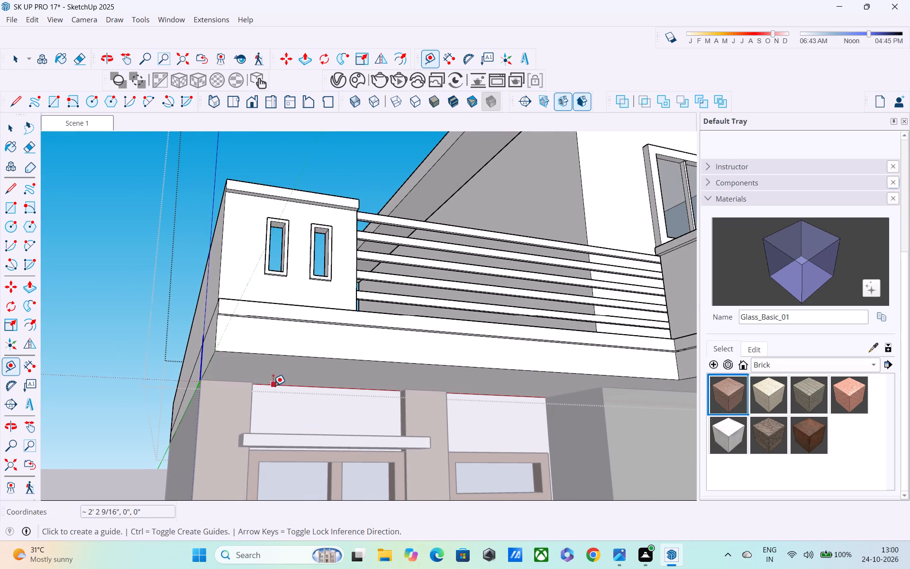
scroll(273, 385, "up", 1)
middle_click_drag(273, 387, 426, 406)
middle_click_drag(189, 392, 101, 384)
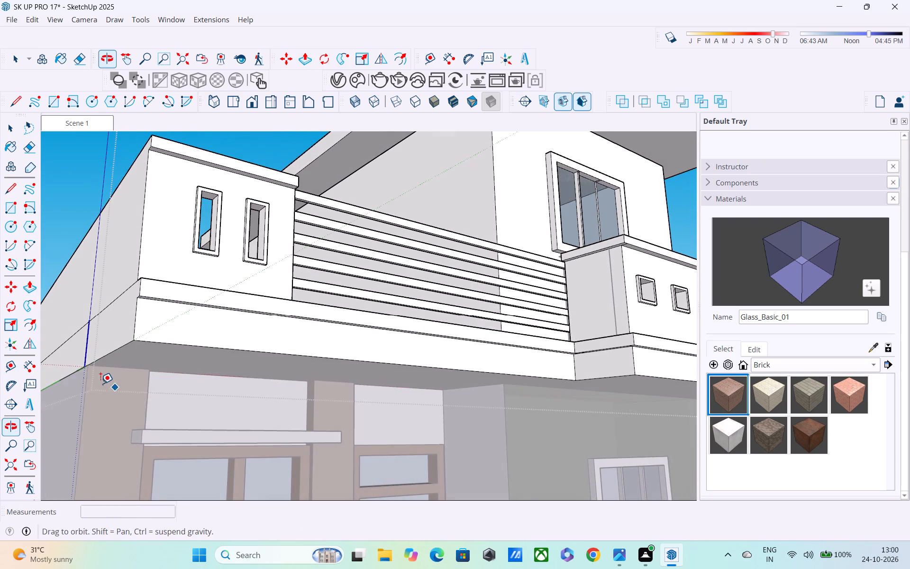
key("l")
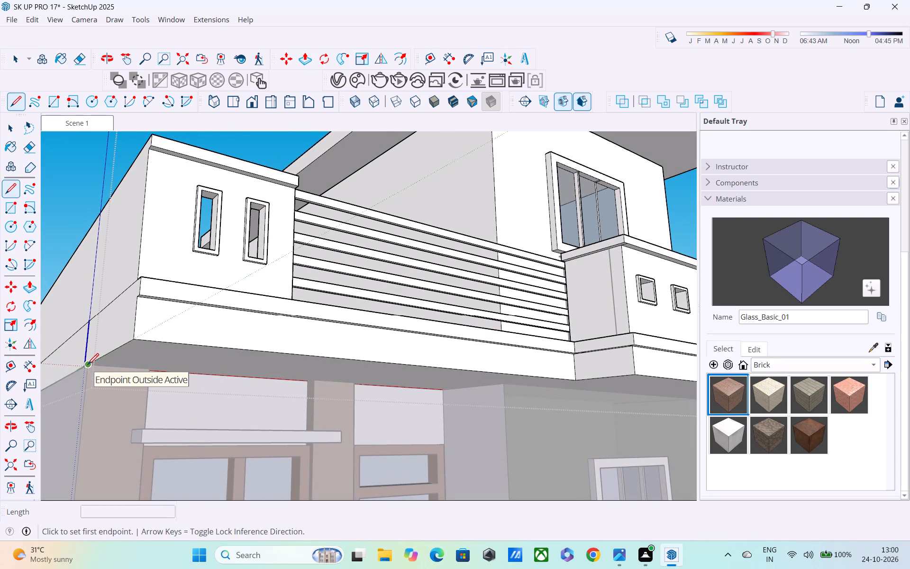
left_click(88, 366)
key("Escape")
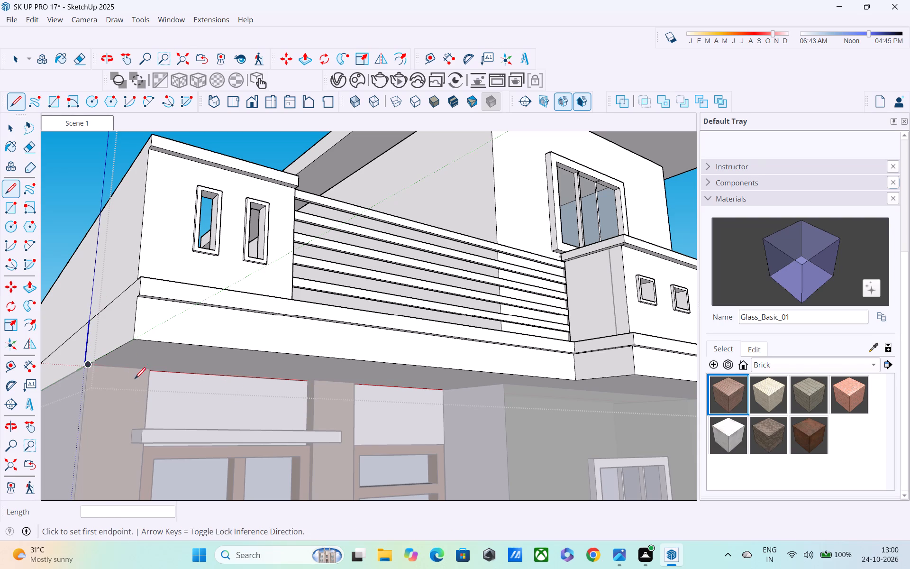
Draw a vertical line about 1' 9 15/16" up from the corner pillar's top corner under the slab, through the terrace floor.
middle_click_drag(145, 372, 141, 370)
middle_click_drag(154, 315, 117, 394)
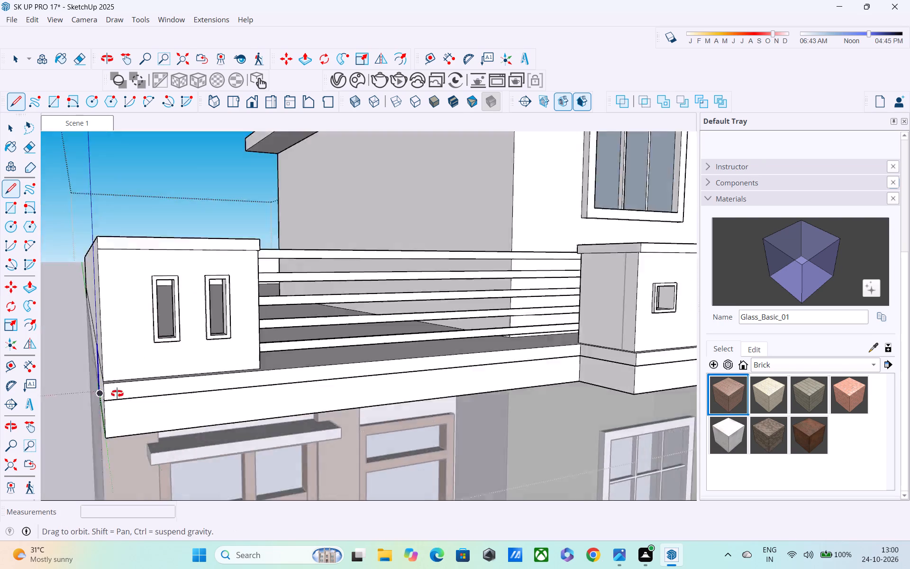
middle_click_drag(117, 394, 45, 532)
middle_click_drag(181, 329, 213, 217)
middle_click_drag(207, 323, 227, 200, "shift")
middle_click_drag(162, 358, 178, 260)
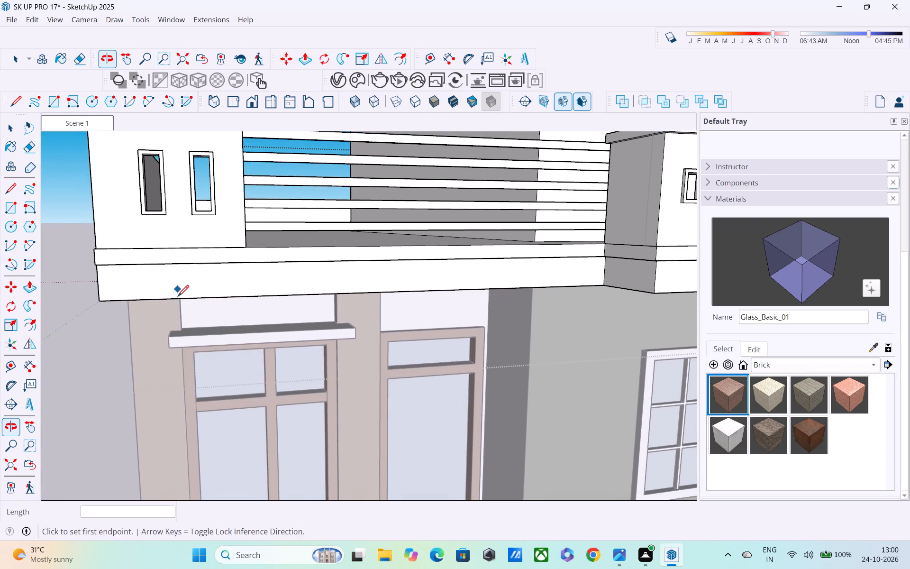
middle_click_drag(176, 310, 184, 255, "shift")
scroll(188, 246, "up", 2)
middle_click_drag(189, 257, 195, 376, "shift")
scroll(194, 332, "down", 1, "shift")
middle_click_drag(190, 353, 233, 202)
scroll(209, 249, "up", 1)
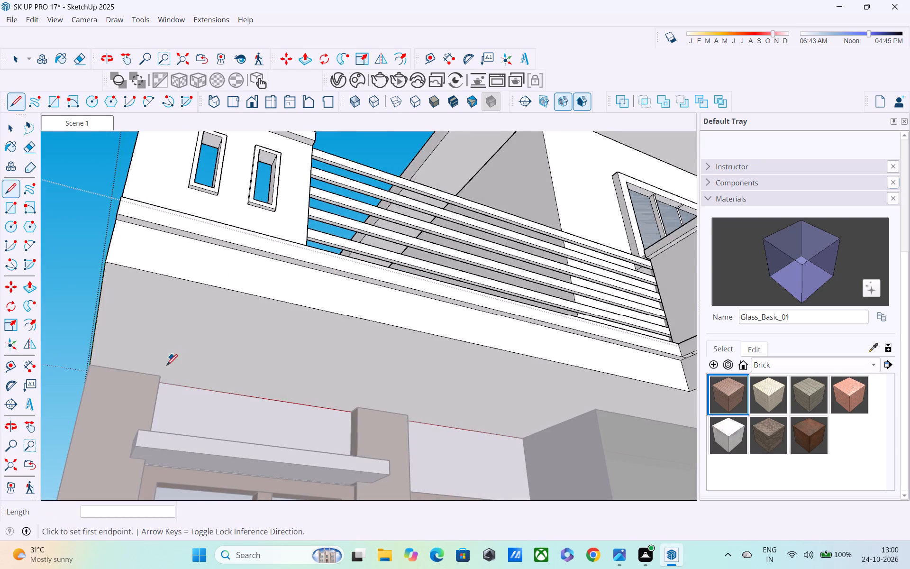
scroll(156, 383, "up", 2)
left_click(160, 378)
middle_click_drag(184, 274, 63, 529)
middle_click_drag(208, 276, 207, 383)
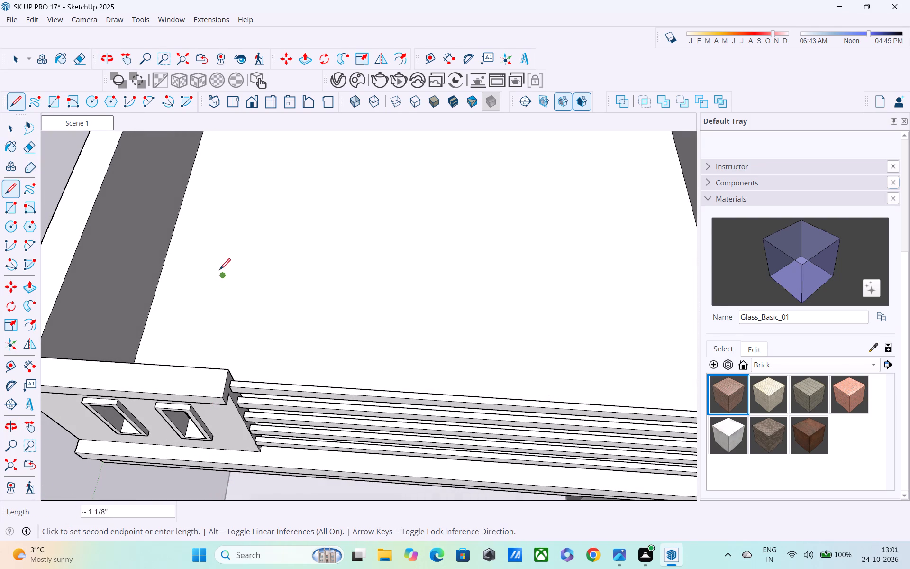
left_click(209, 215)
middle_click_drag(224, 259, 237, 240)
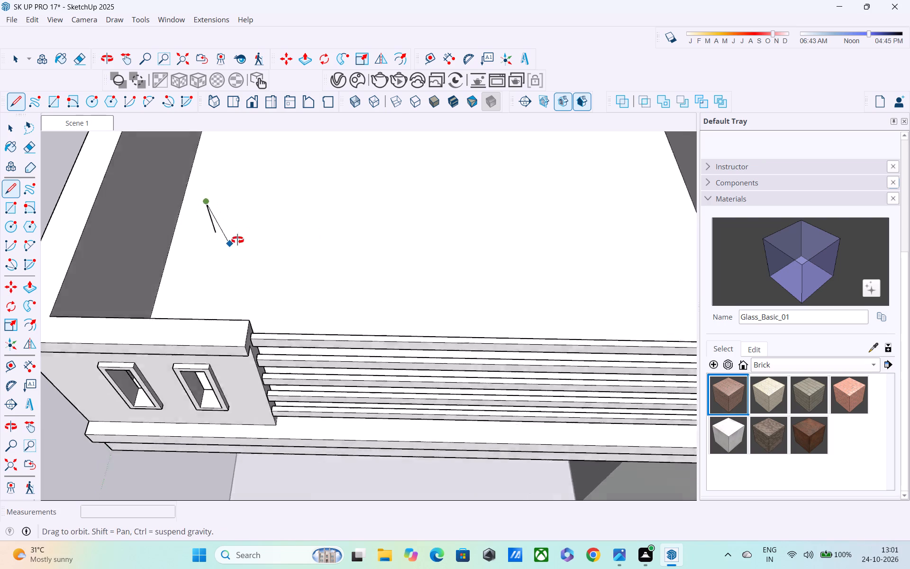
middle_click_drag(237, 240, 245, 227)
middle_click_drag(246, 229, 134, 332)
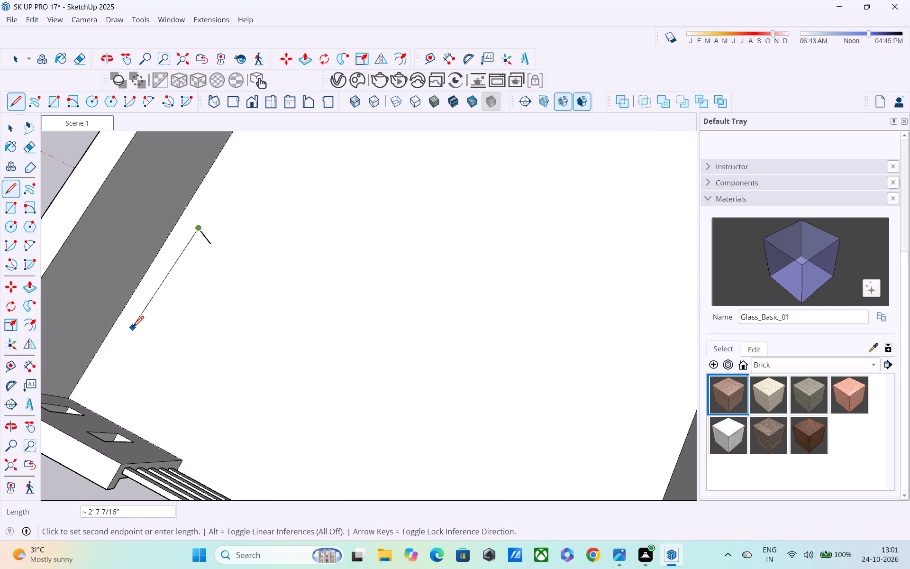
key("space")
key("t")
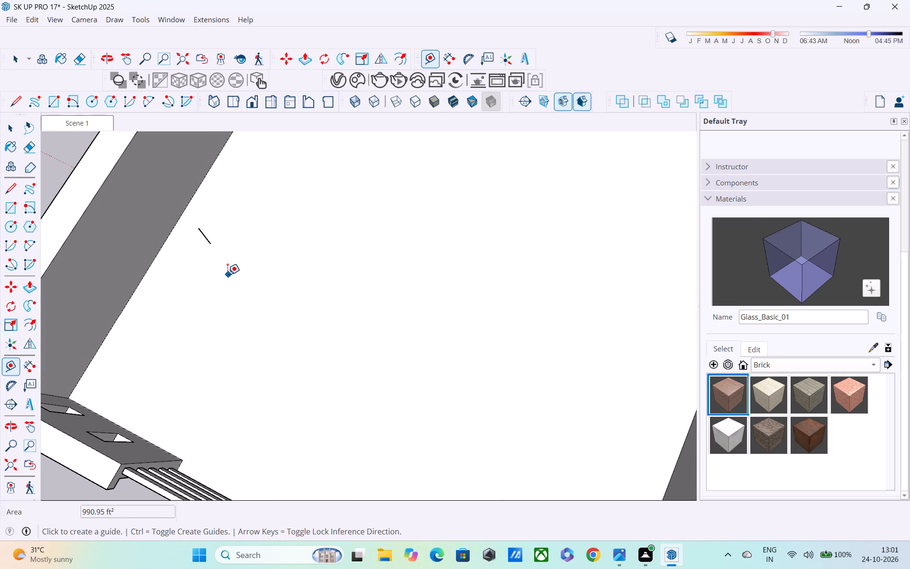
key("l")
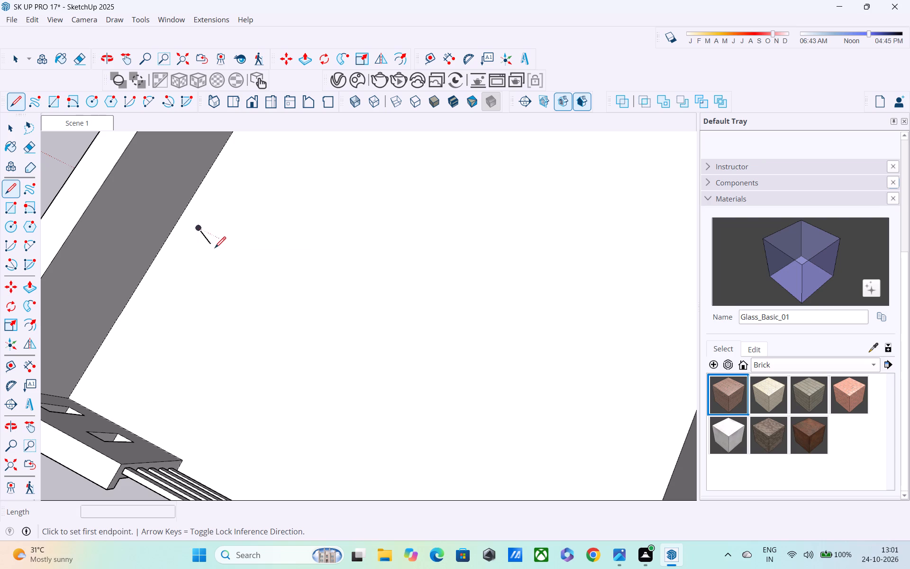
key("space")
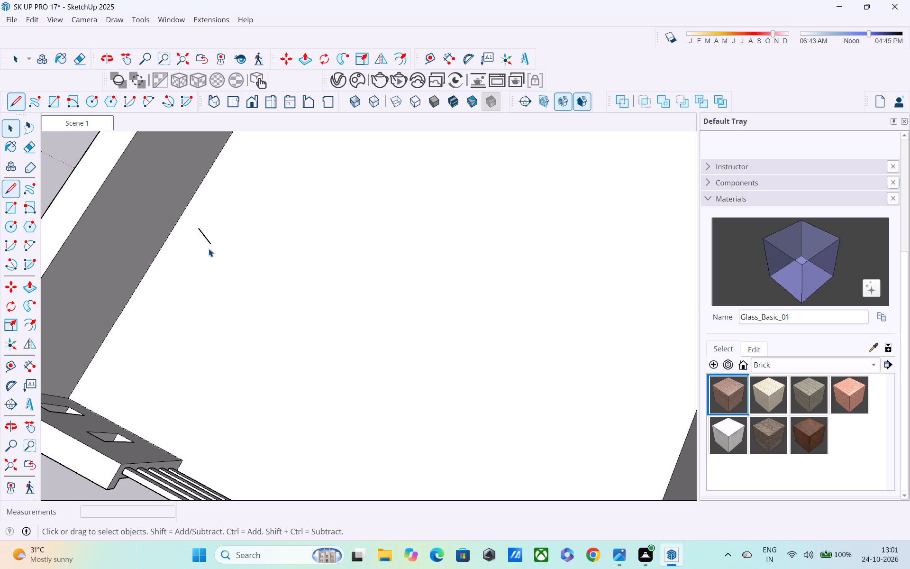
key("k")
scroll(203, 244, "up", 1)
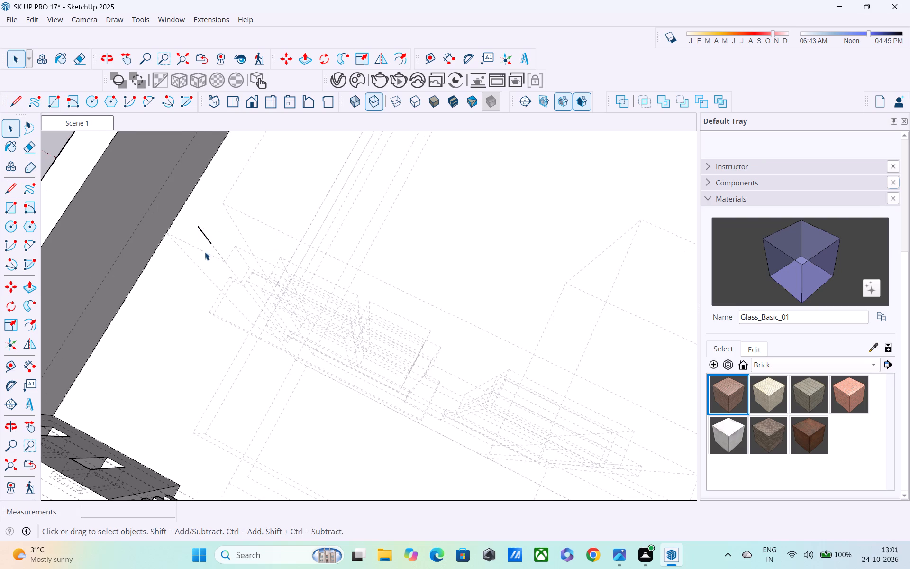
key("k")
Draw a horizontal line along the red axis from the base of the corner vertical line, across the terrace floor past the second pillar.
scroll(218, 246, "up", 1)
key("l")
scroll(218, 246, "up", 3)
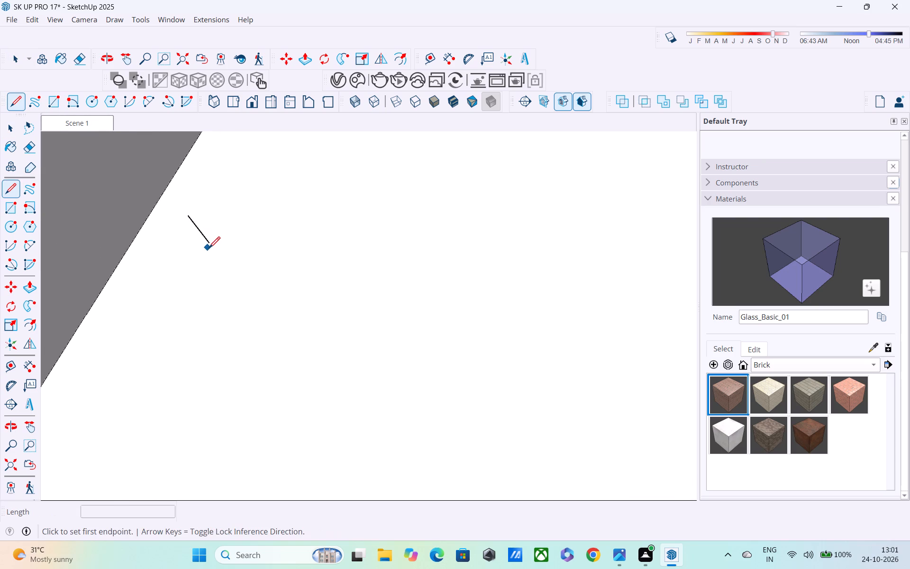
left_click(209, 244)
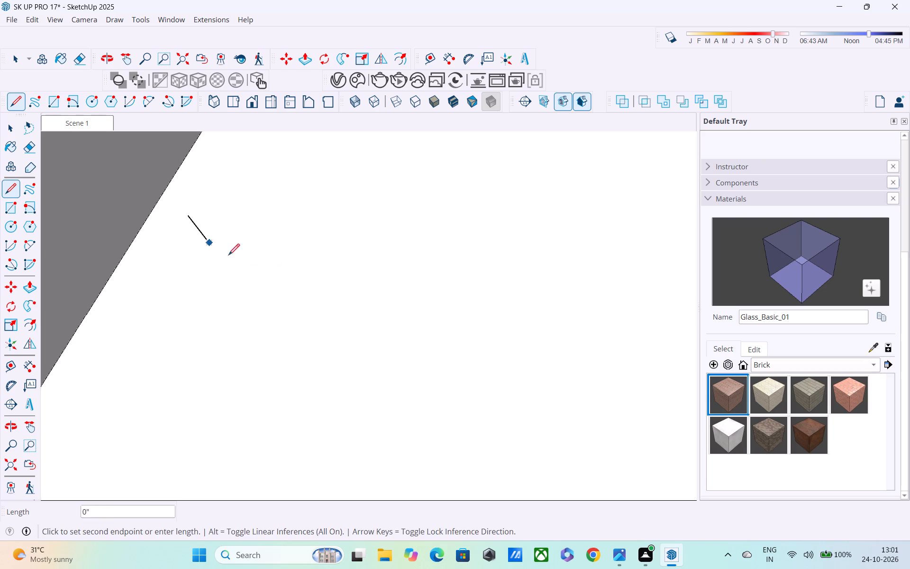
middle_click_drag(297, 279, 214, 227, "shift")
middle_click_drag(266, 271, 263, 270)
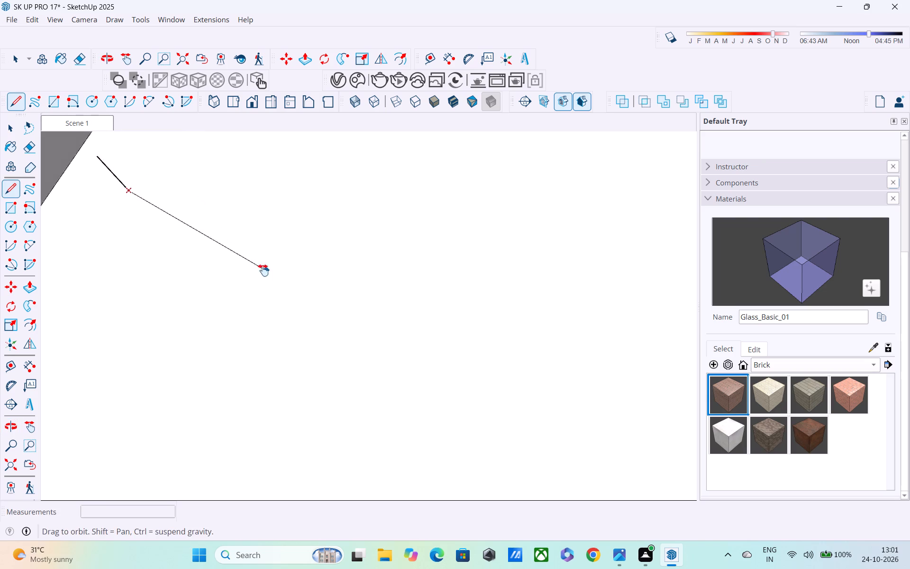
middle_click_drag(263, 270, 189, 224)
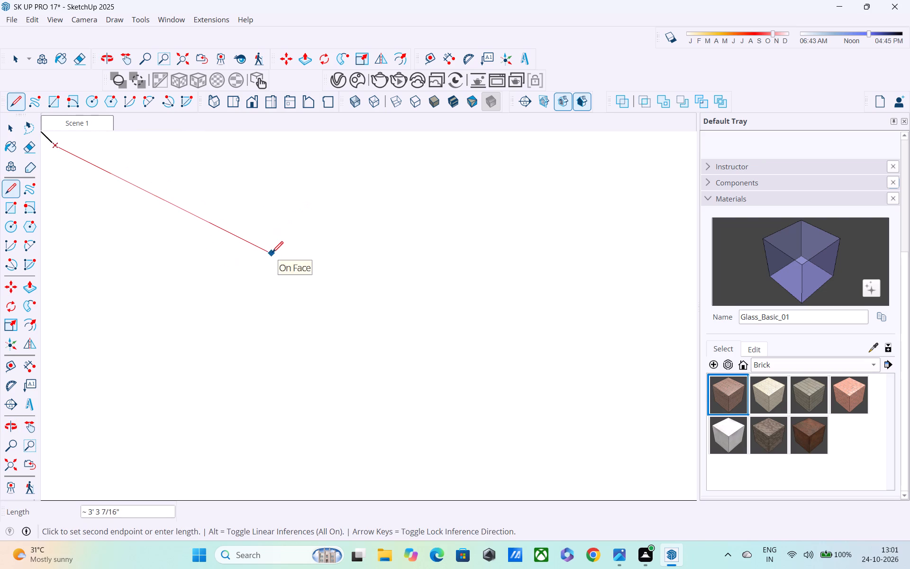
middle_click_drag(382, 303, 256, 242)
middle_click_drag(374, 293, 347, 228, "shift")
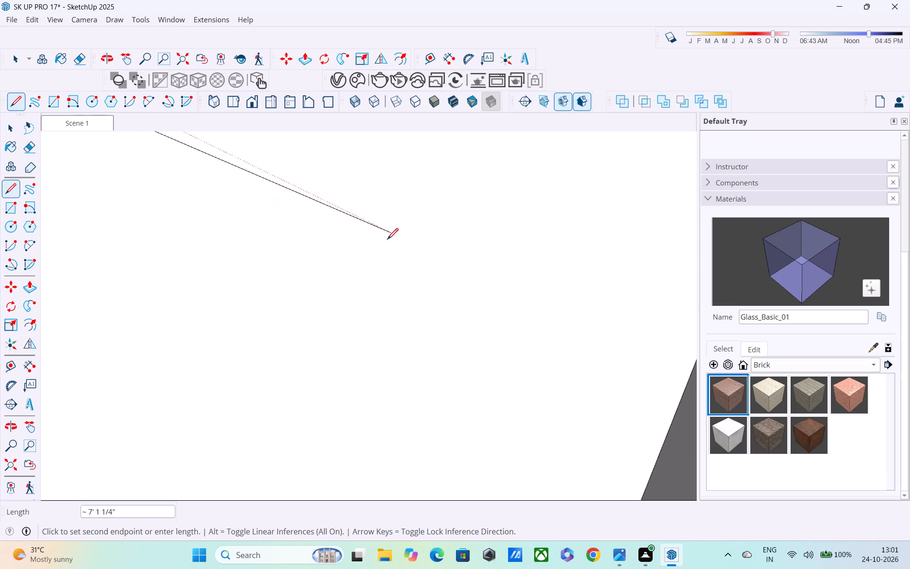
left_click(407, 266)
middle_click_drag(425, 285, 487, 220)
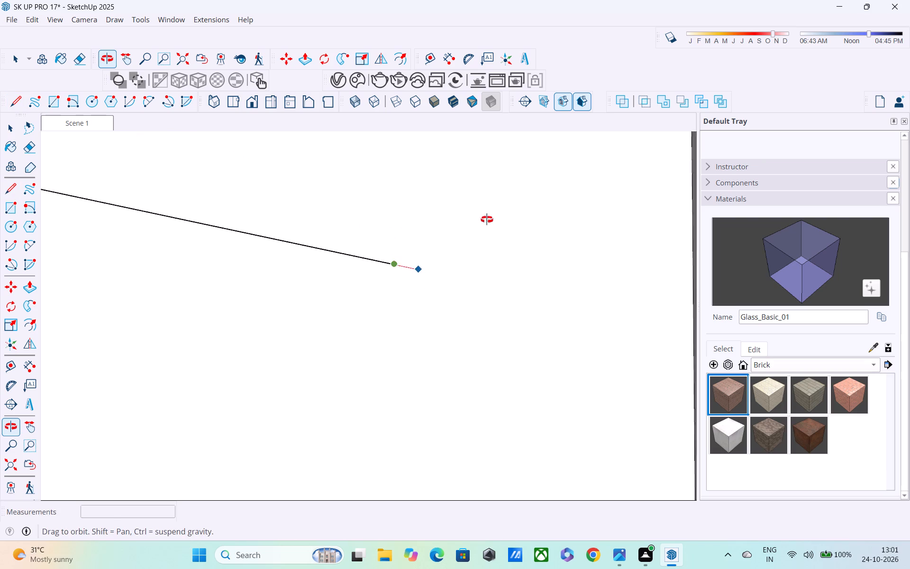
middle_click_drag(487, 220, 503, 183)
scroll(503, 182, "down", 4)
middle_click_drag(497, 221, 502, 109)
middle_click_drag(482, 189, 506, 137)
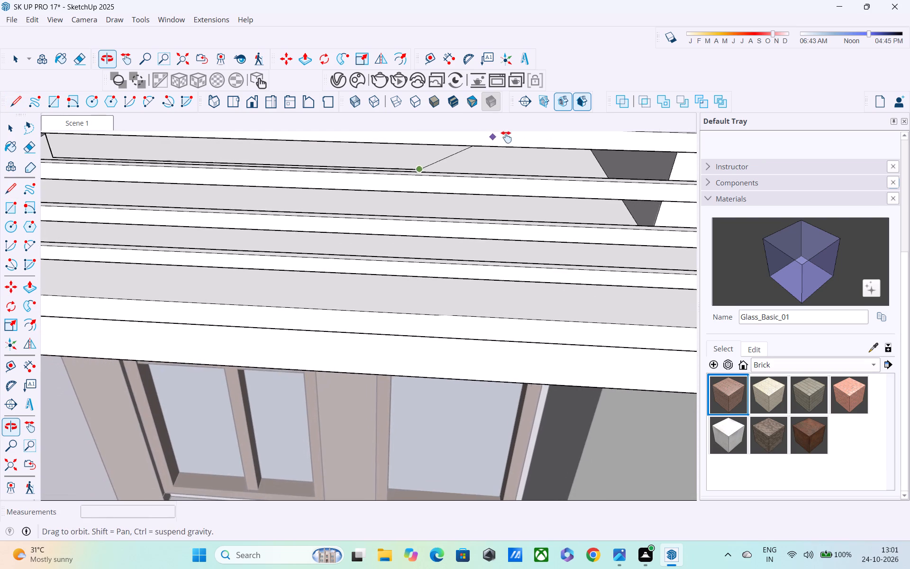
middle_click_drag(506, 137, 506, 140)
middle_click_drag(450, 299, 462, 150)
key("space")
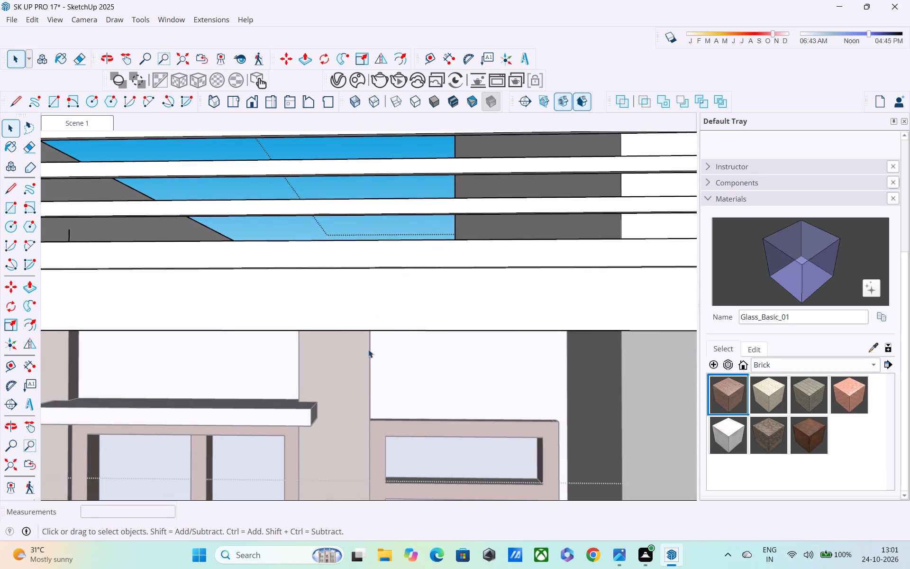
Draw a vertical line from the second pillar's top corner under the slab up to the horizontal line on the terrace floor.
middle_click_drag(388, 313, 386, 225)
scroll(359, 385, "up", 3)
key("l")
scroll(361, 385, "up", 2)
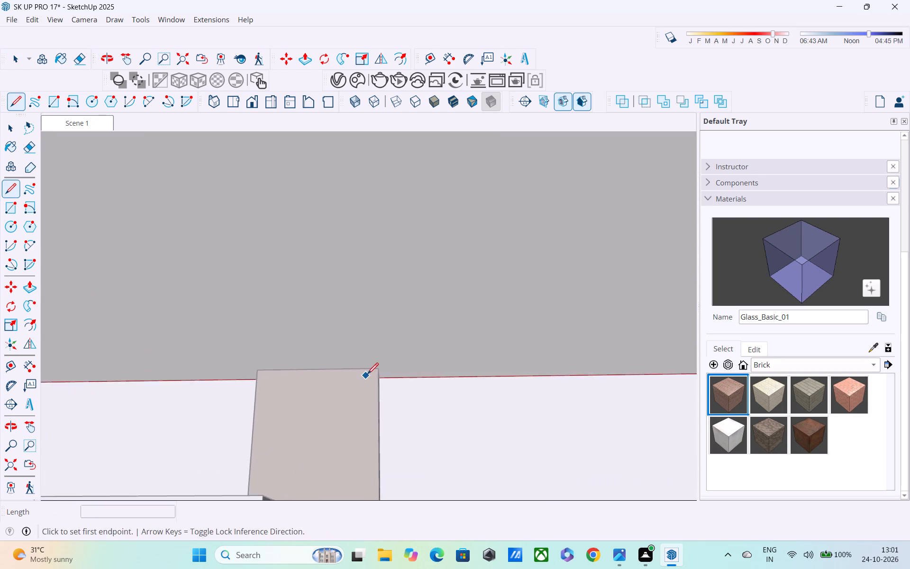
left_click(374, 372)
middle_click_drag(378, 297, 358, 527)
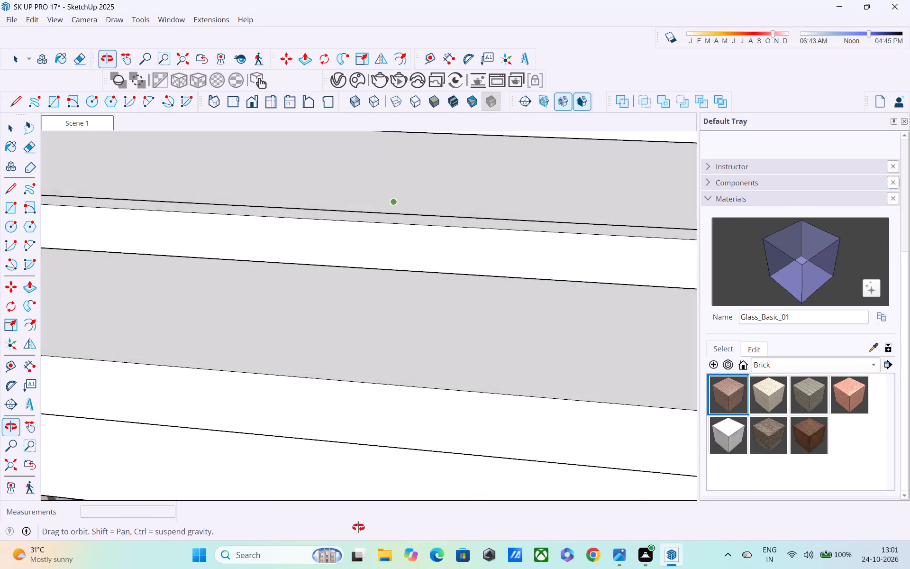
middle_click_drag(358, 527, 359, 462)
middle_click_drag(384, 312, 389, 568, "shift")
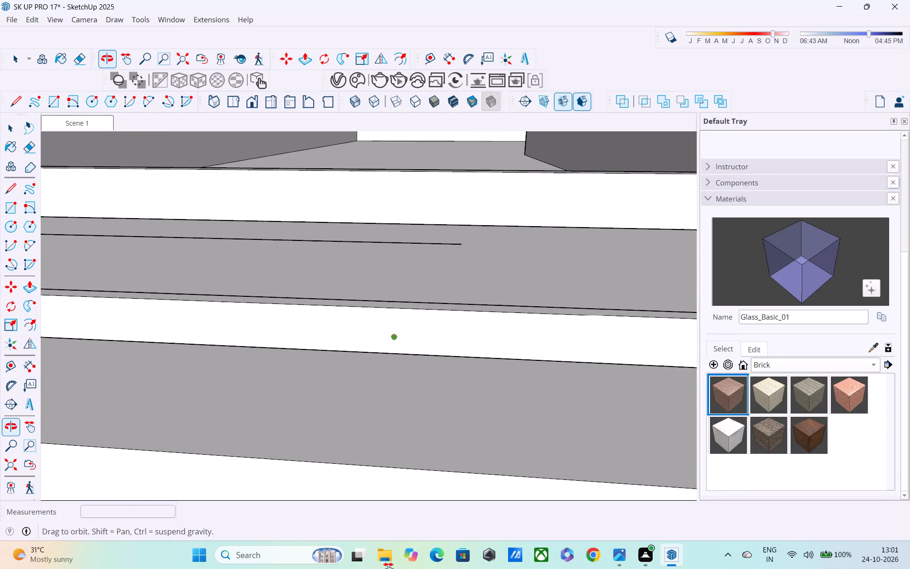
middle_click_drag(389, 568, 389, 493, "shift")
middle_click_drag(405, 238, 406, 452)
middle_click_drag(404, 204, 407, 372)
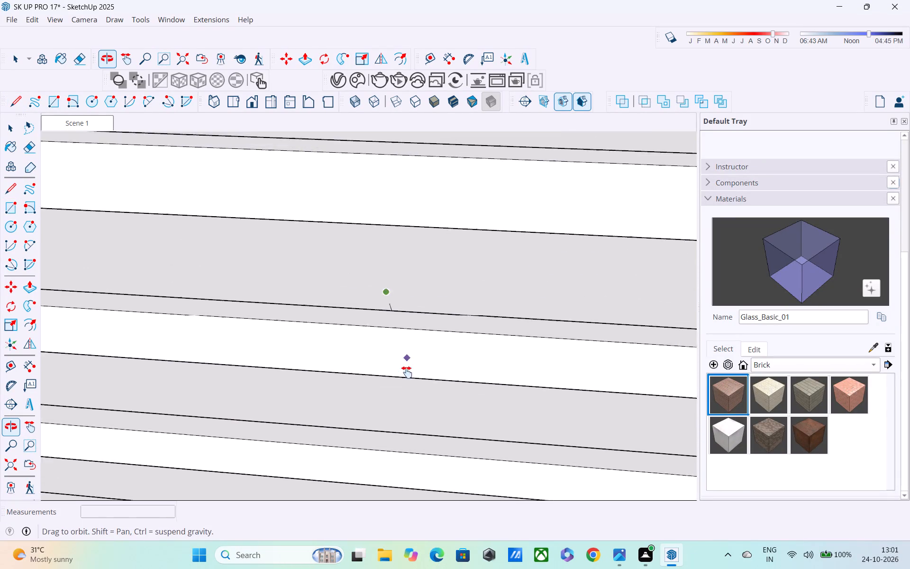
middle_click_drag(407, 372, 391, 322)
middle_click_drag(404, 178, 393, 420)
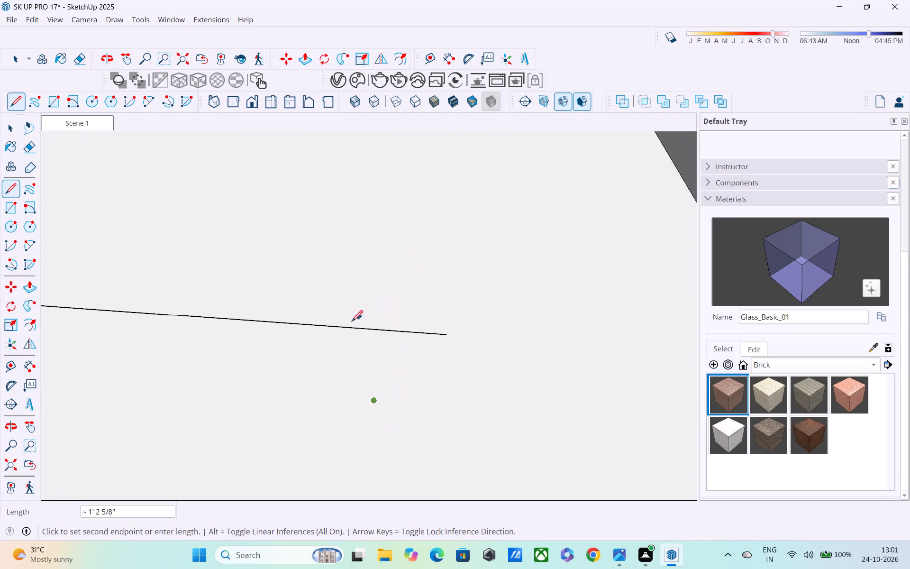
middle_click_drag(349, 327, 181, 229)
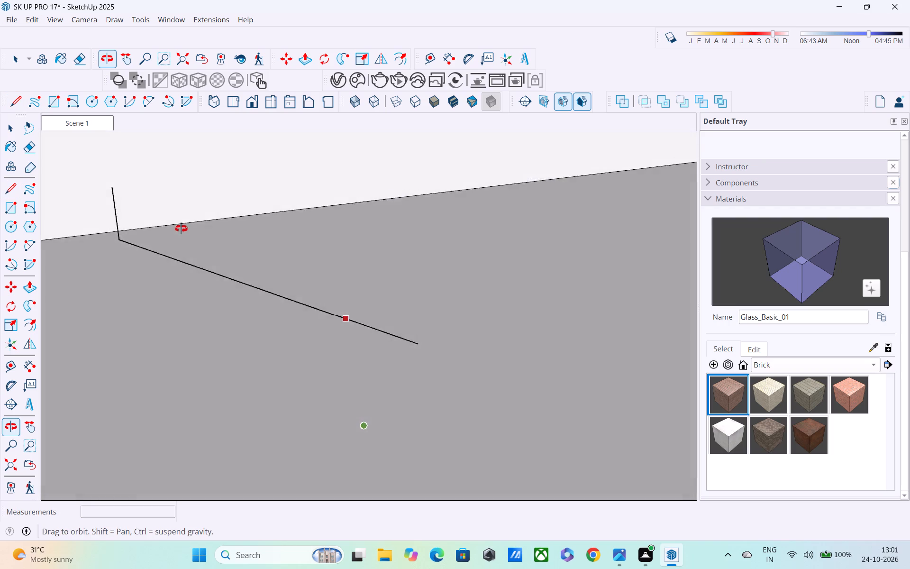
middle_click_drag(181, 229, 180, 210)
left_click(361, 327)
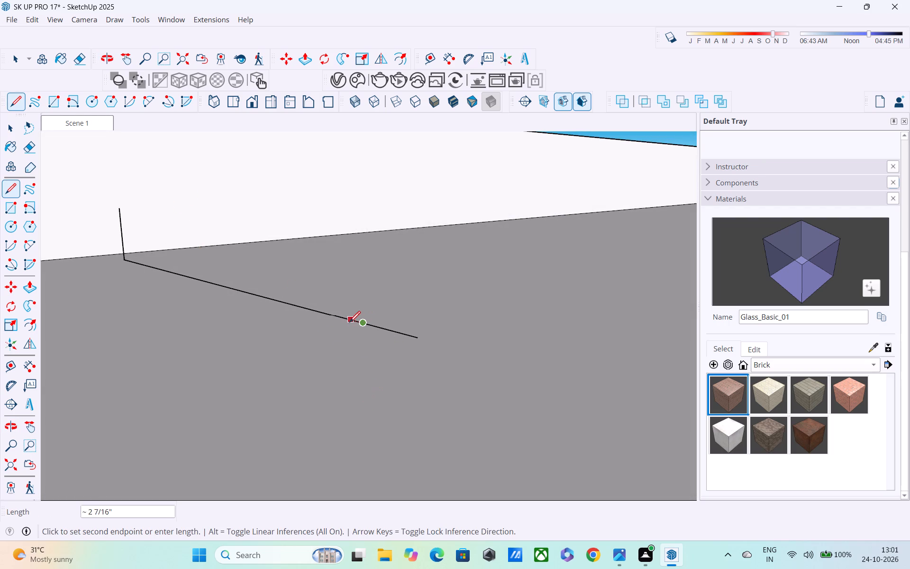
Draw the second upright's vertical line about 8 5/16" up from the floor line, and continue it upward by 7'.
left_click(364, 324)
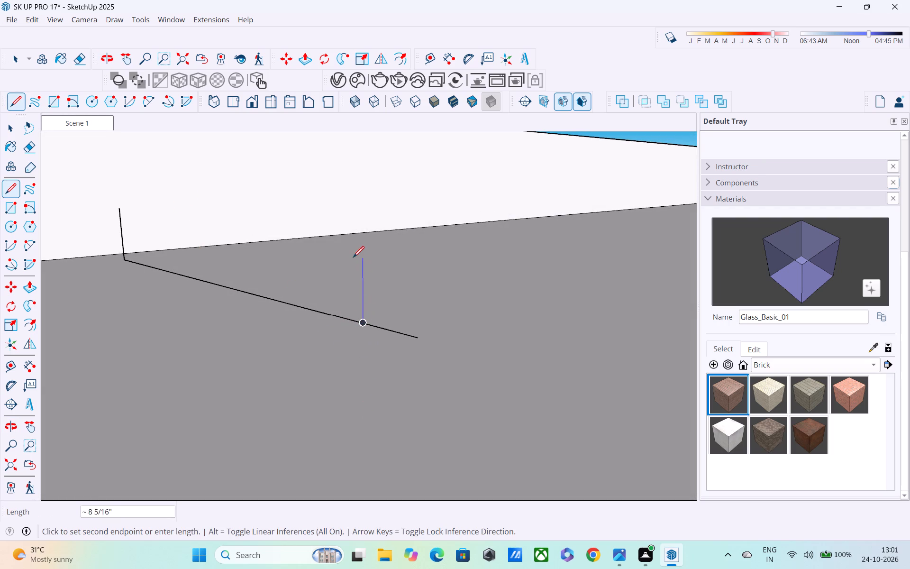
left_click(352, 250)
middle_click_drag(375, 294, 518, 290)
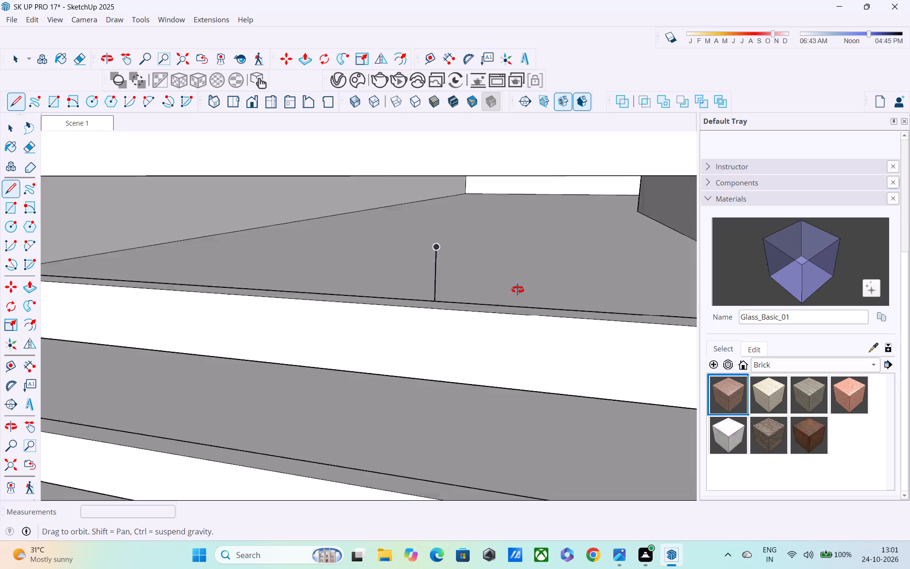
middle_click_drag(518, 290, 526, 404)
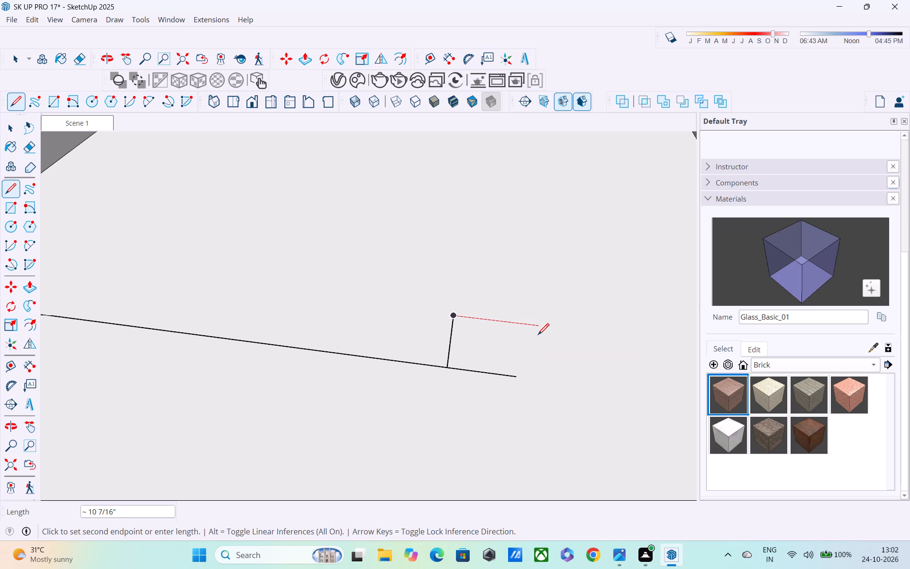
middle_click_drag(519, 383, 559, 532, "shift")
middle_click_drag(491, 359, 490, 276, "shift")
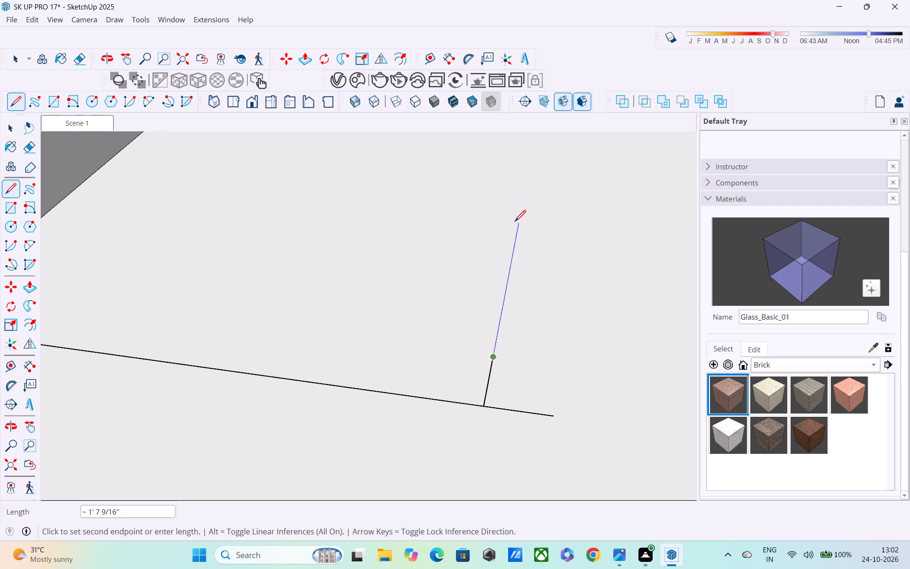
middle_click_drag(517, 233, 528, 416, "shift")
scroll(497, 327, "down", 2)
middle_click_drag(495, 311, 498, 206, "shift")
middle_click_drag(506, 276, 506, 331, "shift")
scroll(506, 304, "down", 1, "shift")
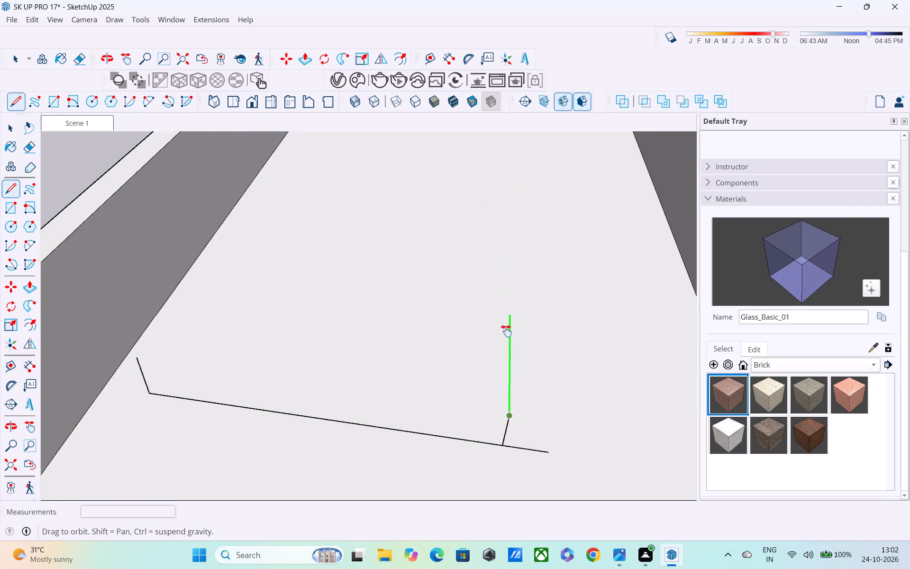
middle_click_drag(506, 331, 494, 320, "shift")
middle_click_drag(541, 221, 505, 355, "shift")
scroll(499, 333, "down", 4)
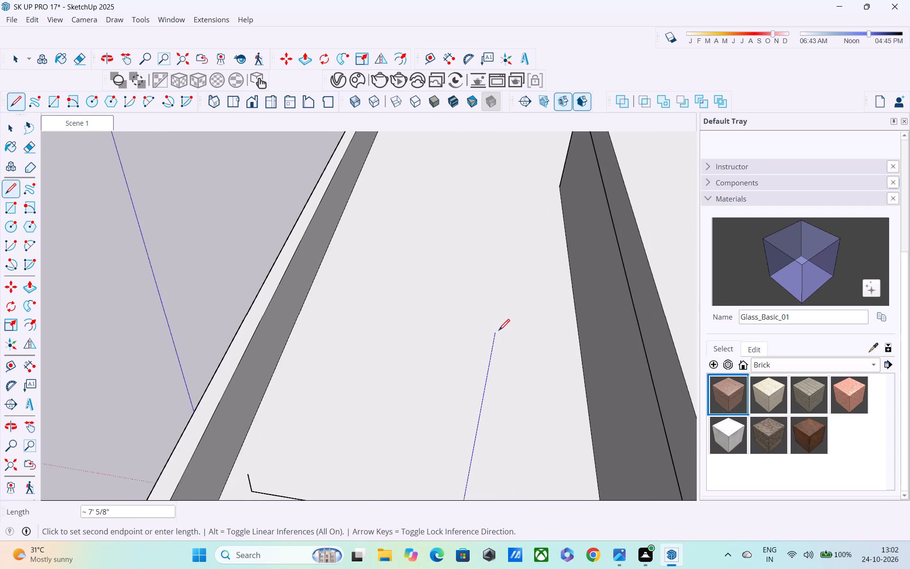
middle_click_drag(496, 327, 438, 268)
middle_click_drag(442, 260, 495, 232)
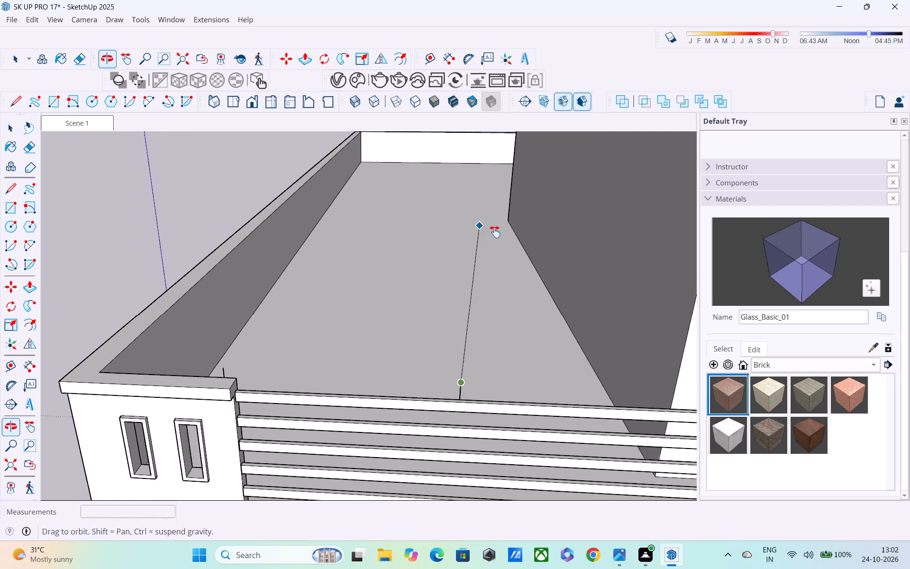
middle_click_drag(495, 232, 494, 230)
middle_click_drag(494, 231, 466, 290, "shift")
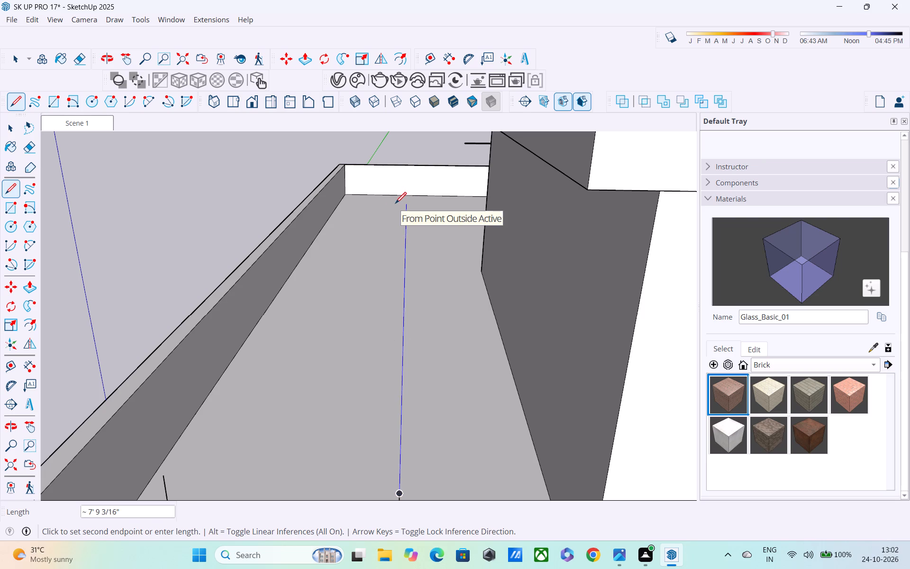
type("7'")
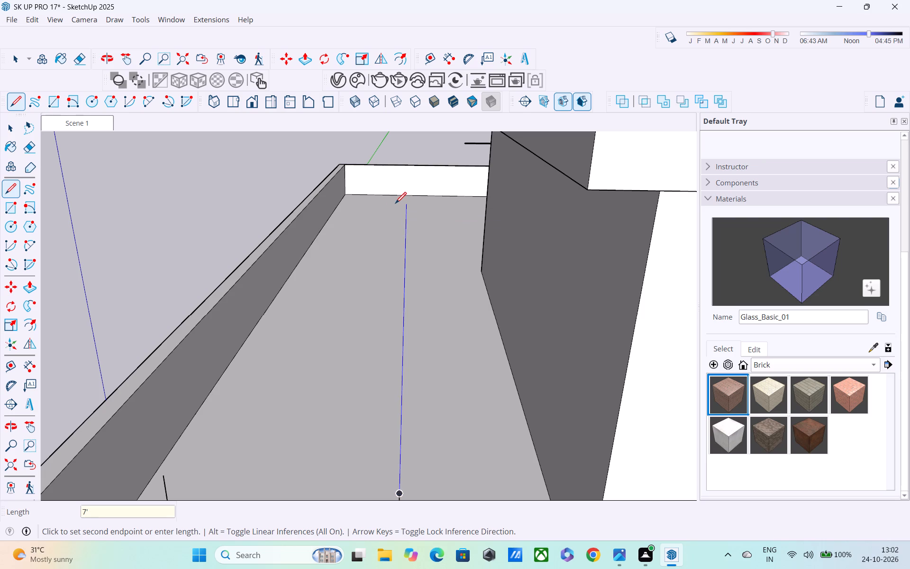
key("Return")
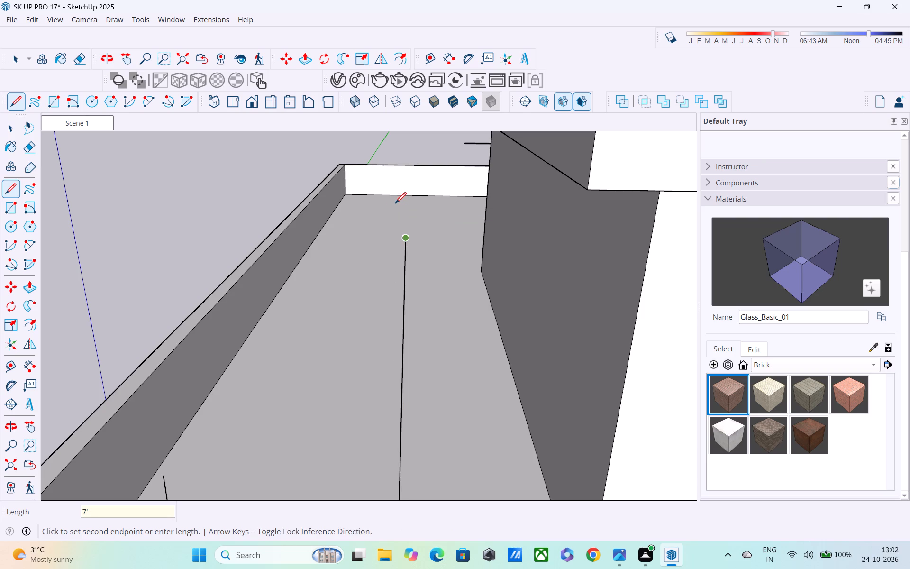
Extend the second upright's vertical line another 2' upward.
middle_click_drag(395, 204, 395, 186)
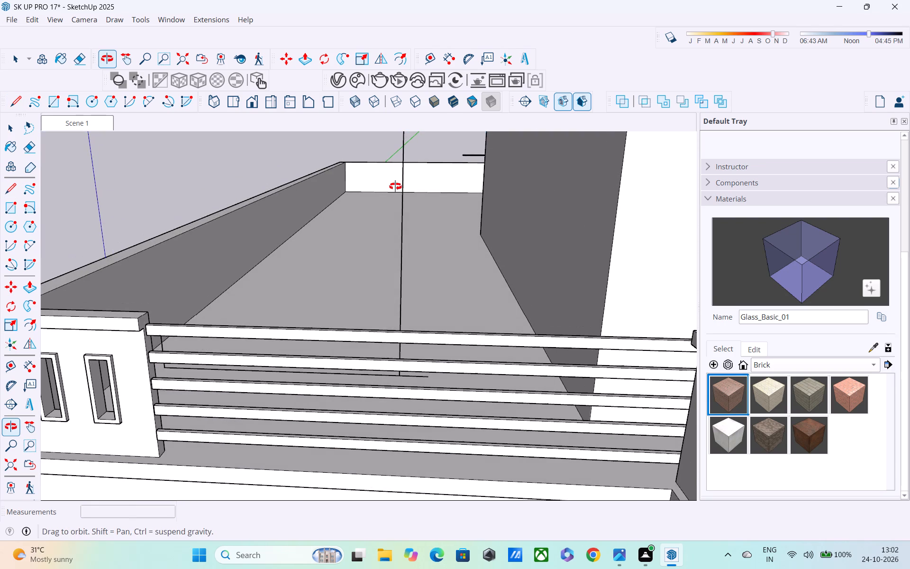
middle_click_drag(395, 186, 394, 239)
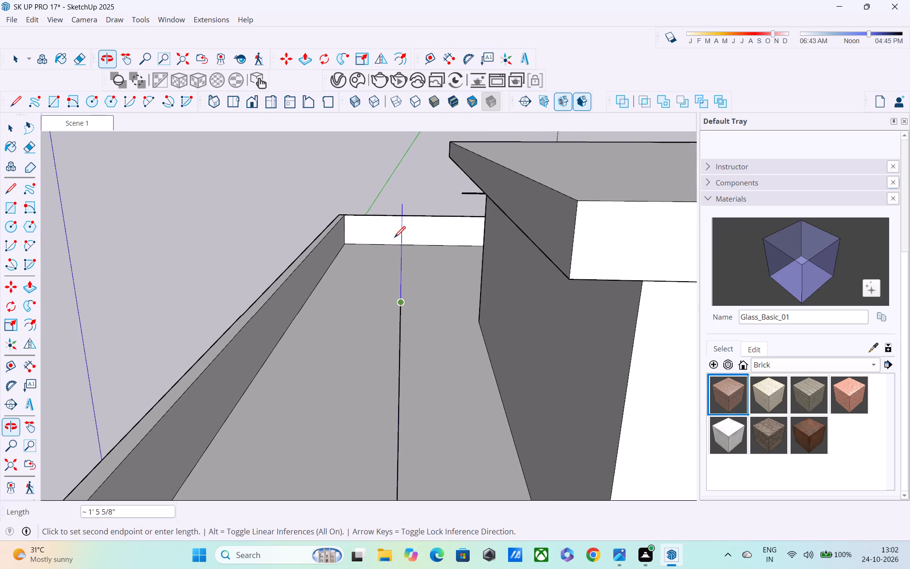
scroll(394, 239, "down", 4)
middle_click_drag(407, 263, 414, 212)
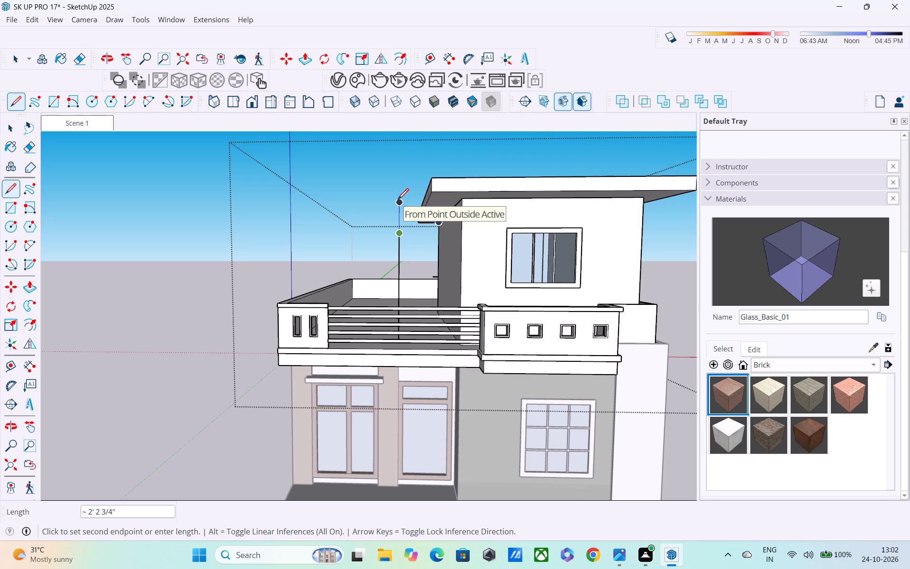
type("2'")
key("Return")
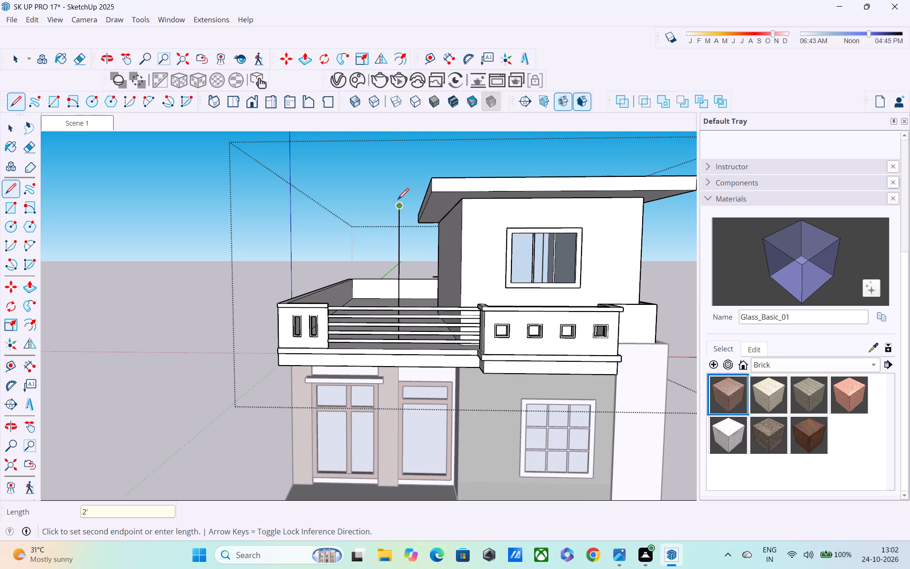
Close the frame outline with a top line about 6' 3 9/16" long and a vertical line about 8' 10 1/16" joining the short corner line.
middle_click_drag(374, 202, 338, 340)
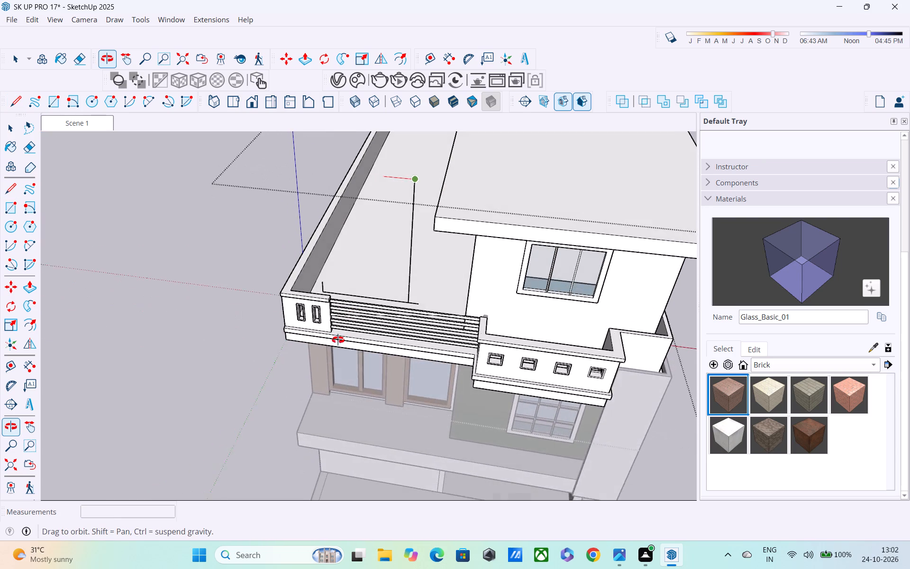
middle_click_drag(338, 340, 335, 332)
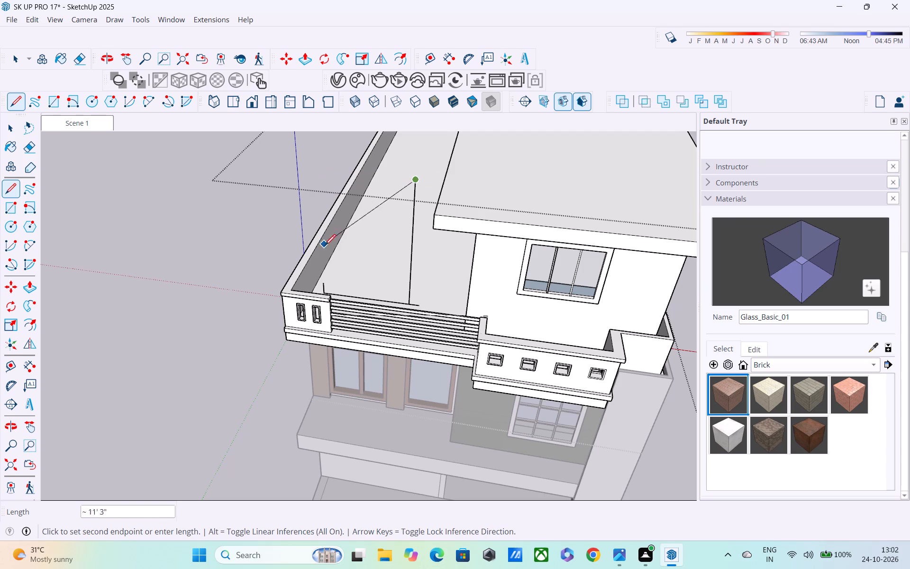
left_click(320, 165)
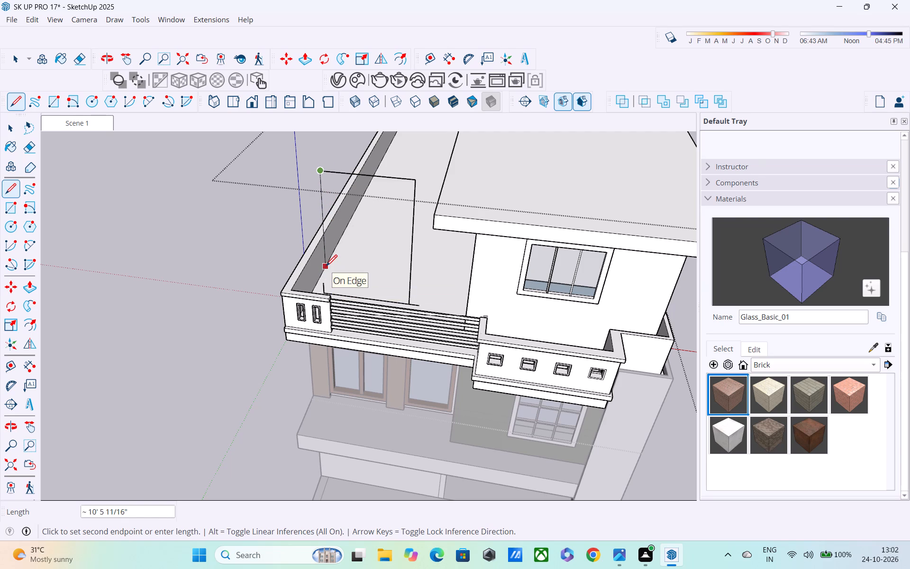
key("ctrl+z")
scroll(320, 185, "up", 1)
middle_click_drag(320, 195, 320, 225)
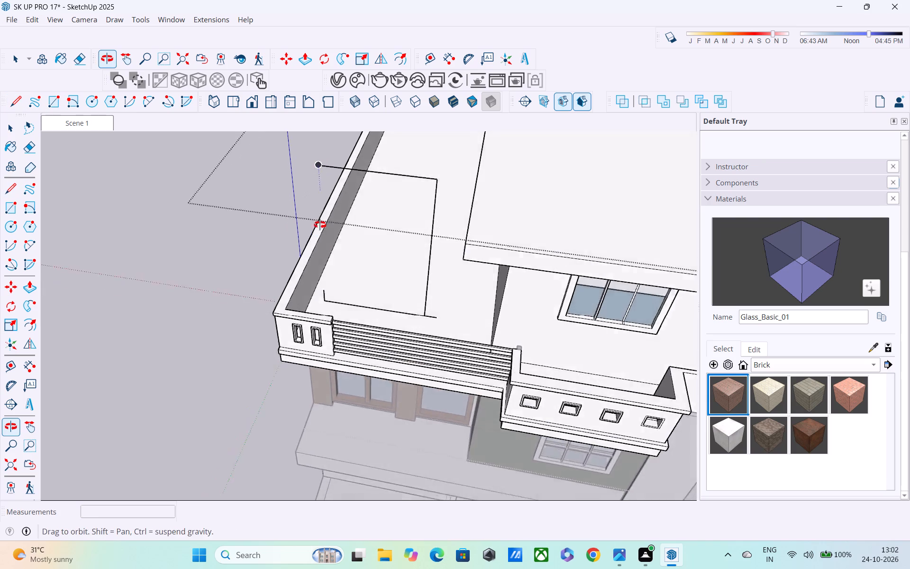
middle_click_drag(320, 225, 320, 272)
left_click(321, 277)
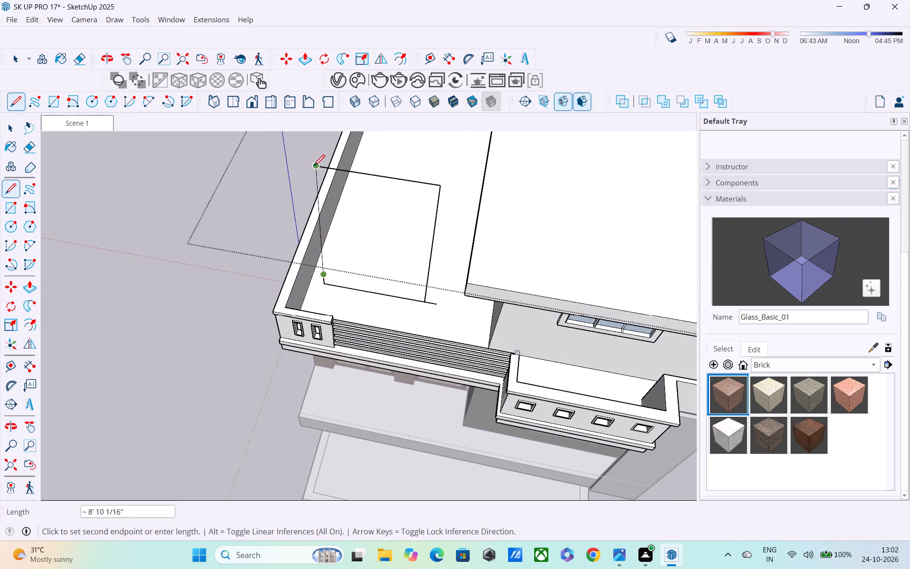
left_click(314, 167)
middle_click_drag(315, 212, 321, 122)
middle_click_drag(340, 152, 380, 91)
middle_click_drag(356, 164, 353, 191)
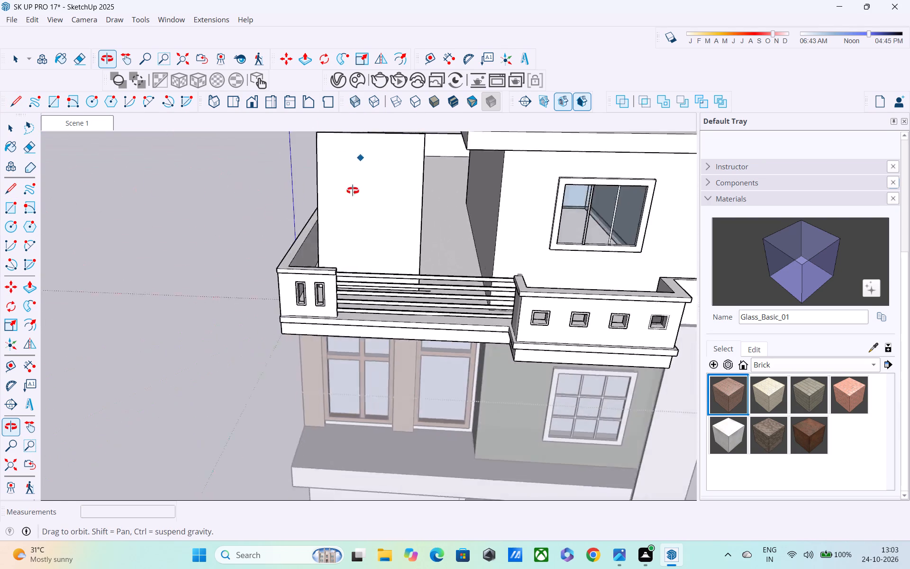
Erase the leftover line stub that extends past the frame panel's base on the terrace floor.
middle_click_drag(353, 191, 330, 246)
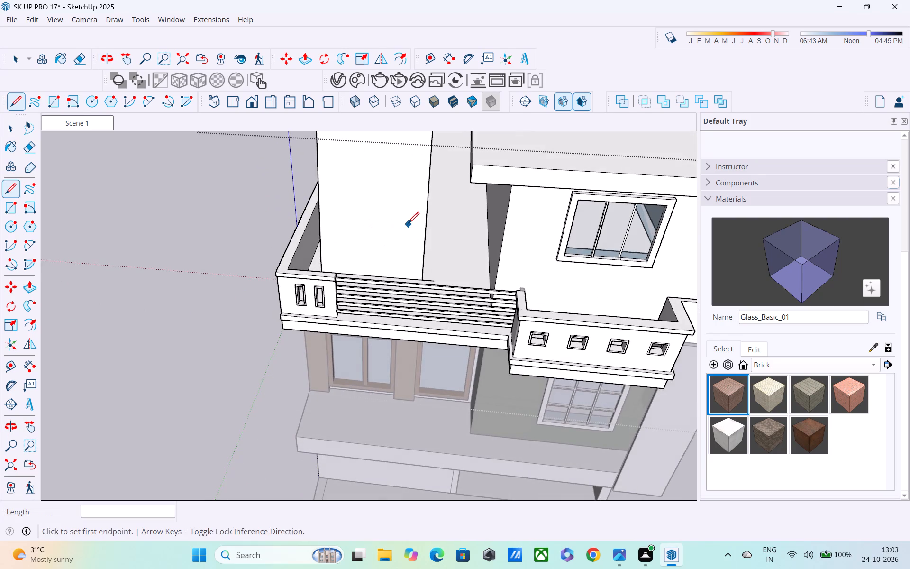
scroll(408, 224, "up", 2)
middle_click_drag(408, 224, 372, 239)
key("e")
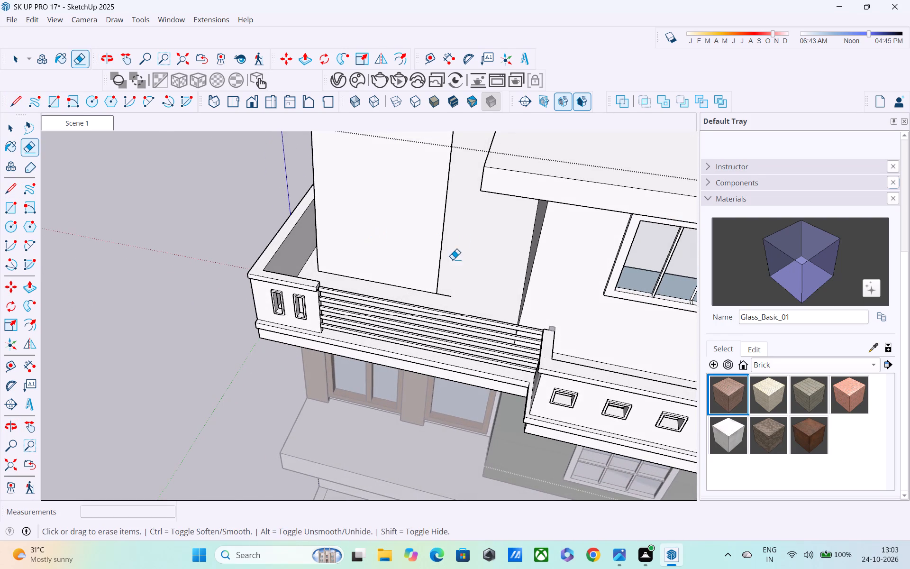
scroll(452, 260, "up", 3)
left_click(440, 306)
Push/Pull the upright frame panel's face on the terrace to a thickness of 3".
middle_click_drag(440, 306, 446, 252)
scroll(447, 251, "down", 3)
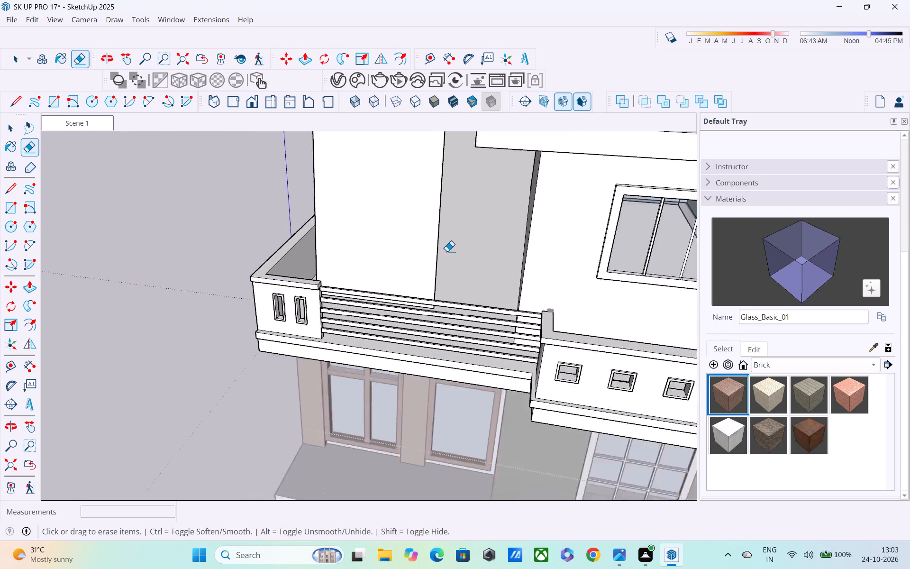
scroll(447, 251, "down", 3)
middle_click_drag(433, 263, 771, 278)
scroll(333, 241, "up", 1)
middle_click_drag(327, 241, 590, 222)
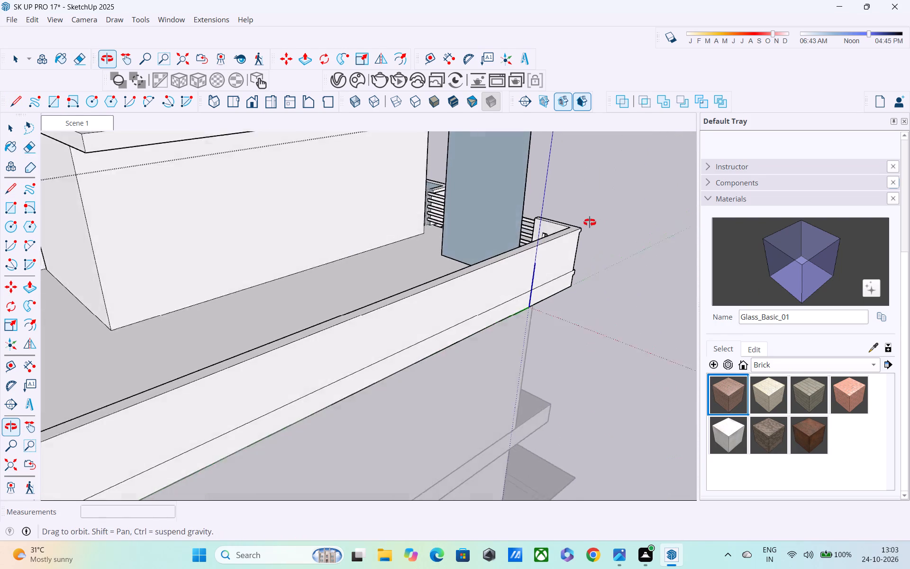
middle_click_drag(590, 222, 548, 223)
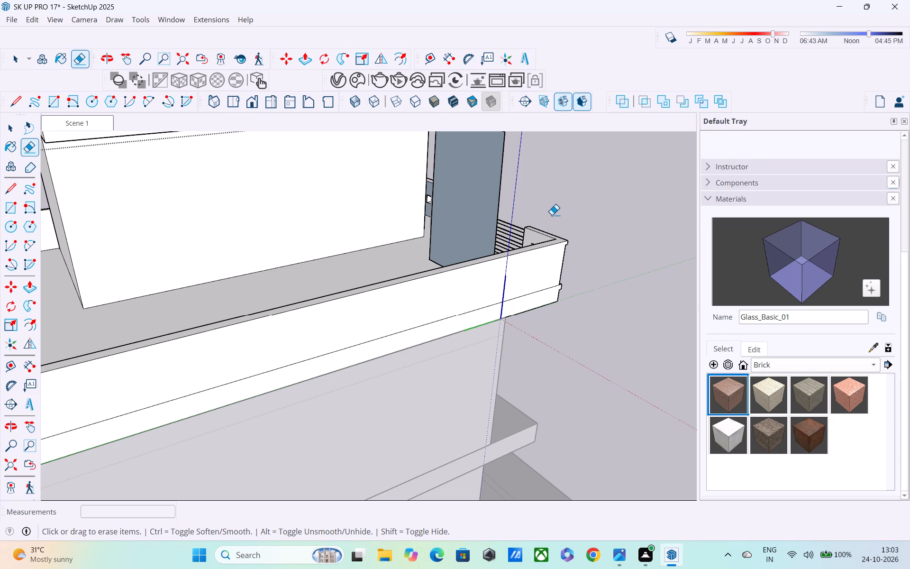
middle_click_drag(549, 216, 489, 246)
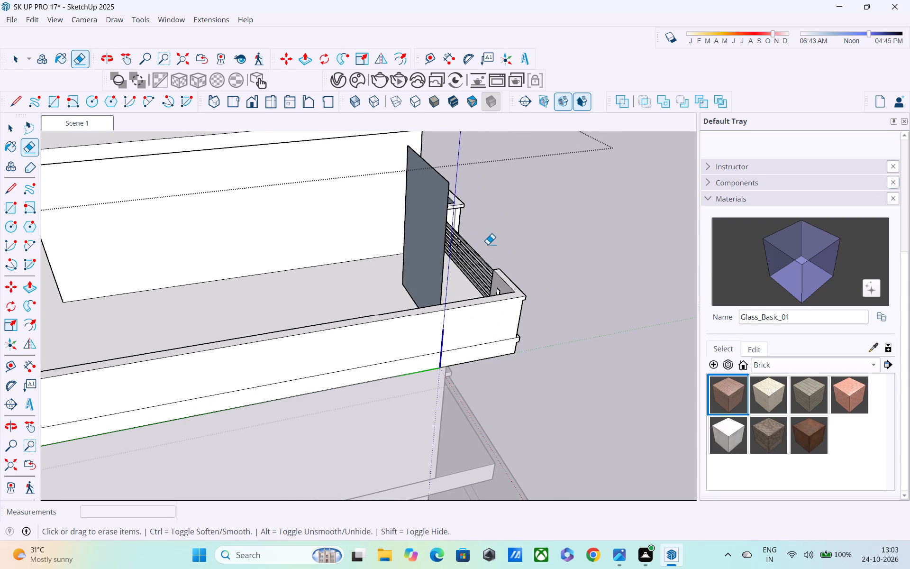
key("space")
key("p")
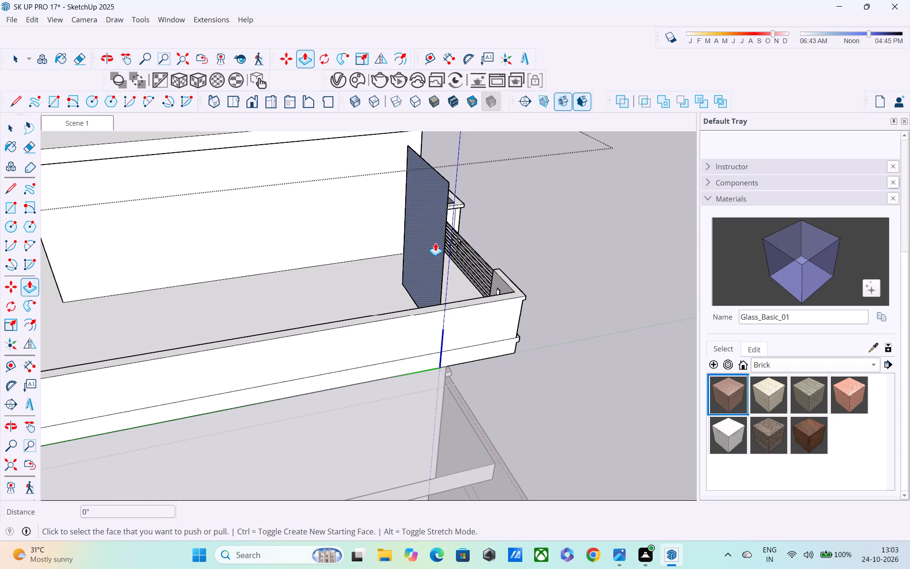
left_click(435, 243)
middle_click_drag(426, 246, 386, 226)
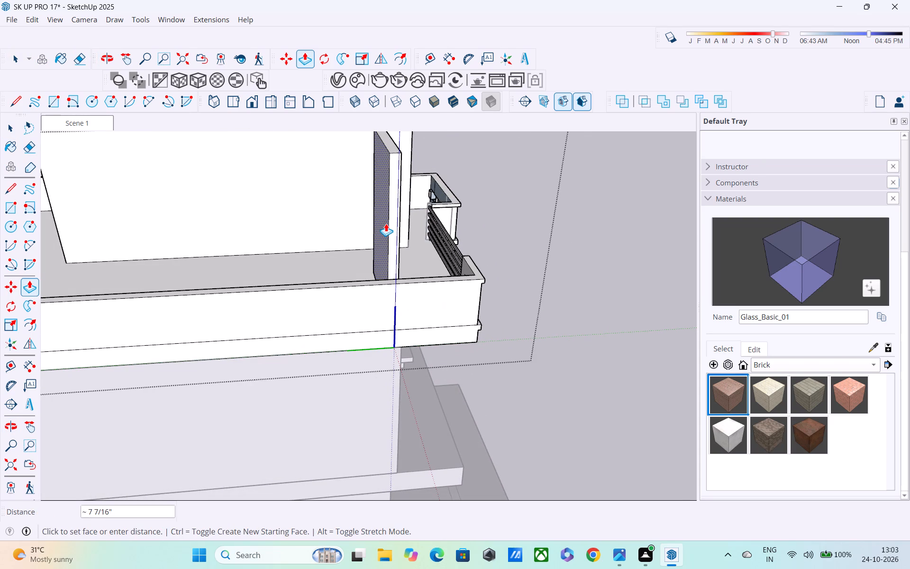
key("6")
middle_click_drag(374, 225, 275, 147)
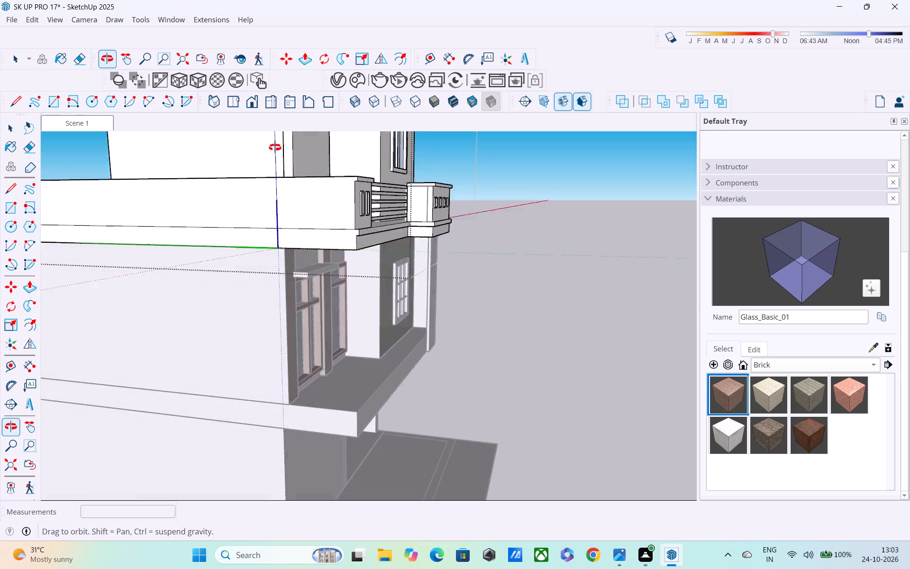
middle_click_drag(275, 147, 269, 256)
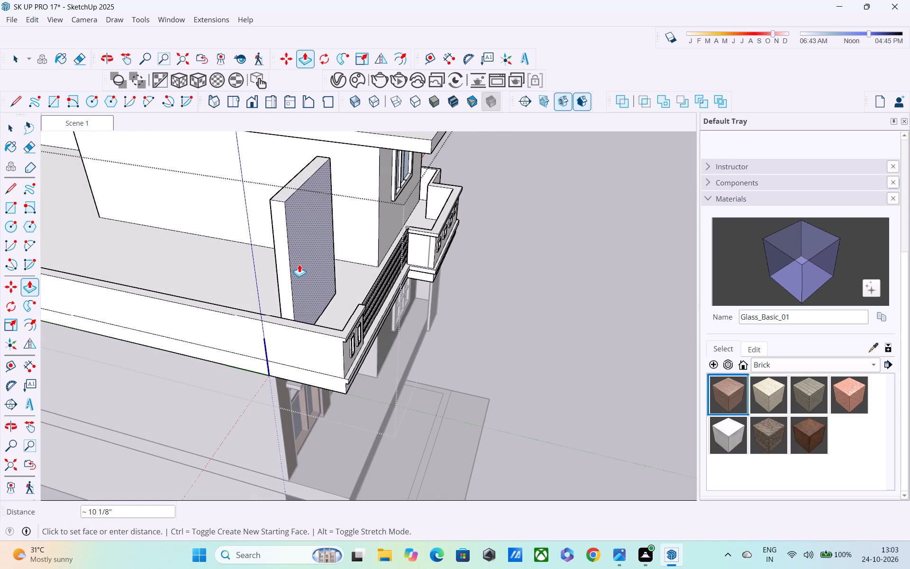
type("3\"")
key("Return")
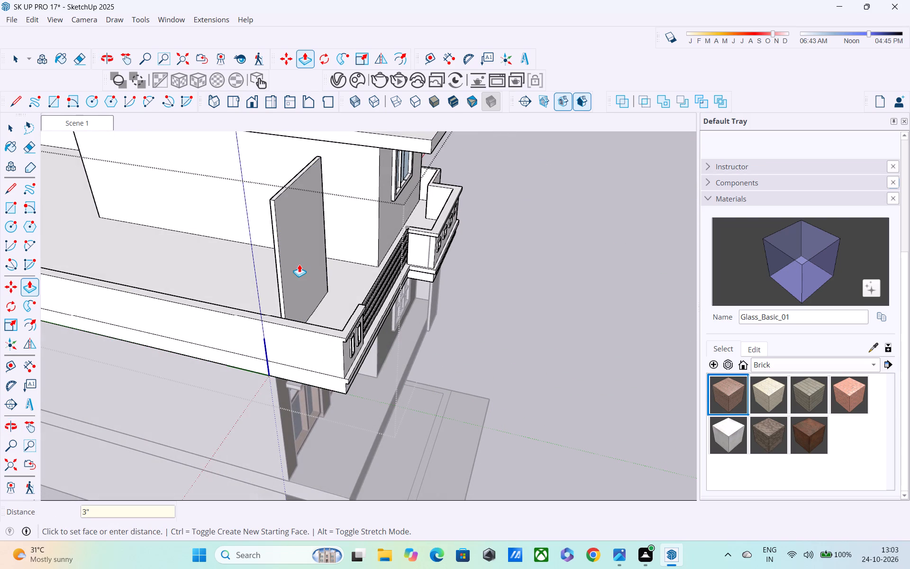
Pull the 3" panel's narrow vertical end face out toward the long side parapet.
middle_click_drag(305, 221, 214, 195)
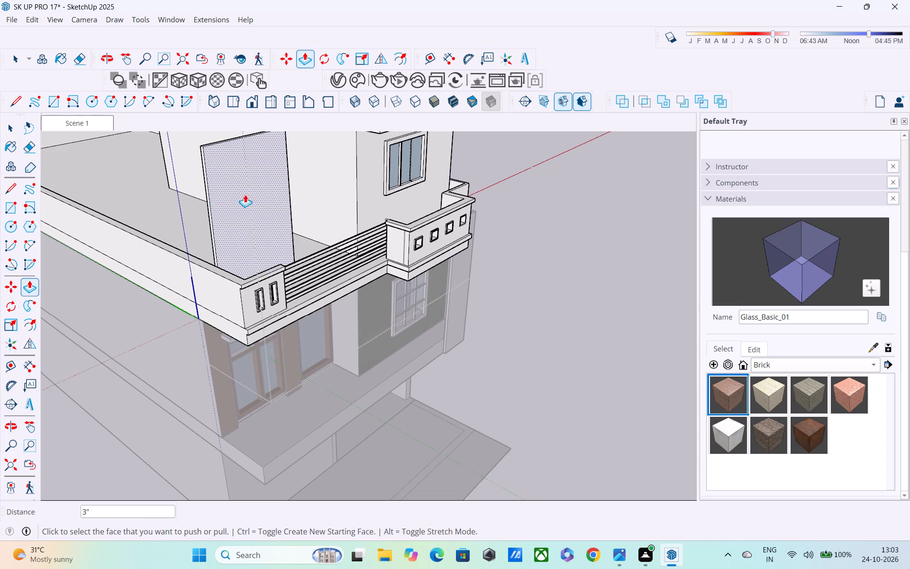
middle_click_drag(246, 194, 163, 333, "shift")
scroll(141, 309, "up", 2)
middle_click_drag(138, 307, 73, 285)
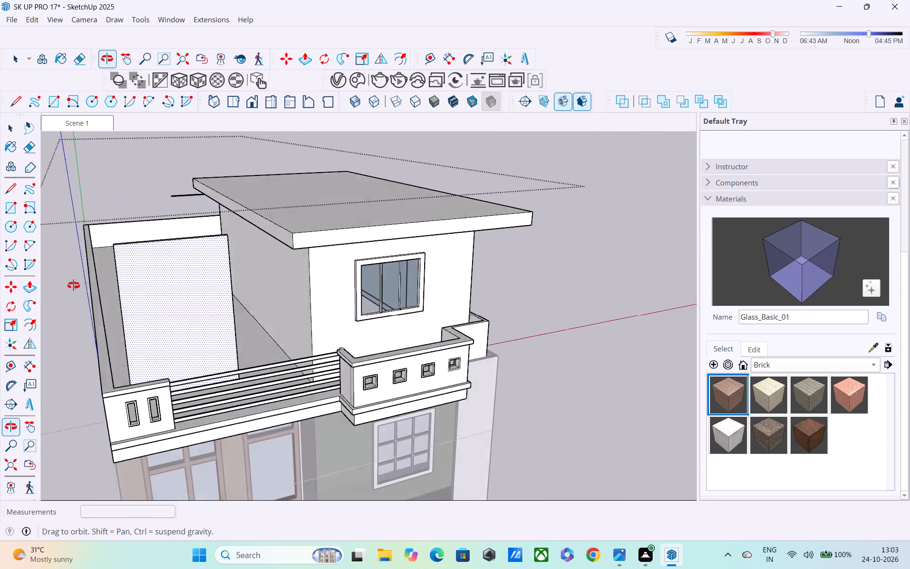
middle_click_drag(73, 285, 64, 281)
scroll(116, 306, "up", 4)
middle_click_drag(116, 306, 88, 217)
middle_click_drag(110, 248, 237, 309, "shift")
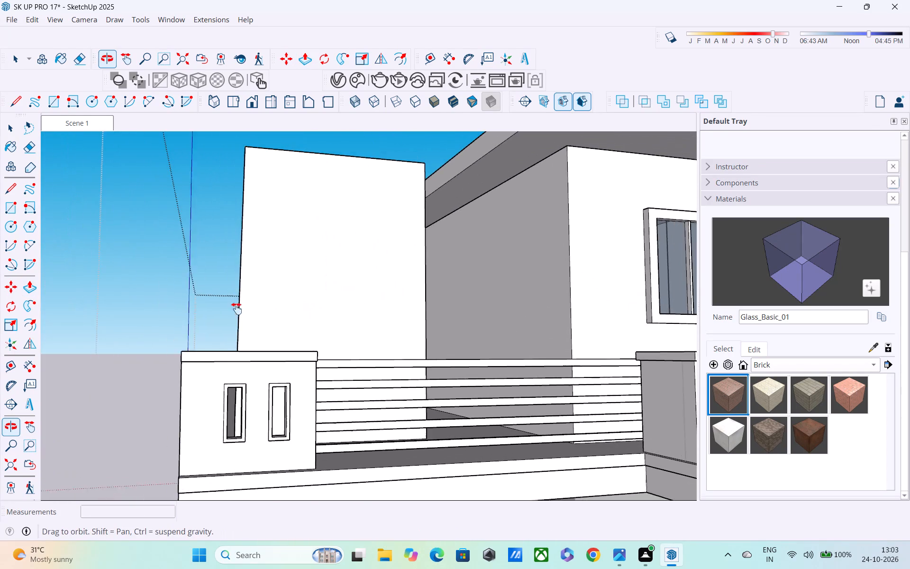
middle_click_drag(237, 309, 237, 310, "shift")
middle_click_drag(237, 310, 449, 408)
scroll(3, 394, "up", 1)
middle_click_drag(55, 393, 167, 416)
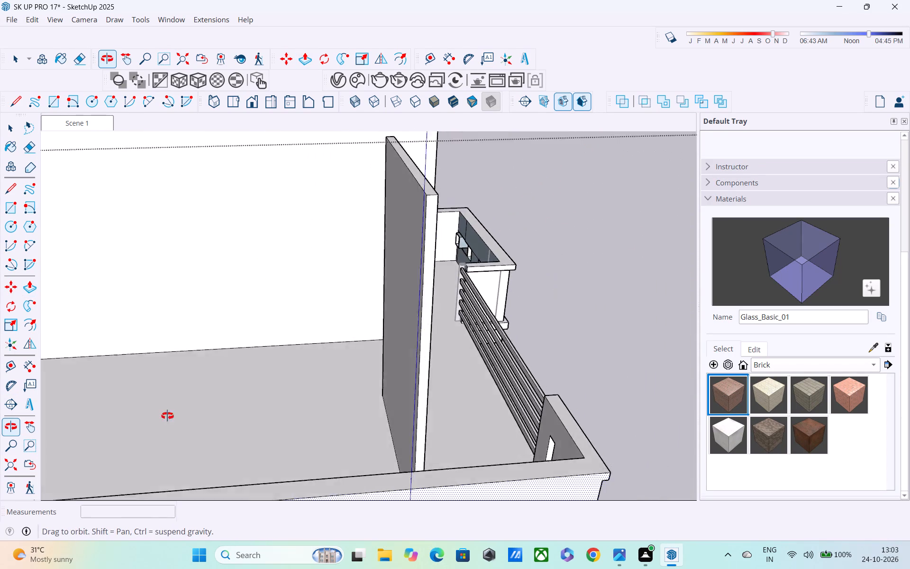
middle_click_drag(167, 416, 162, 409)
left_click(400, 377)
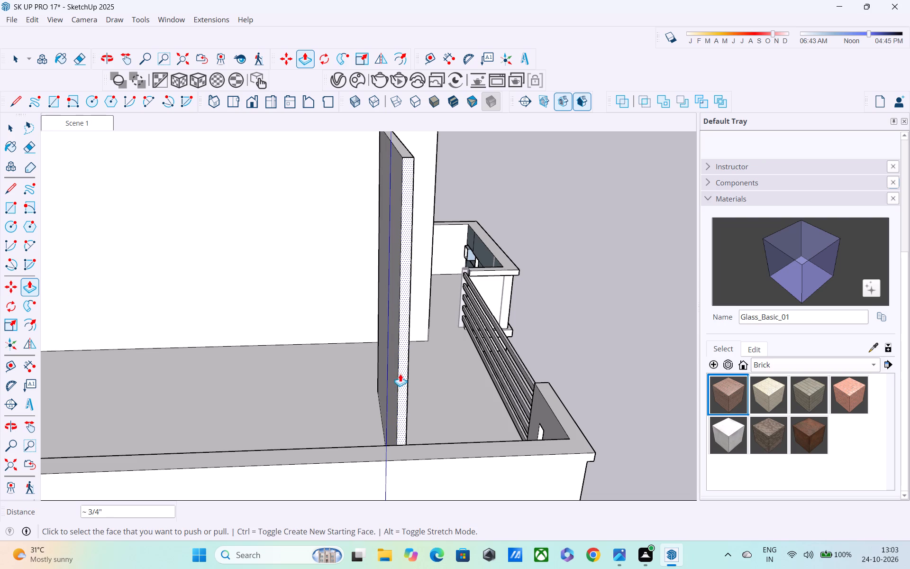
left_click(403, 373)
middle_click_drag(404, 385, 359, 403)
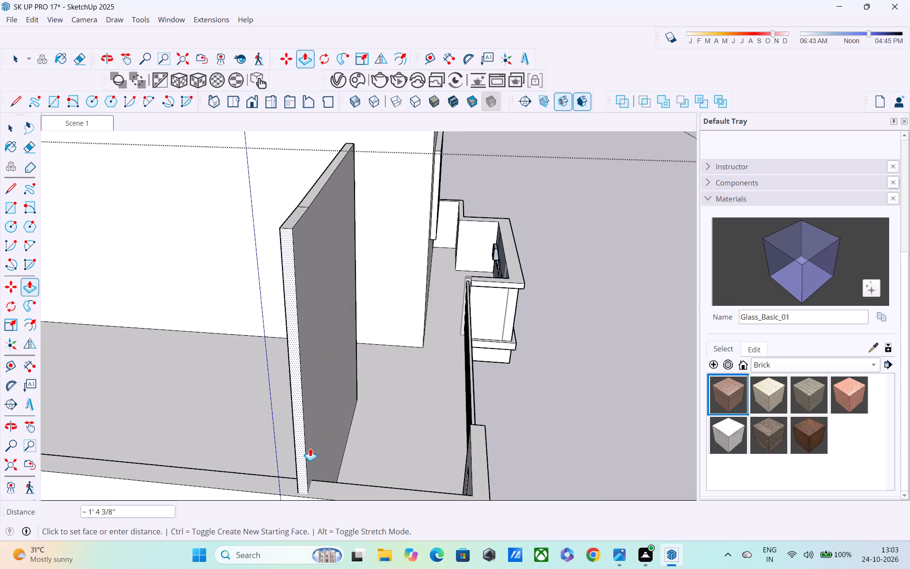
Push/pull the end face of the freestanding balcony wall panel by about 10 13/16".
left_click(353, 484)
Draw a line about 3 1/16" long along the wall panel's side edge where it meets the parapet top.
middle_click_drag(321, 465, 150, 417)
scroll(157, 398, "down", 3)
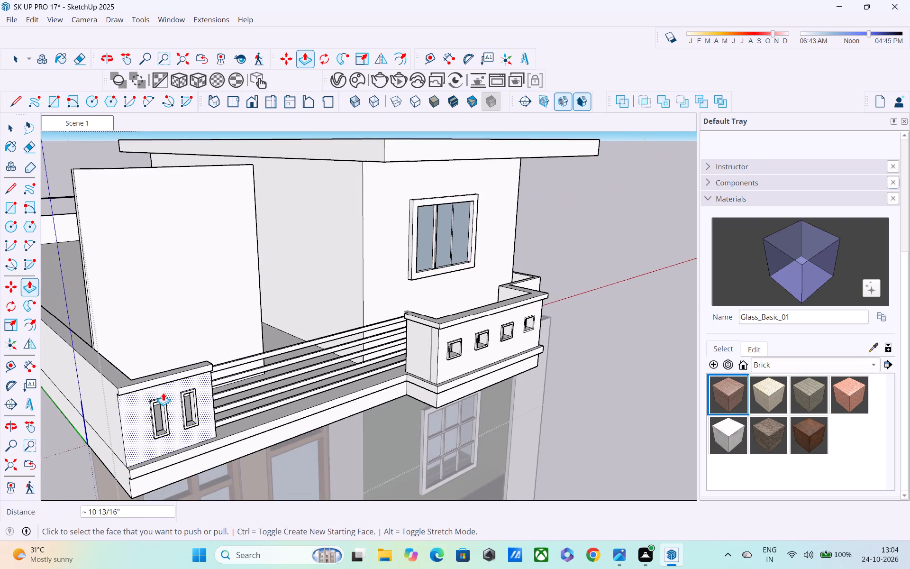
middle_click_drag(164, 393, 325, 404, "shift")
middle_click_drag(312, 400, 191, 385)
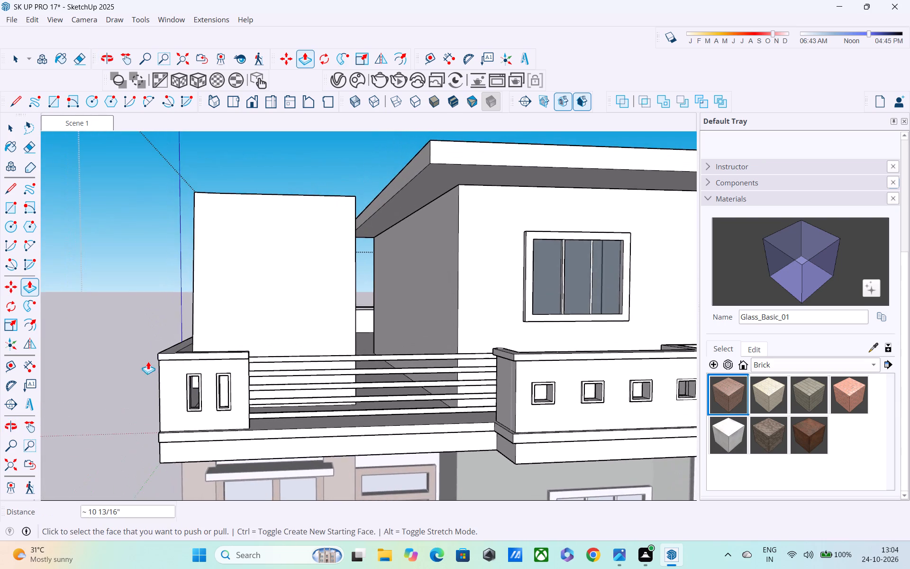
scroll(205, 320, "up", 4)
middle_click_drag(221, 333, 196, 382)
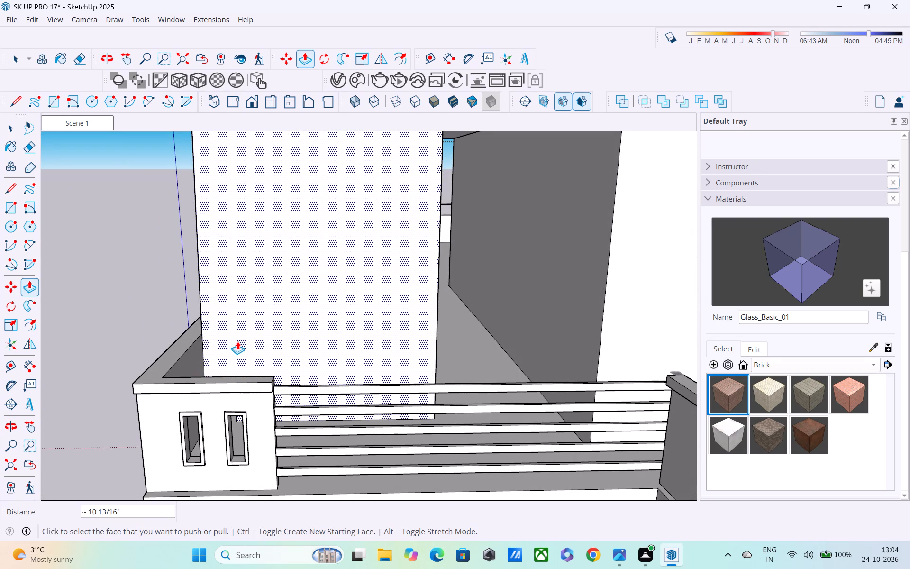
middle_click_drag(240, 340, 314, 373)
middle_click_drag(269, 358, 326, 373)
key("l")
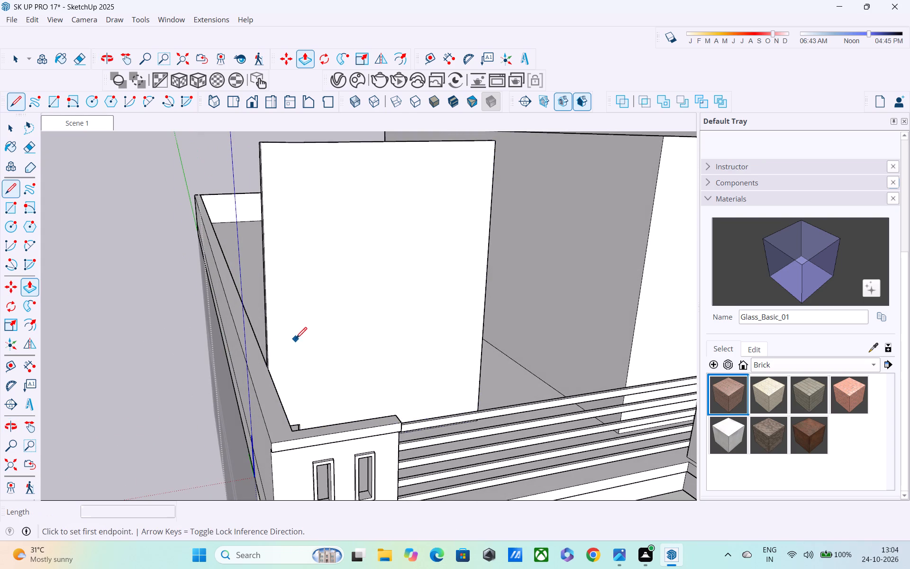
scroll(267, 350, "up", 4)
middle_click_drag(264, 371, 292, 392)
scroll(279, 391, "up", 11)
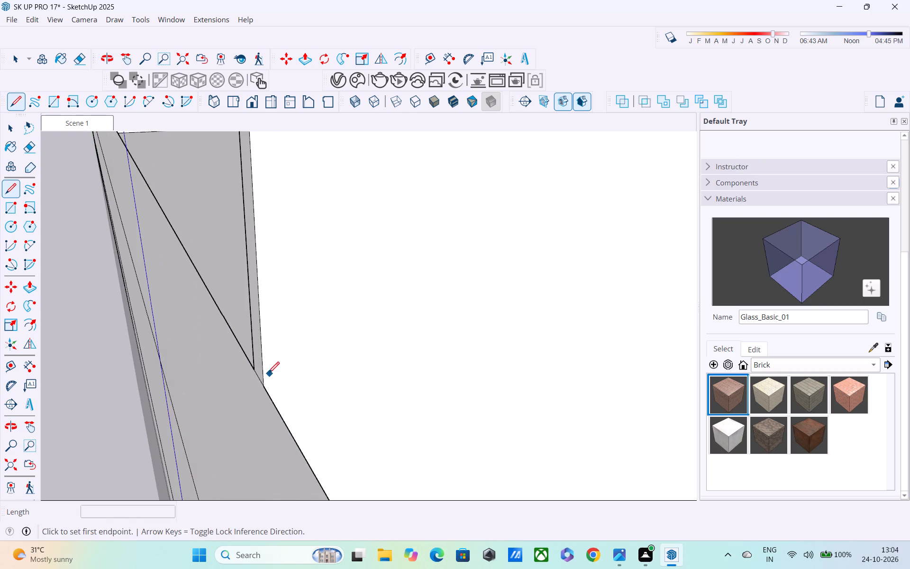
scroll(261, 389, "up", 5)
left_click(263, 385)
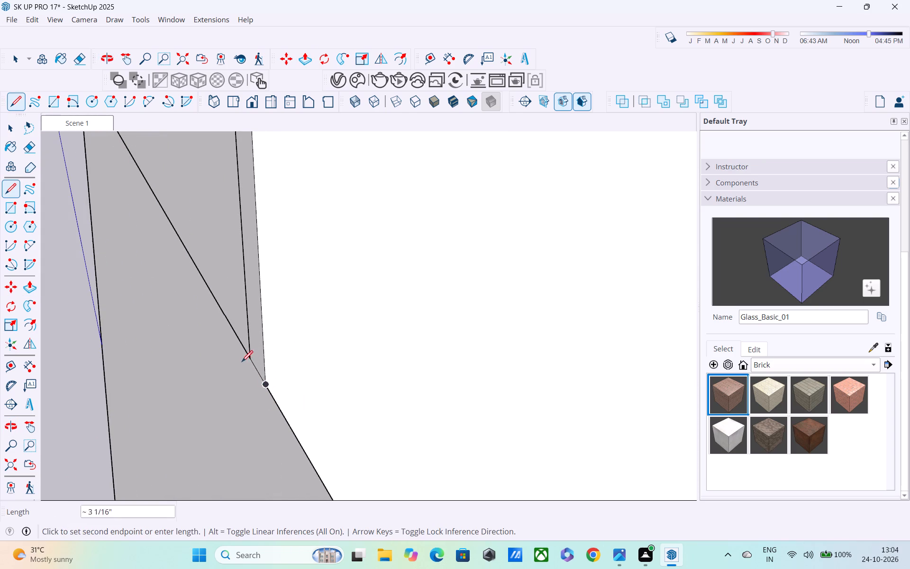
left_click(250, 358)
Push/pull the wall panel's narrow side face about 7" outward to the parapet's outer edge.
key("p")
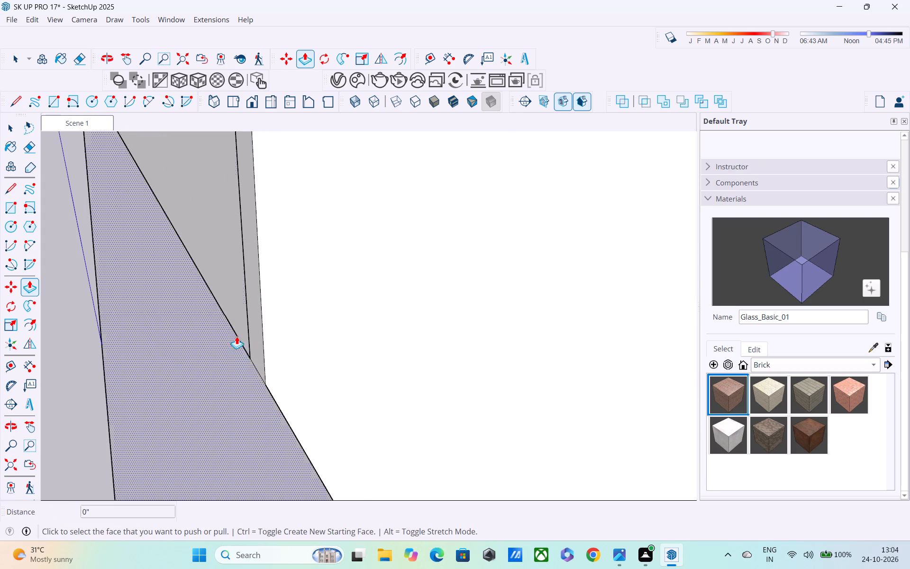
left_click(253, 330)
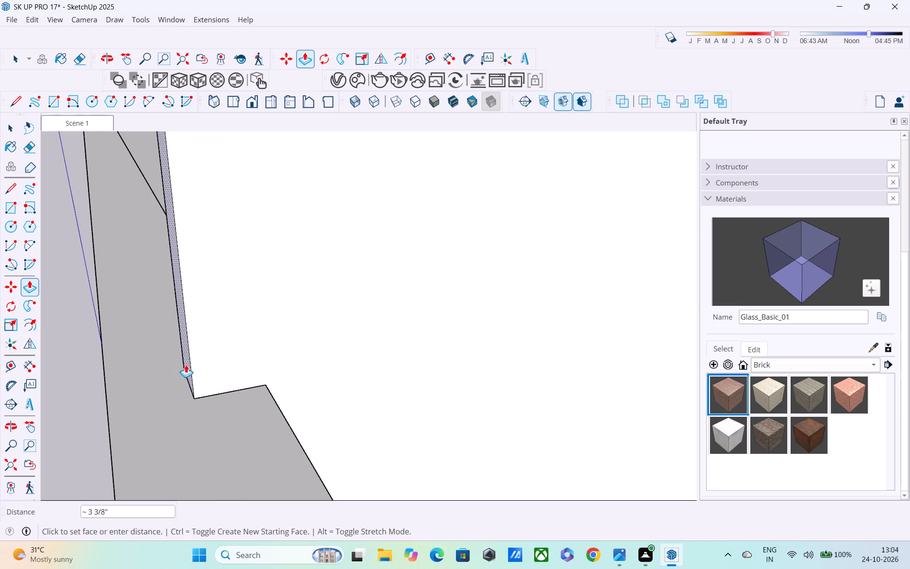
scroll(186, 365, "down", 1)
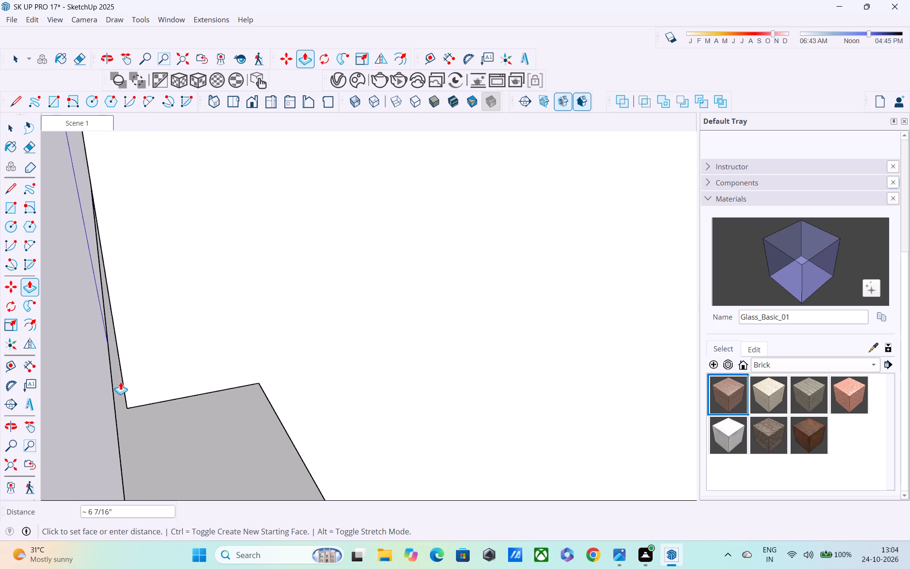
left_click(117, 413)
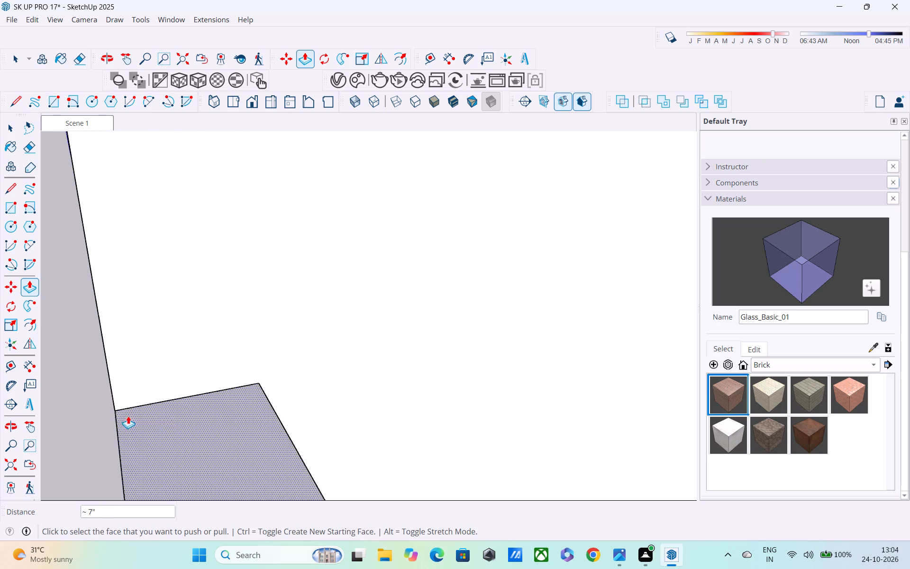
Place a vertical guide parallel to the wall panel's outer side edge, aligned with the edge of the ground-floor pillar below.
scroll(166, 414, "down", 5)
middle_click_drag(187, 395, 159, 310)
scroll(160, 309, "down", 11)
middle_click_drag(217, 363, 217, 364)
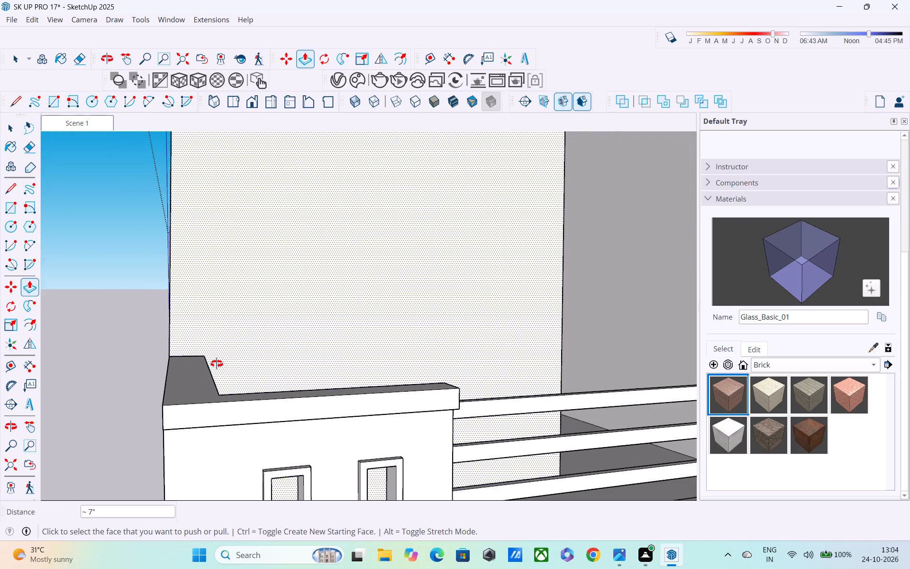
middle_click_drag(217, 364, 184, 308)
scroll(195, 322, "down", 5)
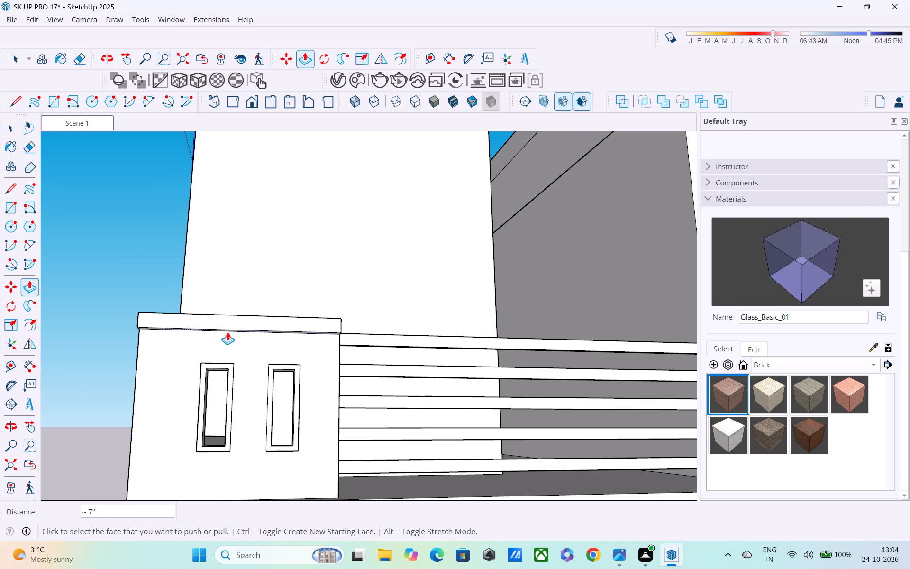
scroll(228, 332, "down", 4)
middle_click_drag(231, 332, 227, 414)
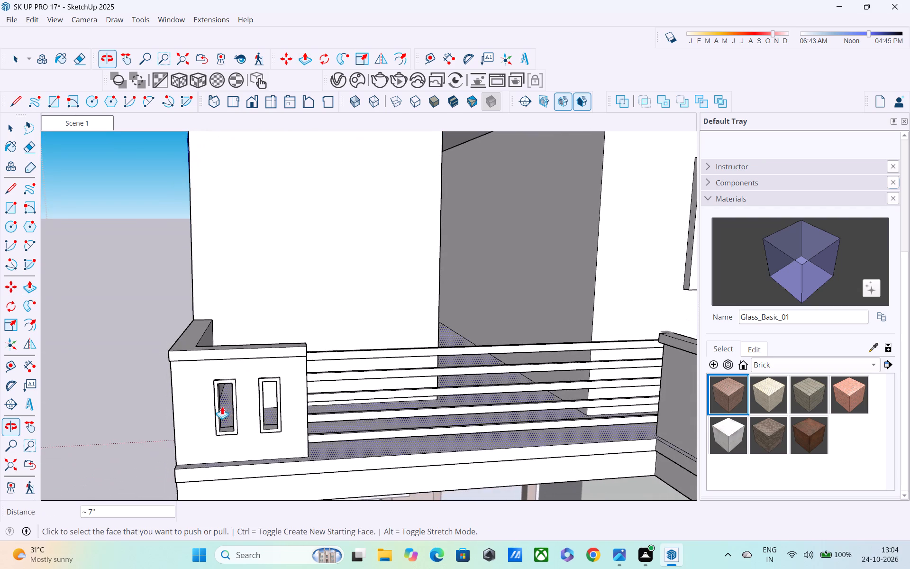
scroll(213, 382, "down", 4)
middle_click_drag(223, 370, 199, 415)
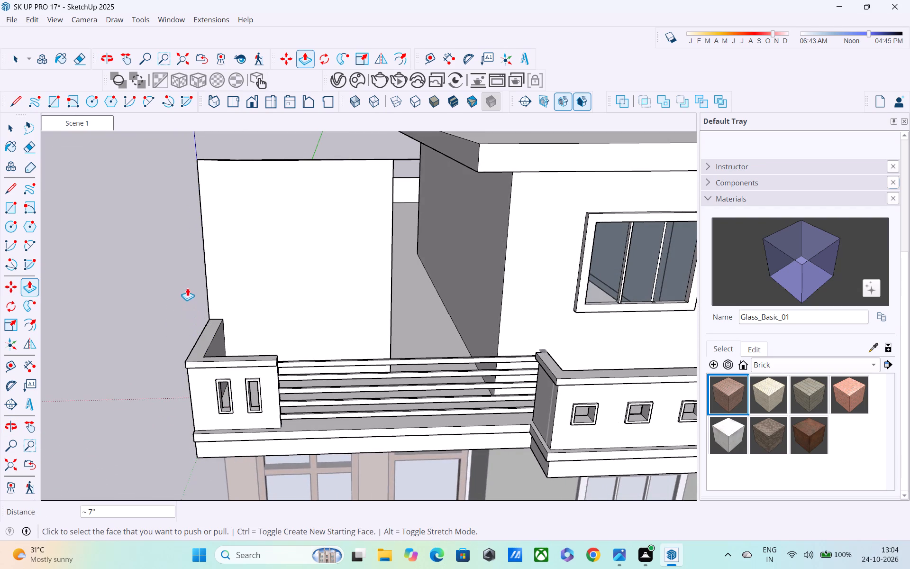
key("t")
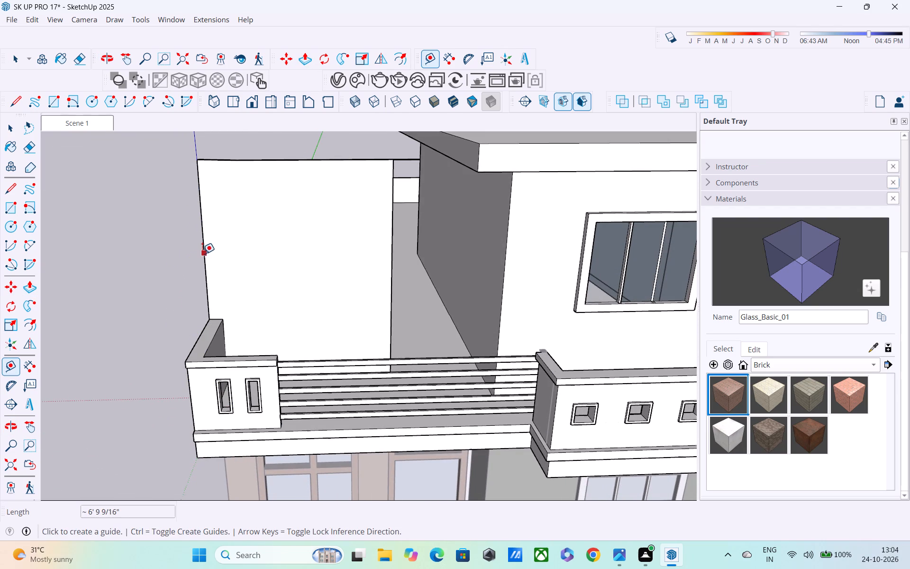
left_click(202, 253)
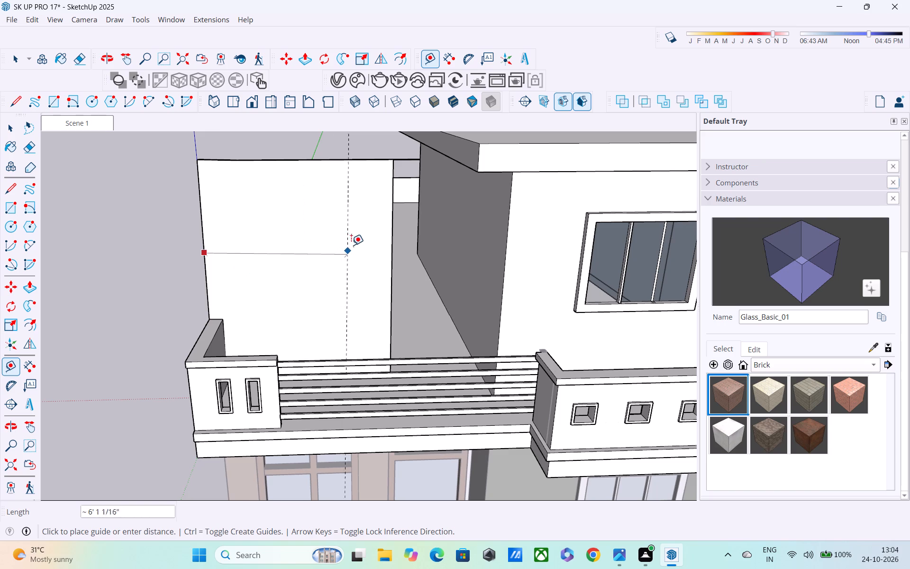
middle_click_drag(359, 273, 348, 239)
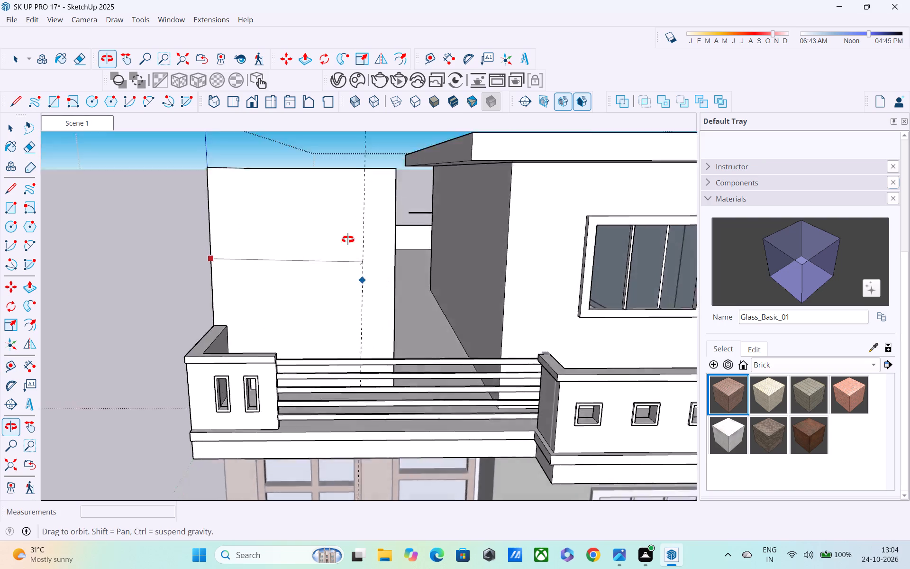
middle_click_drag(348, 239, 336, 189)
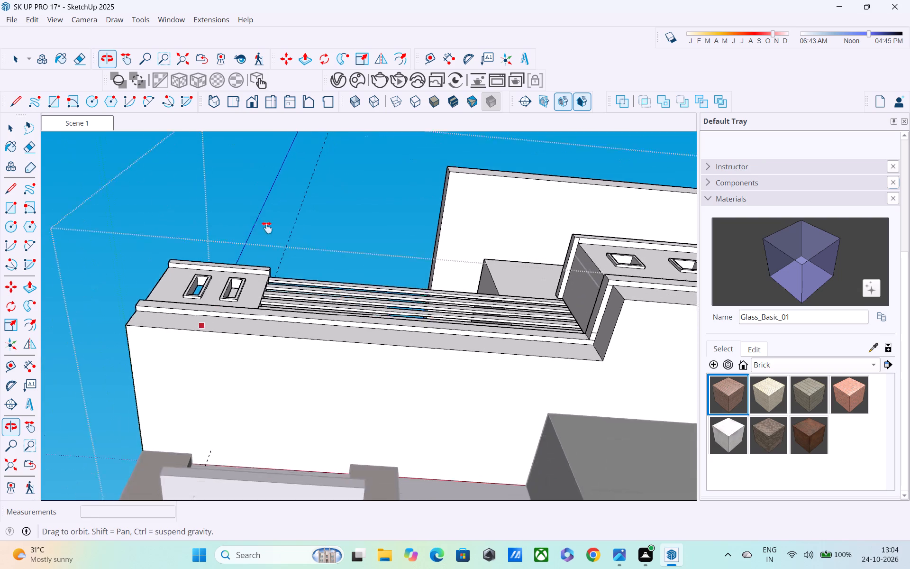
middle_click_drag(159, 442, 191, 529)
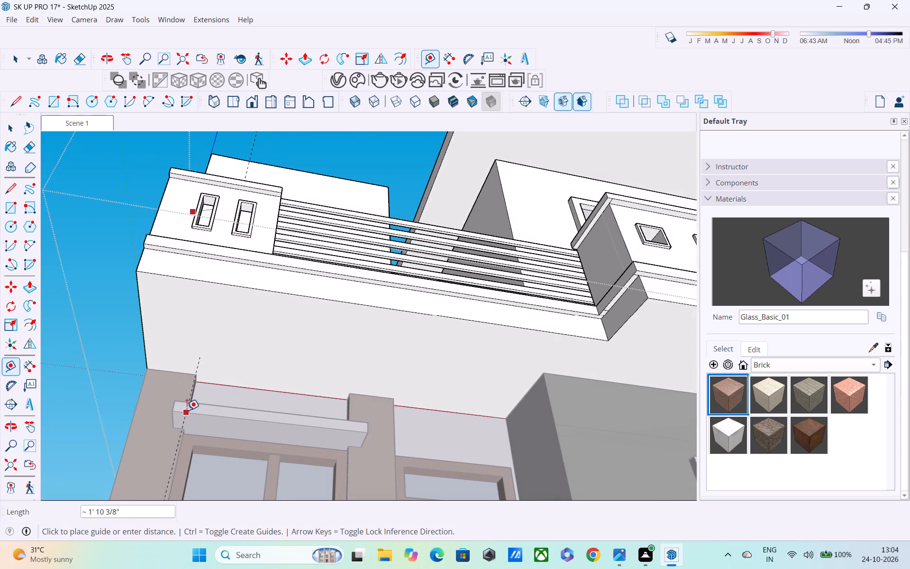
left_click(192, 394)
Draw a line across the thickness of the wall panel's top face, starting where the vertical guide meets its edge.
middle_click_drag(192, 391, 181, 568)
middle_click_drag(217, 287, 539, 343)
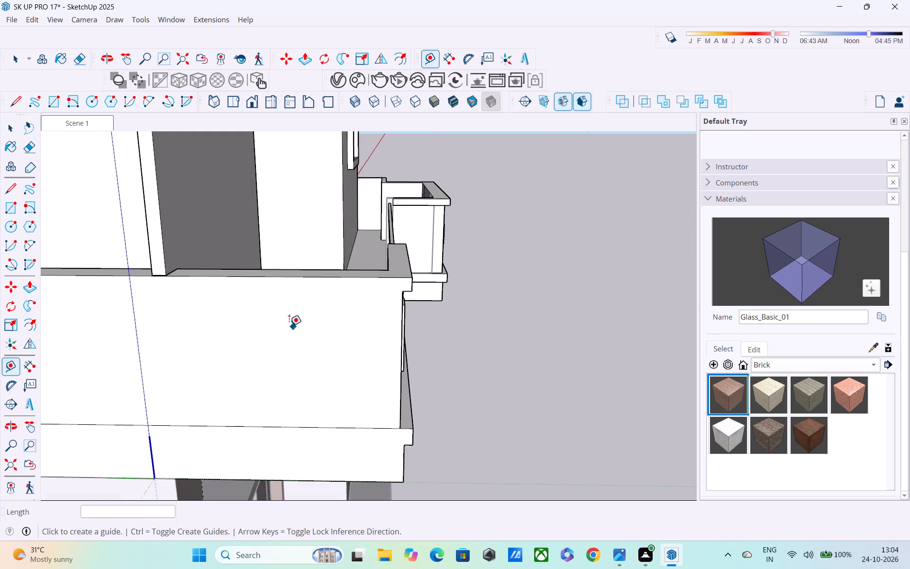
middle_click_drag(255, 308, 421, 356)
scroll(321, 336, "down", 4)
scroll(318, 335, "up", 1)
middle_click_drag(299, 327, 229, 351)
middle_click_drag(215, 350, 351, 464, "shift")
middle_click_drag(275, 338, 244, 355)
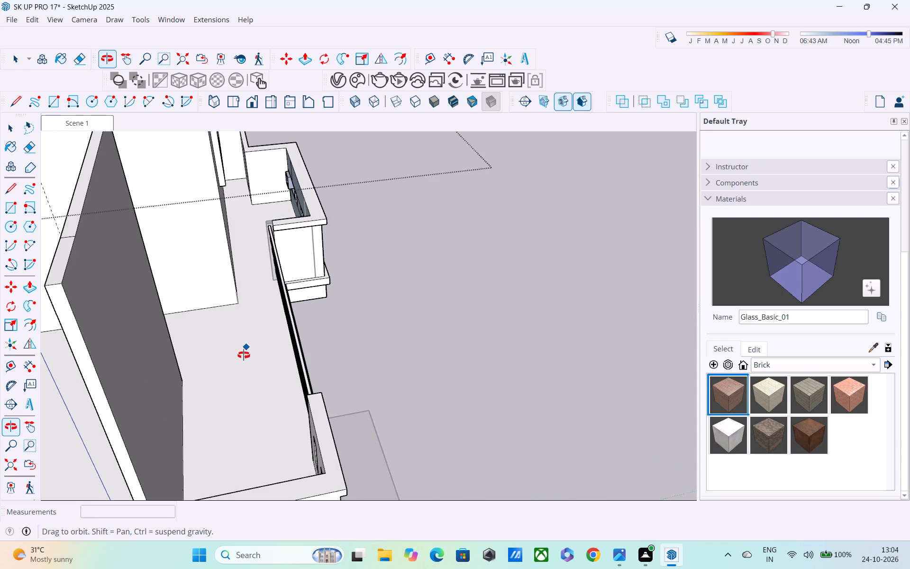
middle_click_drag(244, 355, 335, 389)
middle_click_drag(283, 316, 419, 248)
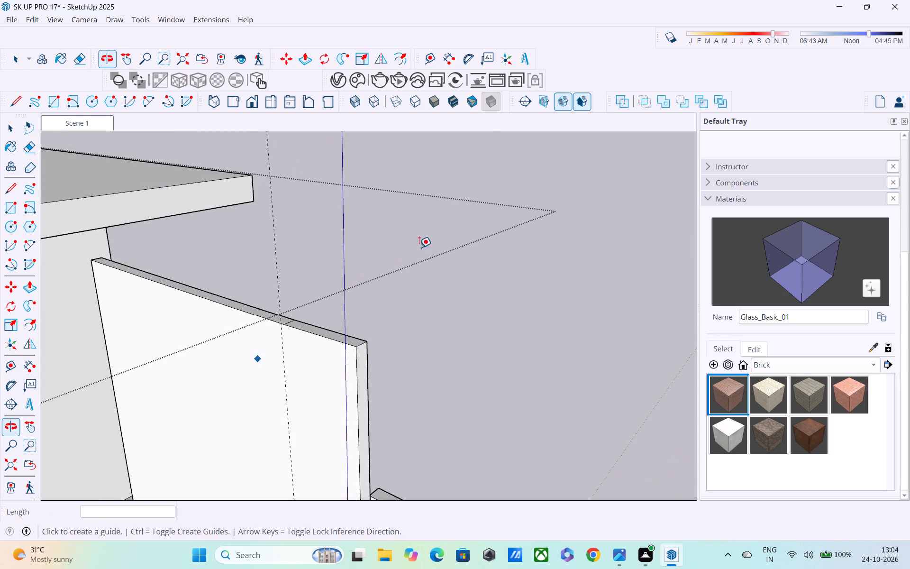
middle_click_drag(255, 305, 217, 292)
key("l")
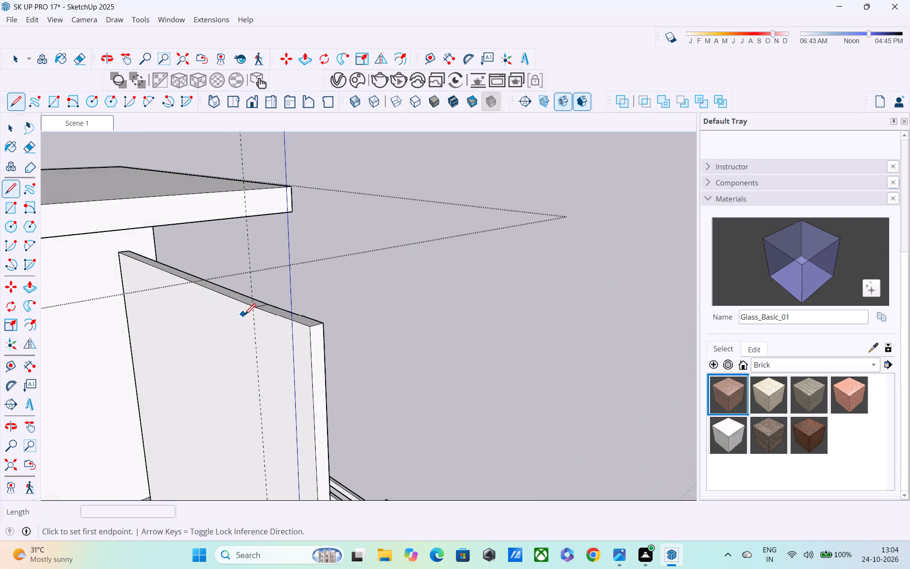
scroll(246, 316, "up", 3)
left_click(258, 304)
middle_click_drag(287, 295, 200, 321)
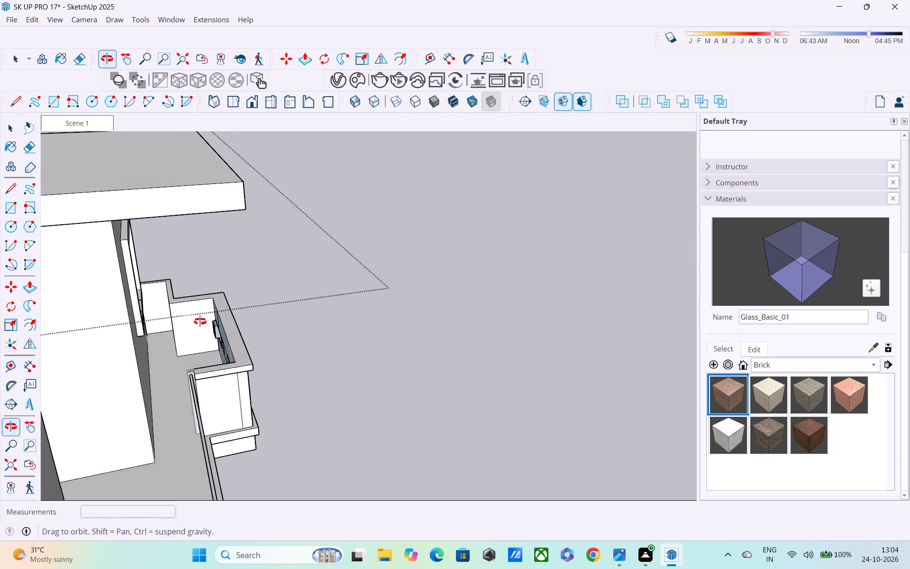
middle_click_drag(200, 321, 287, 300)
middle_click_drag(286, 308, 269, 330, "shift")
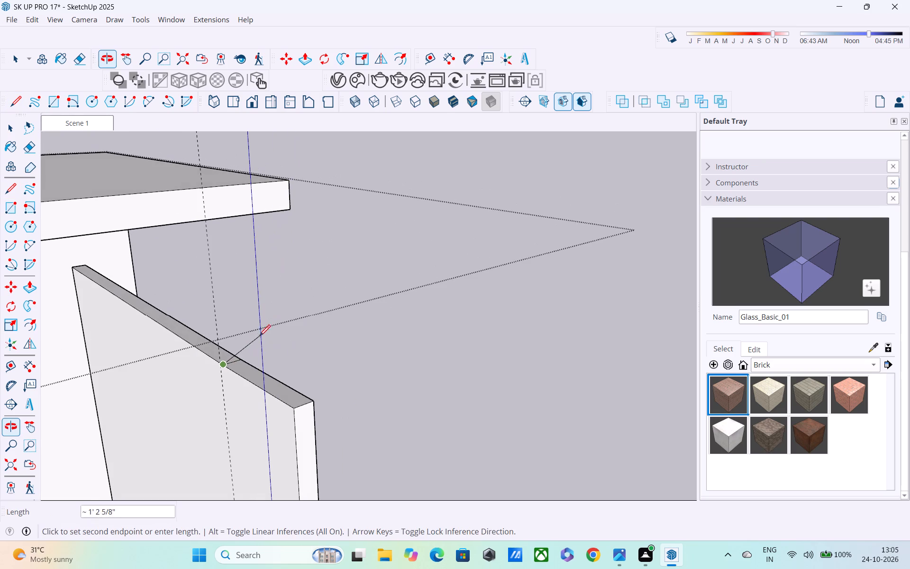
left_click(243, 358)
Place a guide on the wall panel's front face parallel to its top edge, offset 1.5' below it.
middle_click_drag(269, 361, 155, 378)
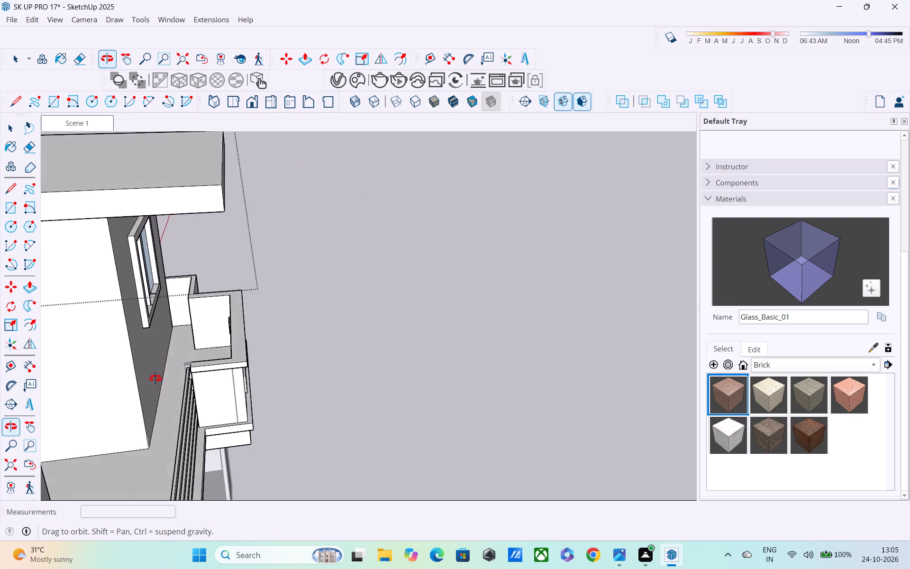
middle_click_drag(155, 378, 302, 356)
middle_click_drag(297, 354, 329, 335)
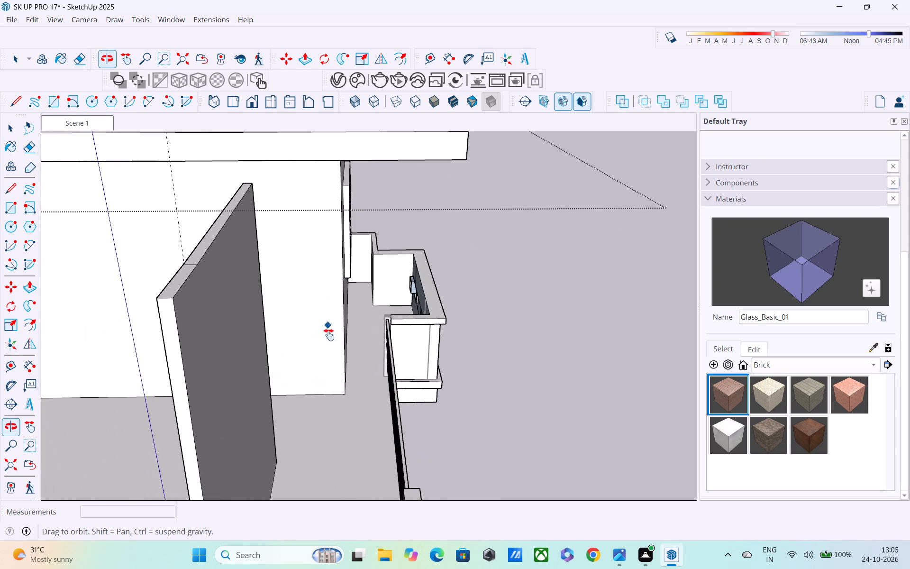
middle_click_drag(329, 335, 361, 323)
middle_click_drag(358, 326, 367, 291)
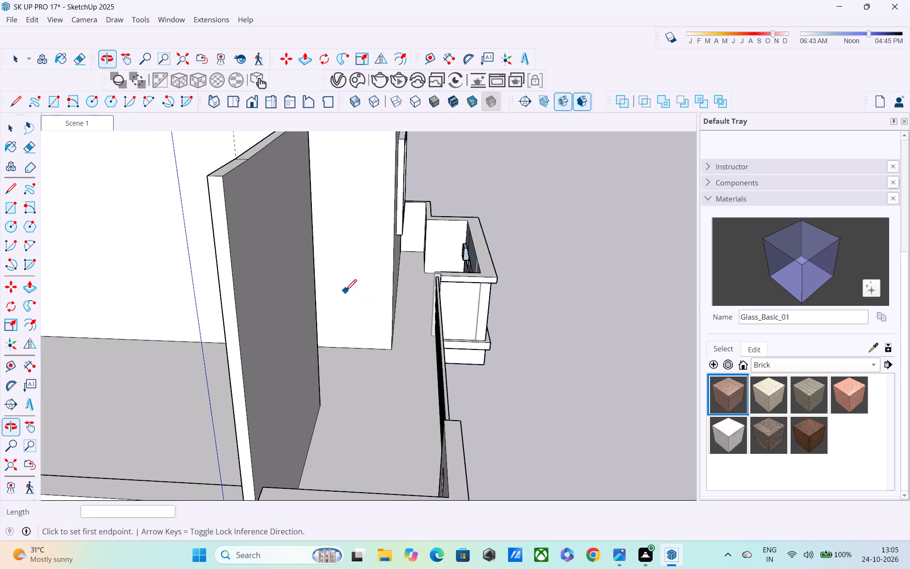
middle_click_drag(345, 293, 309, 305)
key("t")
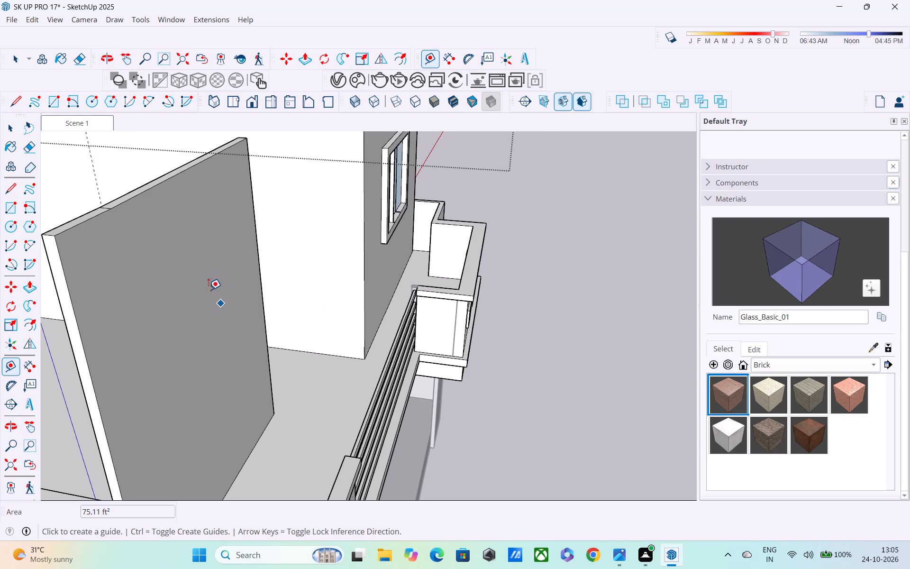
left_click(136, 197)
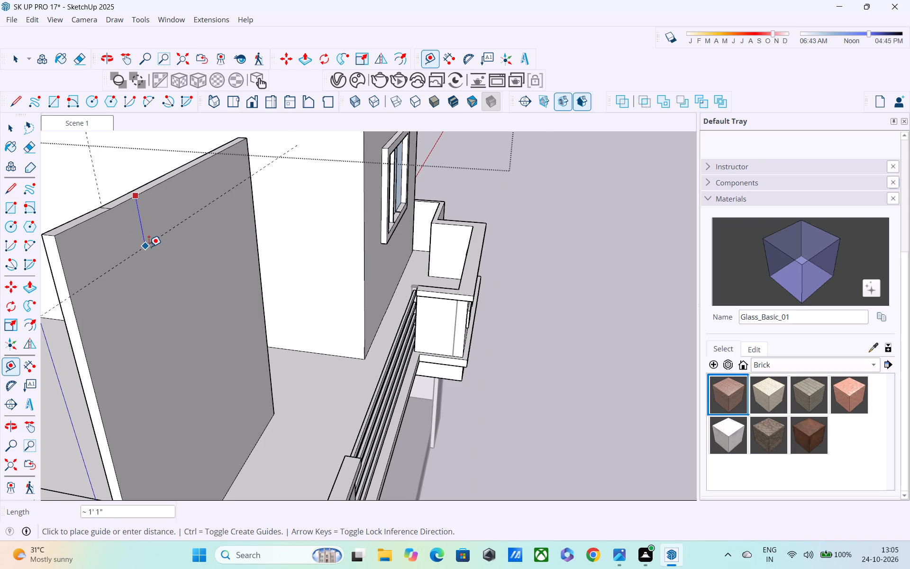
type("1'")
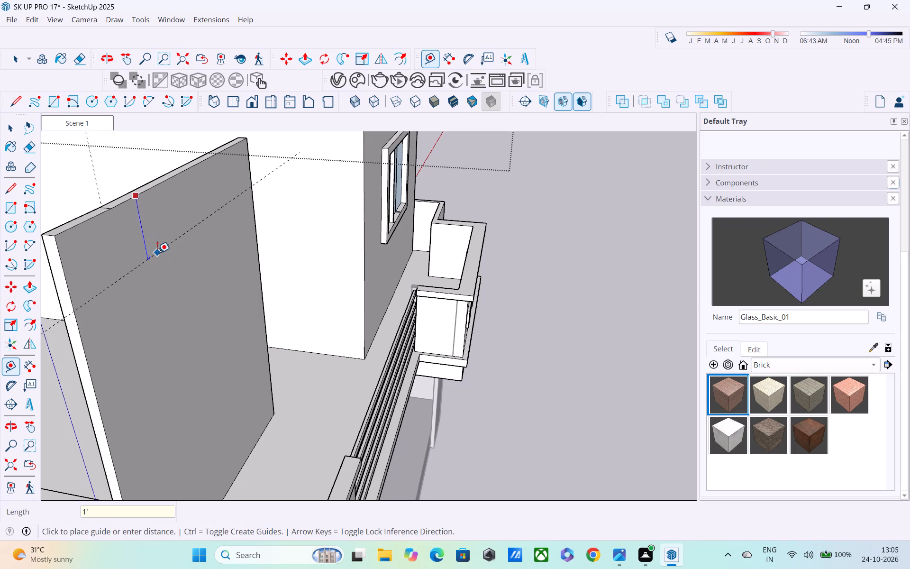
key("Return")
scroll(157, 253, "down", 1)
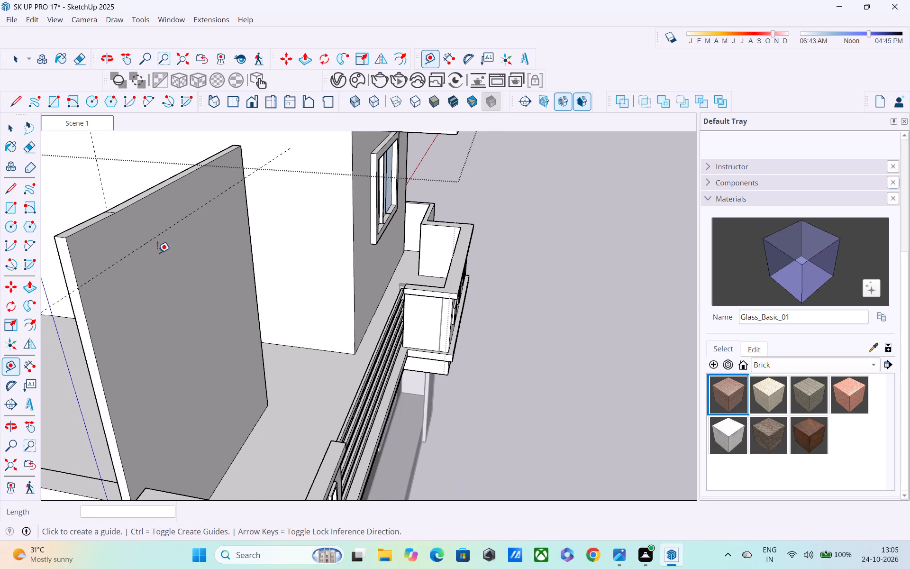
type("1.5'")
key("Return")
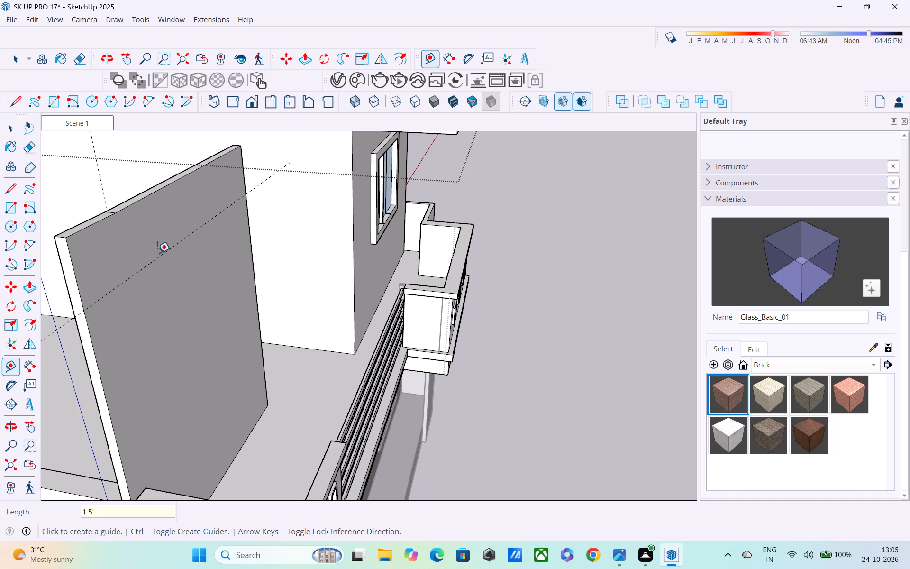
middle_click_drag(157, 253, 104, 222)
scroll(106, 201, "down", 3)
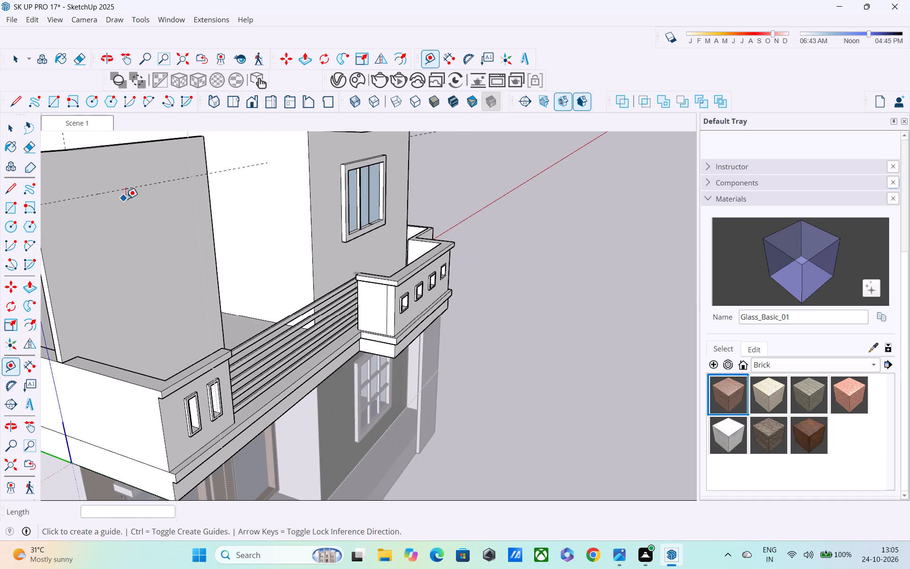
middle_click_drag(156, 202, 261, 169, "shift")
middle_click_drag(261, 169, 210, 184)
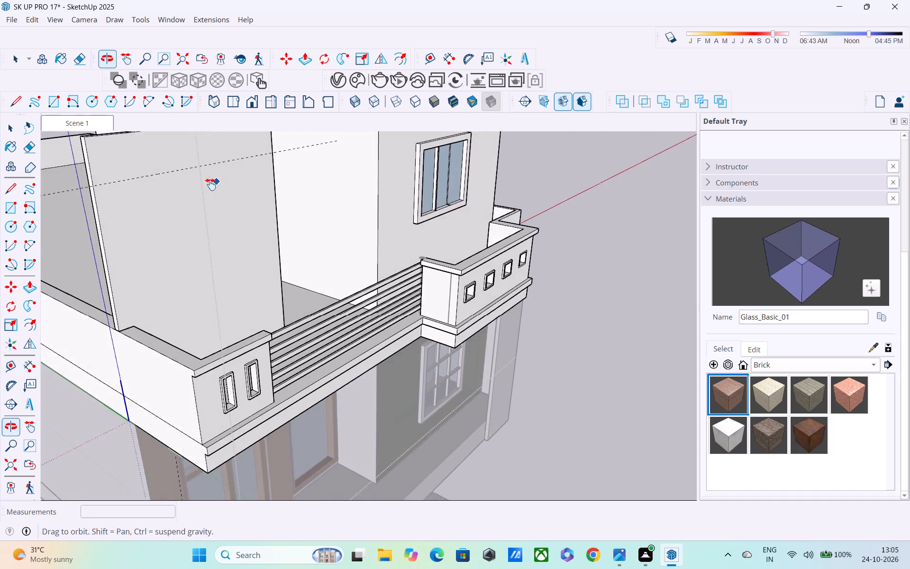
Place vertical guides about 1' 6" in from the wall panel's outer side edge, aligned with the line across its top face.
middle_click_drag(210, 184, 352, 186)
middle_click_drag(343, 204, 249, 221)
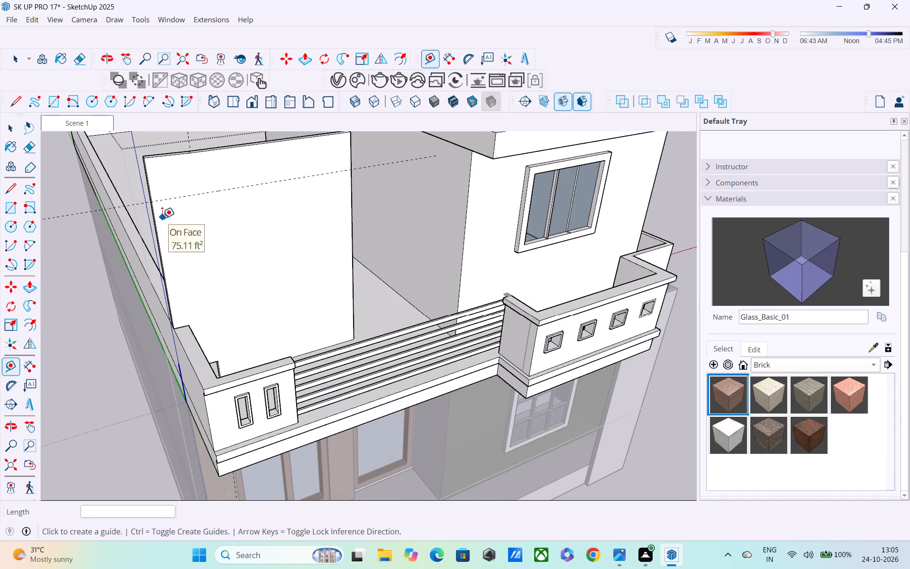
left_click(157, 216)
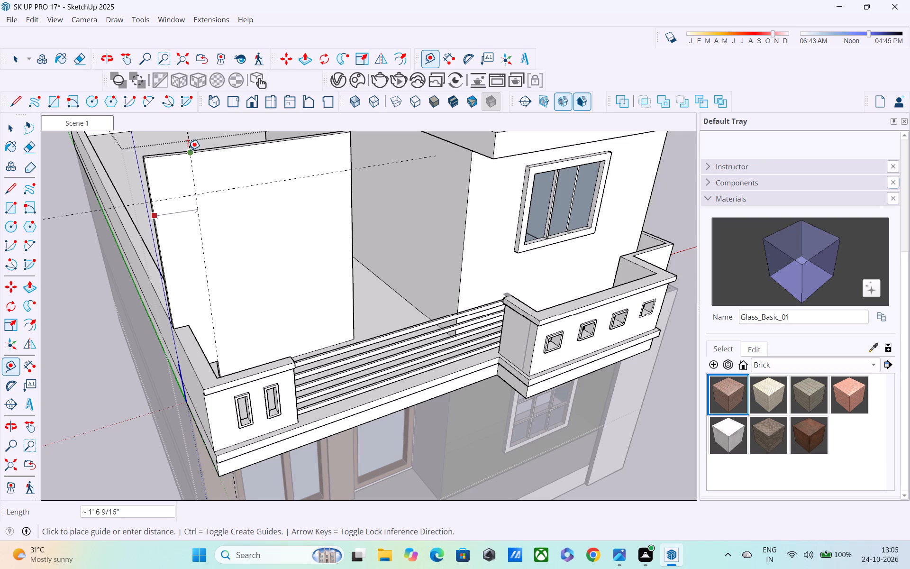
left_click(188, 150)
left_click(158, 237)
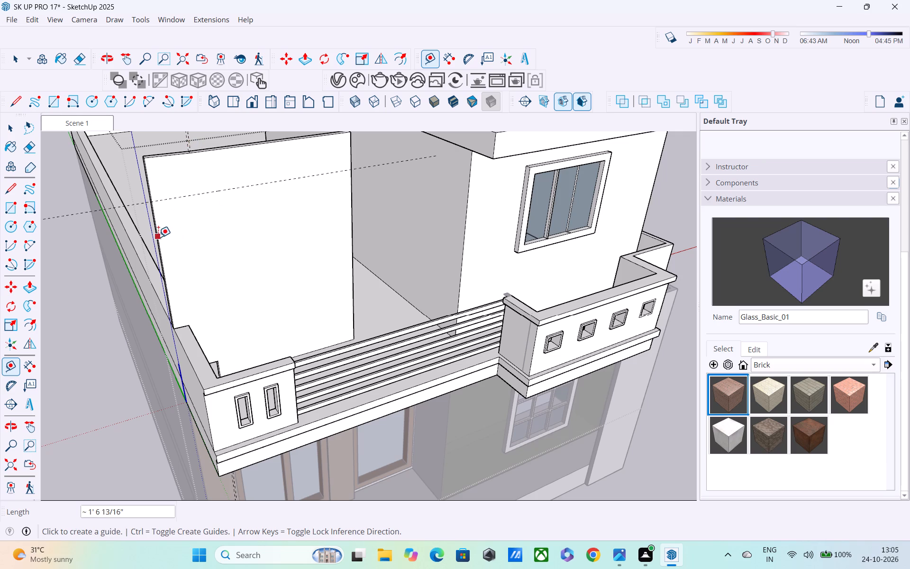
left_click(207, 229)
Place a vertical guide from one edge of the ground floor's middle pillar, between the two glazed openings, onto its opposite edge.
middle_click_drag(221, 239, 168, 228)
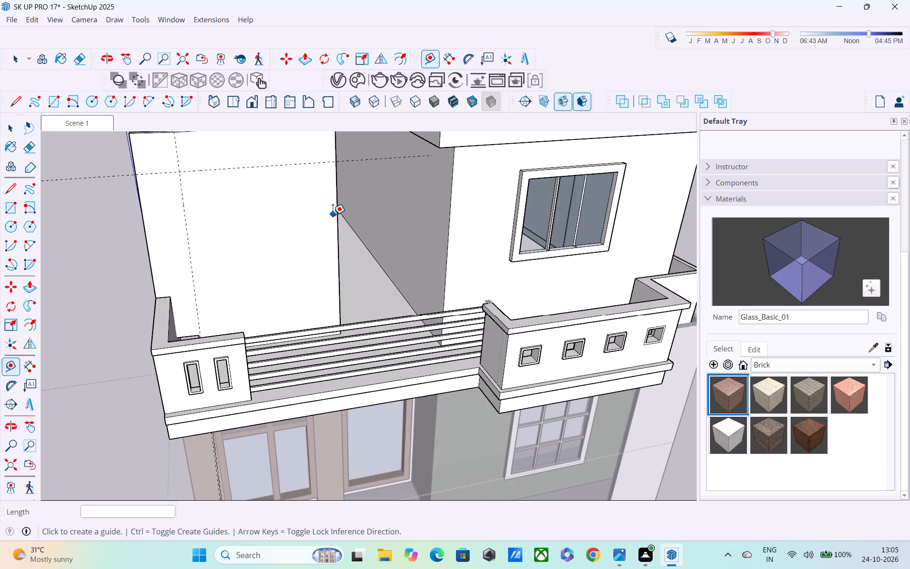
middle_click_drag(334, 216, 343, 306)
middle_click_drag(343, 306, 291, 124)
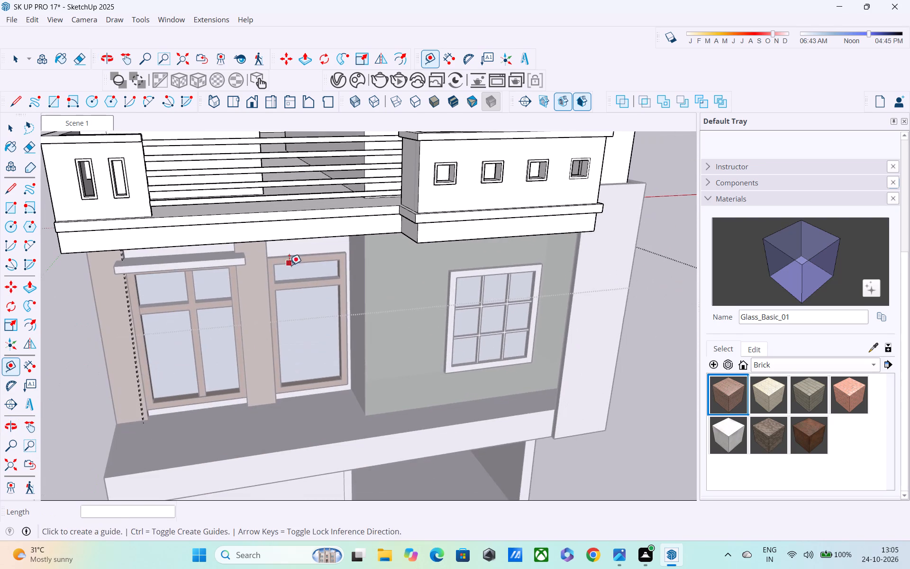
middle_click_drag(290, 282, 270, 231)
left_click(272, 244)
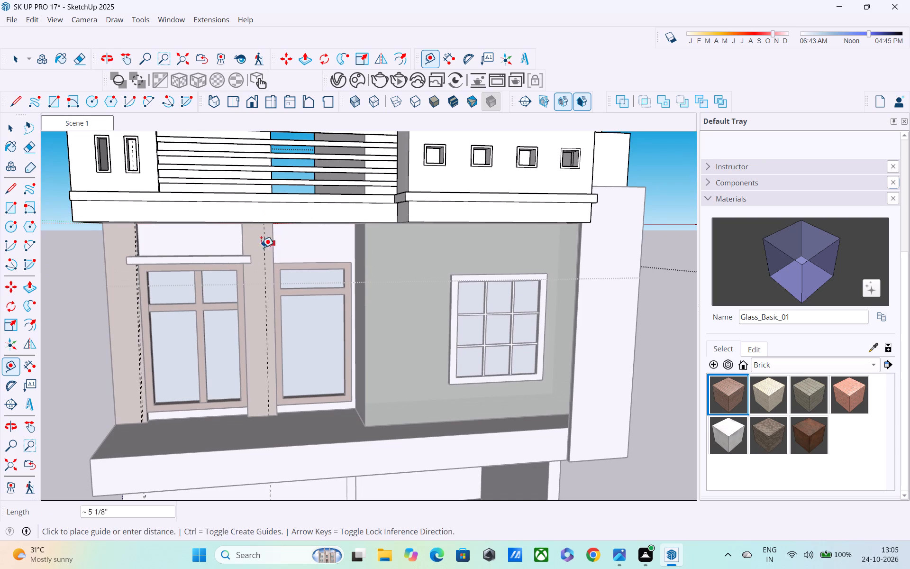
left_click(243, 241)
Place a vertical guide on the wall panel's front face, 1' 6" in from its inner side edge.
middle_click_drag(250, 240, 254, 247)
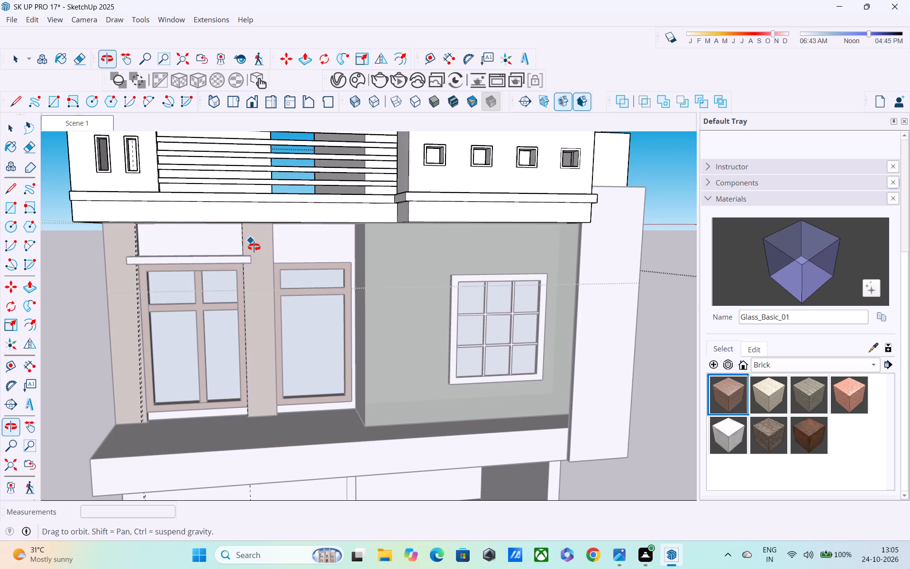
middle_click_drag(254, 247, 324, 493)
middle_click_drag(316, 348, 337, 461)
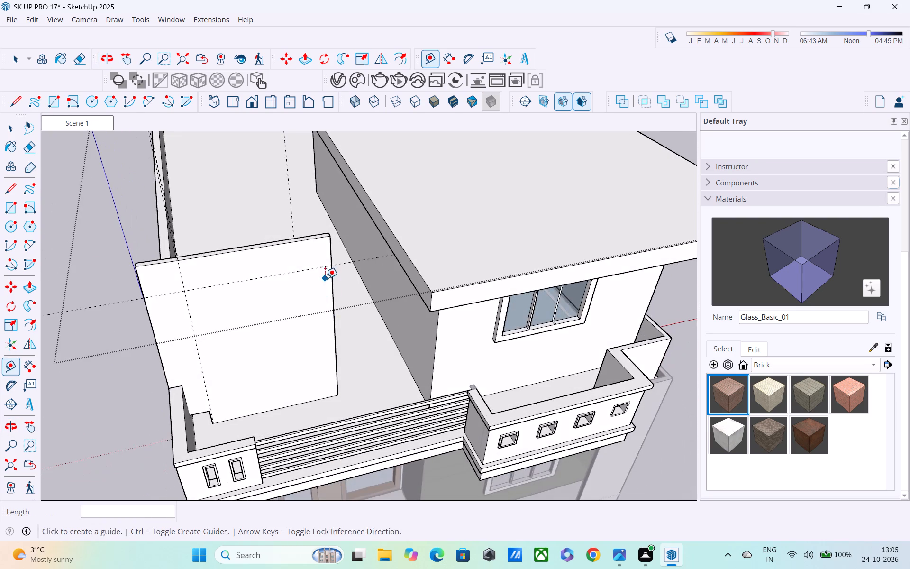
middle_click_drag(326, 283, 401, 409)
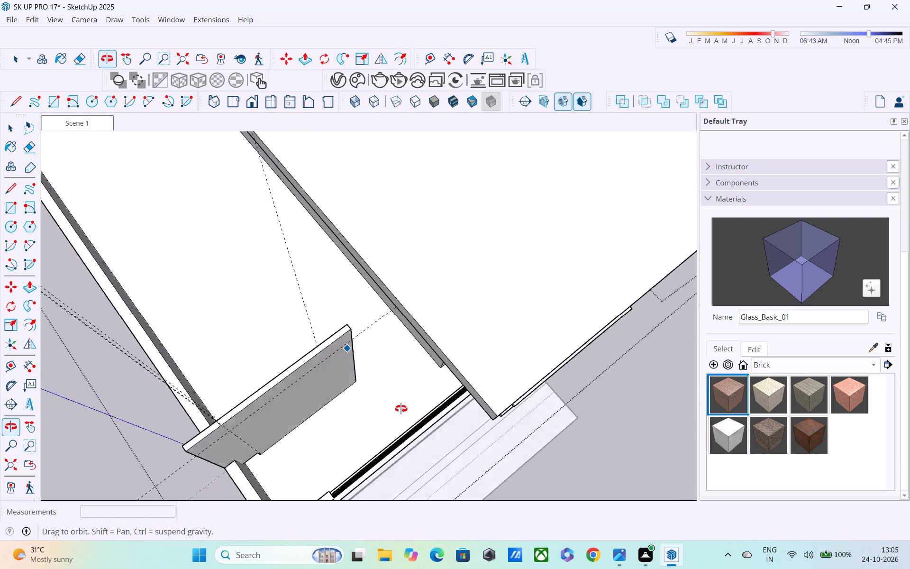
middle_click_drag(401, 409, 334, 290)
left_click(335, 291)
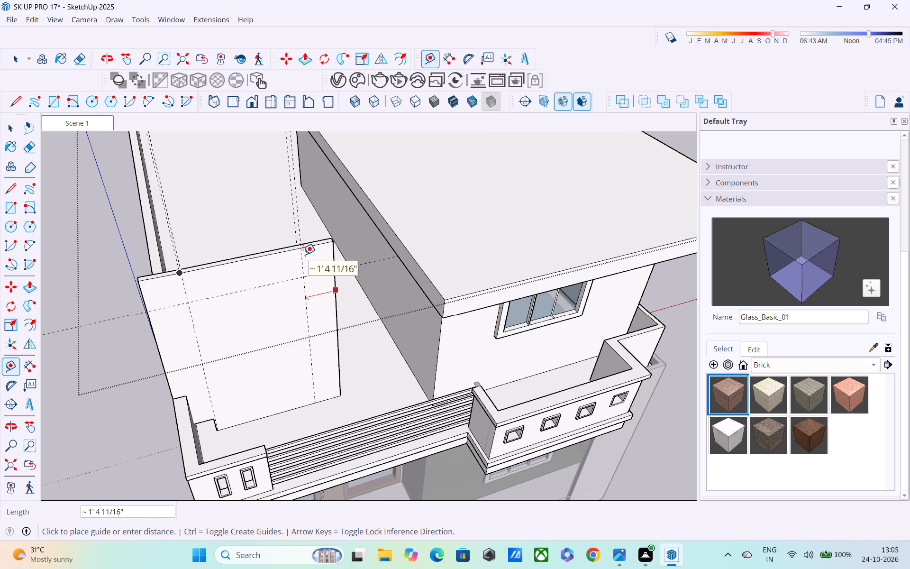
middle_click_drag(302, 253, 291, 203)
middle_click_drag(291, 241, 315, 405)
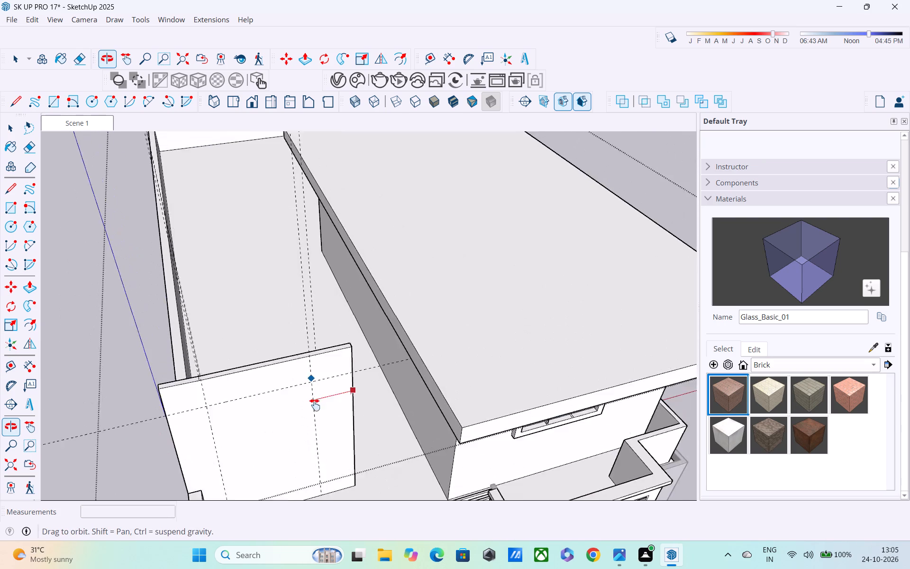
middle_click_drag(315, 405, 265, 325)
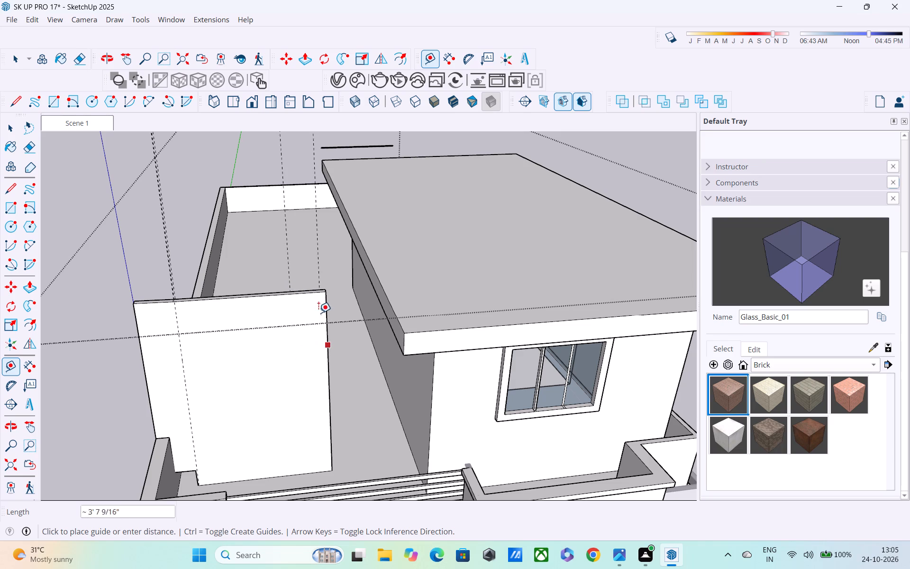
left_click(290, 308)
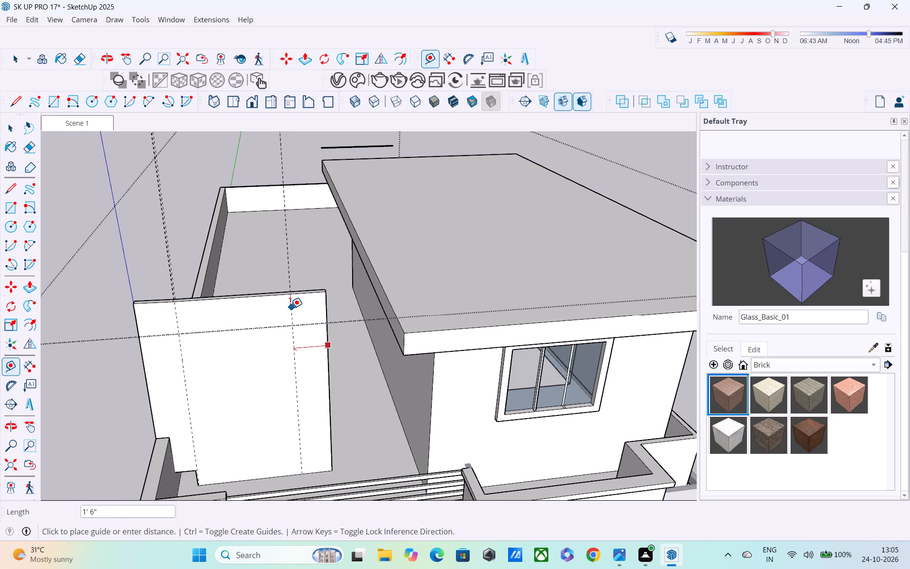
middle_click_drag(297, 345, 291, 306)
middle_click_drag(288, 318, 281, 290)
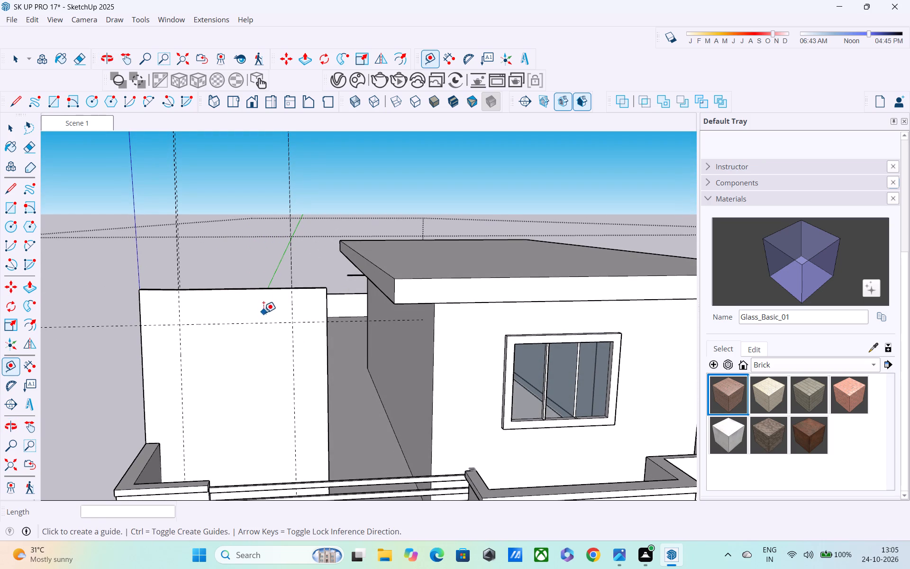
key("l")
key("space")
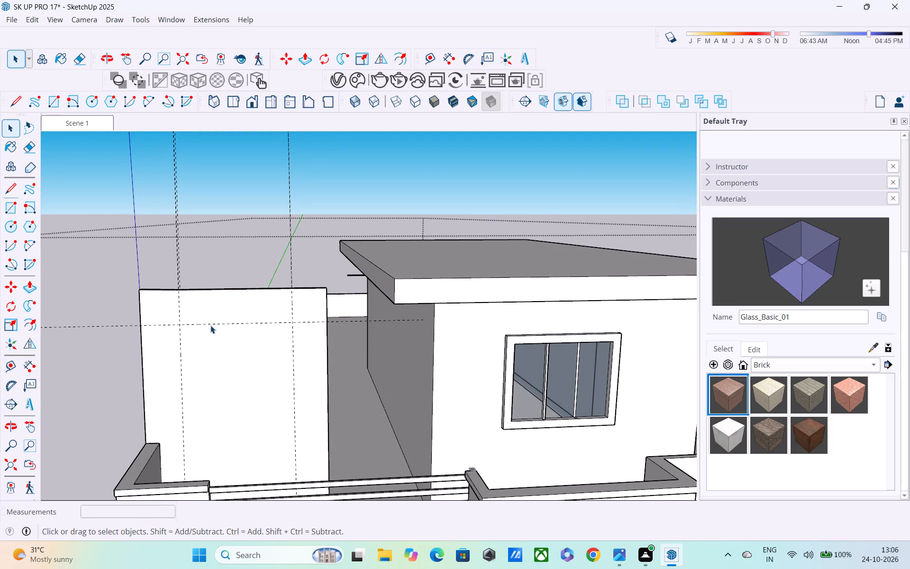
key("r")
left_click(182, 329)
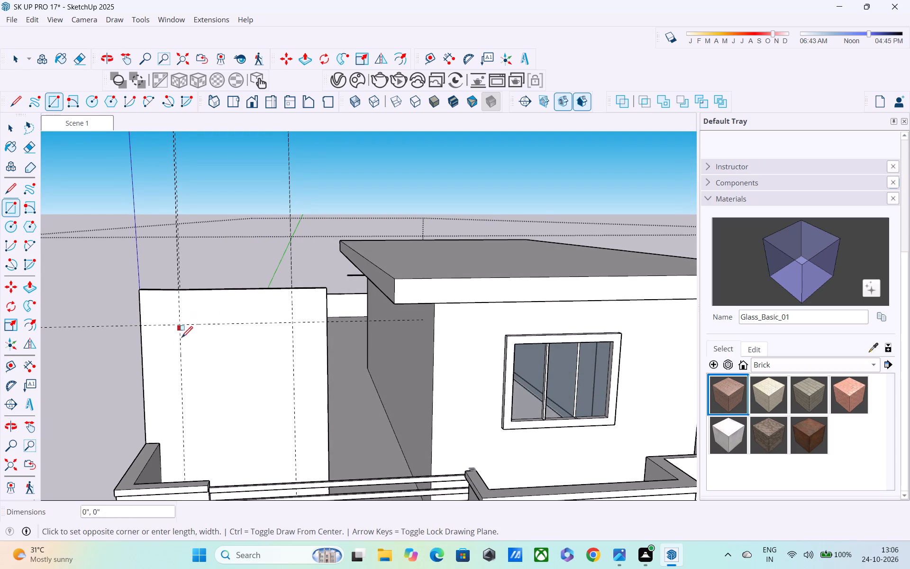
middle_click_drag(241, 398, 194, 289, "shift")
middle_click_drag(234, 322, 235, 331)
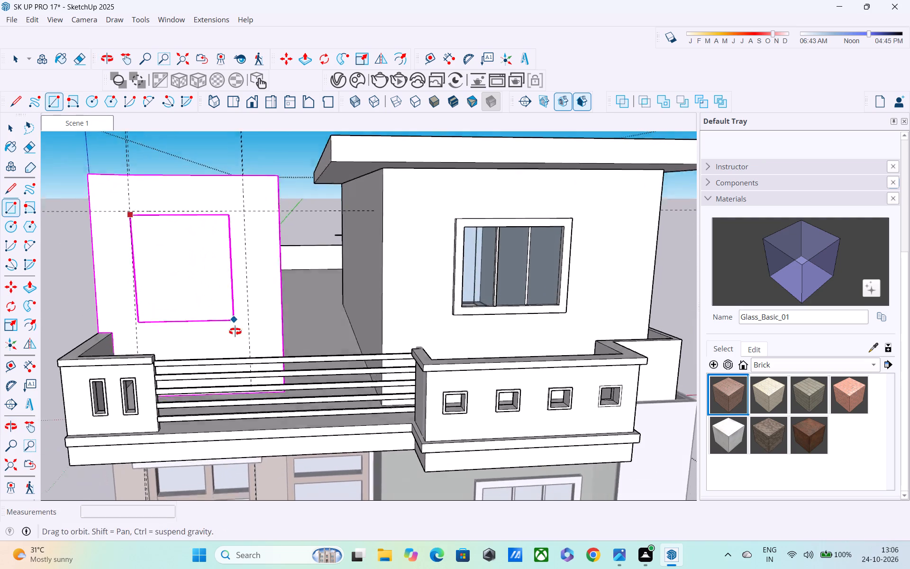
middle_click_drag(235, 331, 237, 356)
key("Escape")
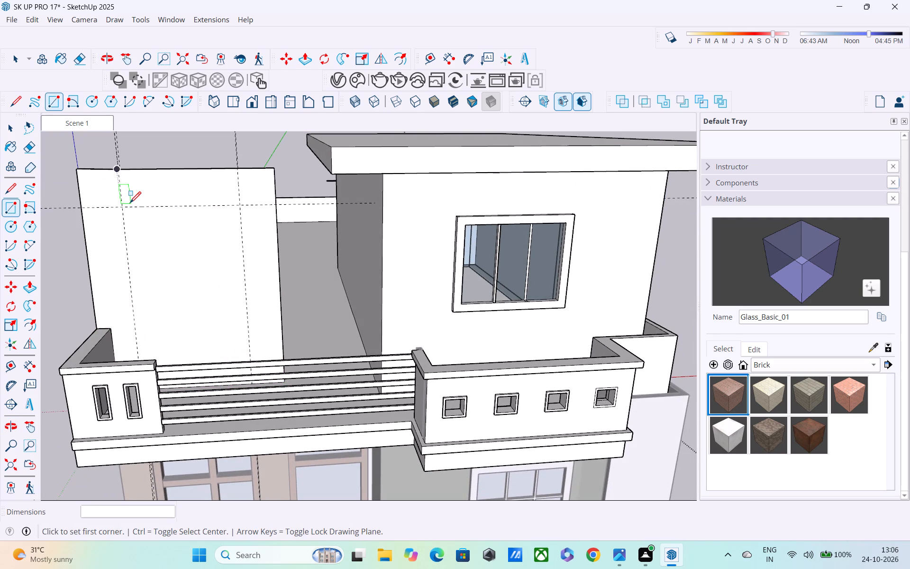
Draw a rectangle about 4' 9 9/16" by 8' 3 1/4" between the guides on the wall panel's front face, down to its bottom edge.
left_click(119, 209)
middle_click_drag(232, 321, 212, 257)
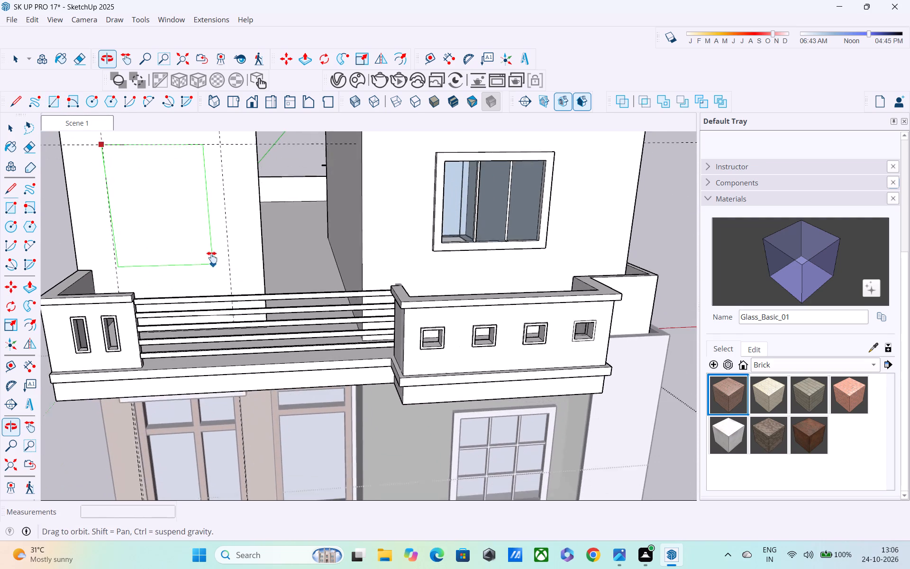
middle_click_drag(212, 257, 211, 255)
middle_click_drag(227, 277, 245, 340)
scroll(223, 301, "up", 3)
middle_click_drag(222, 299, 239, 331)
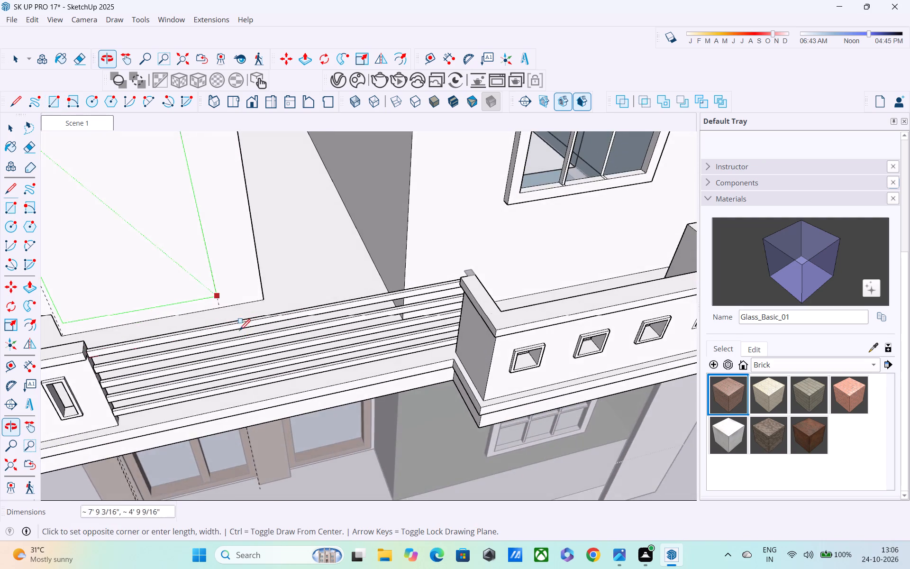
middle_click_drag(239, 331, 242, 333)
scroll(221, 310, "up", 3)
left_click(217, 306)
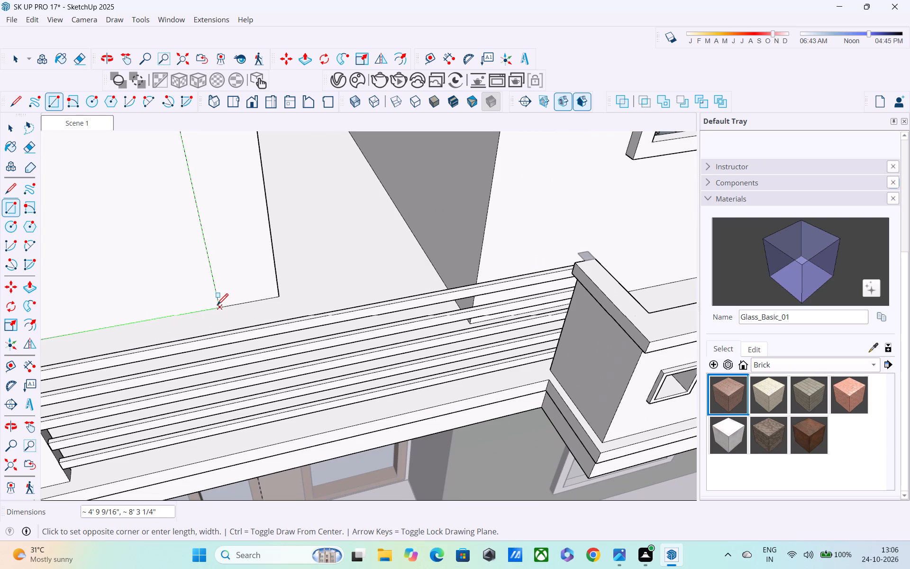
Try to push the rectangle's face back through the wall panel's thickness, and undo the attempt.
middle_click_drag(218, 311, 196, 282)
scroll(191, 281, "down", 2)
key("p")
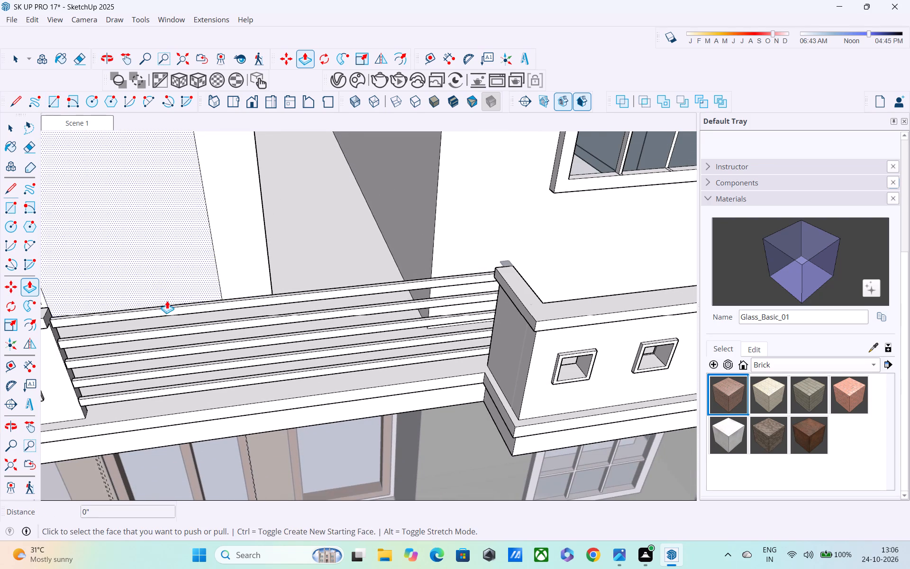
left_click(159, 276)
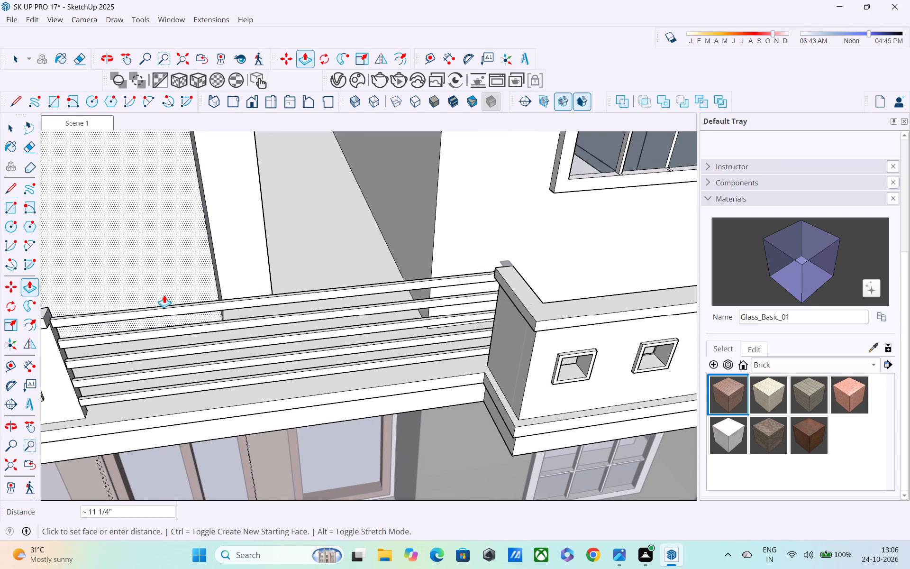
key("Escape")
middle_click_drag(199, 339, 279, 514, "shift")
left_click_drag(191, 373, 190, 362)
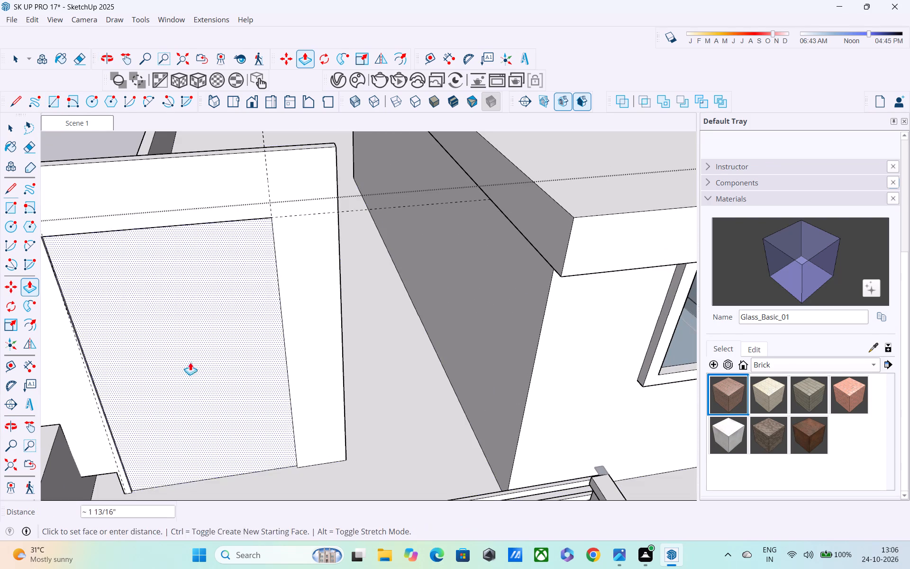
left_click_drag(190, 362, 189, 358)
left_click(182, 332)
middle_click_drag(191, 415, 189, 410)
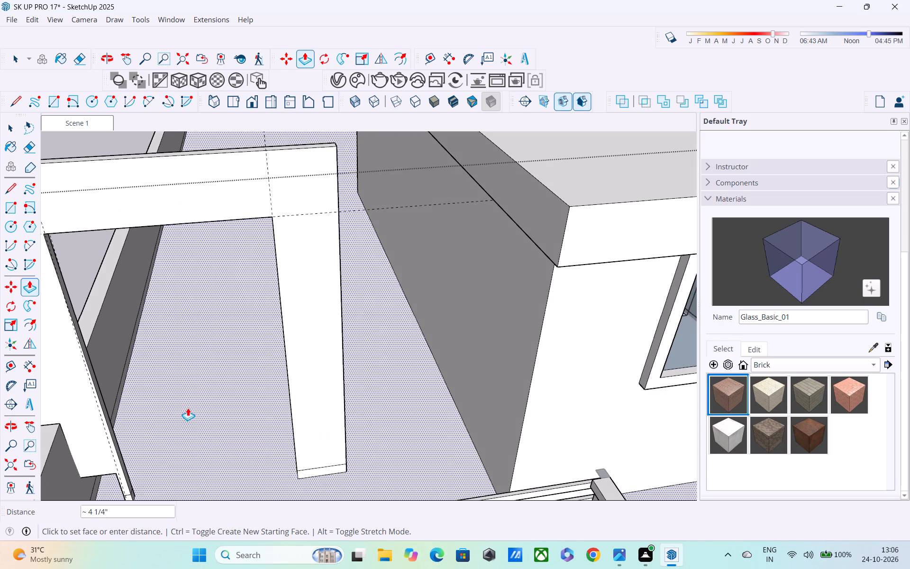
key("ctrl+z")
Push the rectangle's face 3" back through the wall panel to cut the opening.
left_click(190, 414)
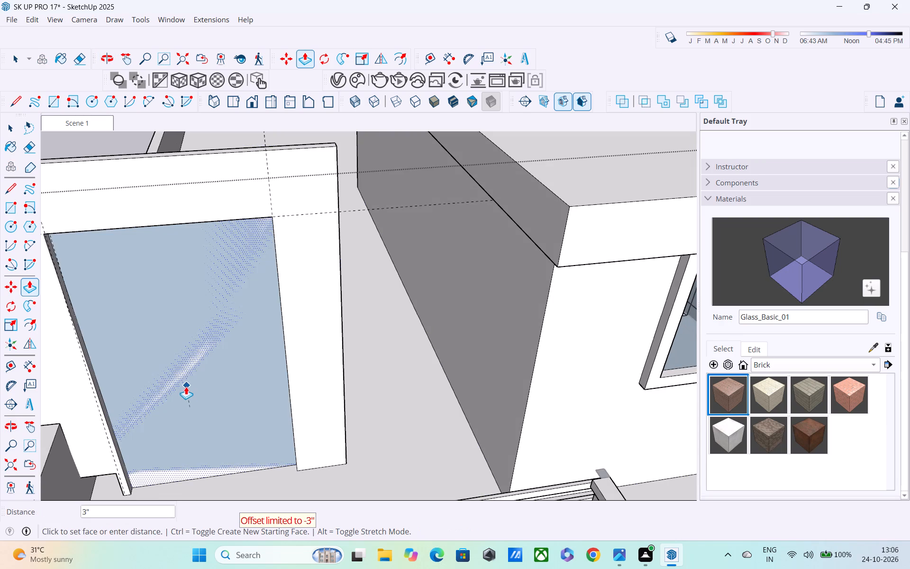
left_click(185, 383)
middle_click_drag(191, 402, 216, 359)
scroll(216, 359, "down", 4)
middle_click_drag(217, 374, 224, 322)
middle_click_drag(115, 416, 125, 354)
scroll(125, 373, "down", 4)
key("space")
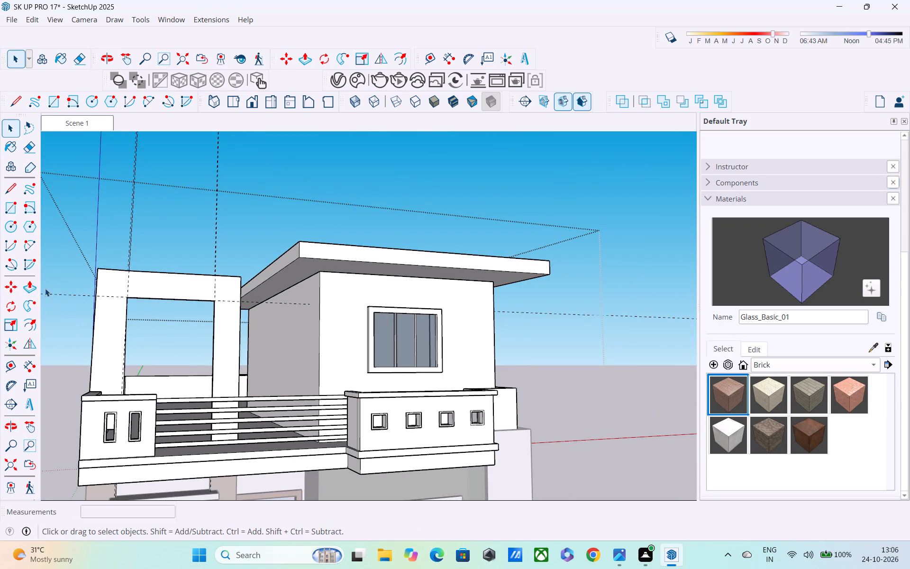
Delete the vertical guides rising above the balcony's wall panel.
left_click(45, 288)
middle_click_drag(131, 297, 209, 384)
scroll(186, 347, "down", 3)
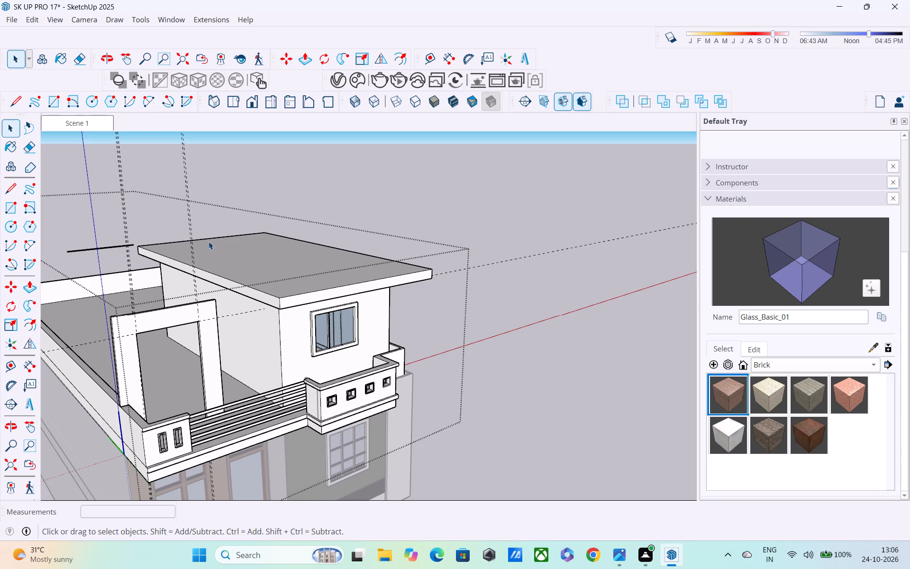
scroll(210, 310, "down", 1)
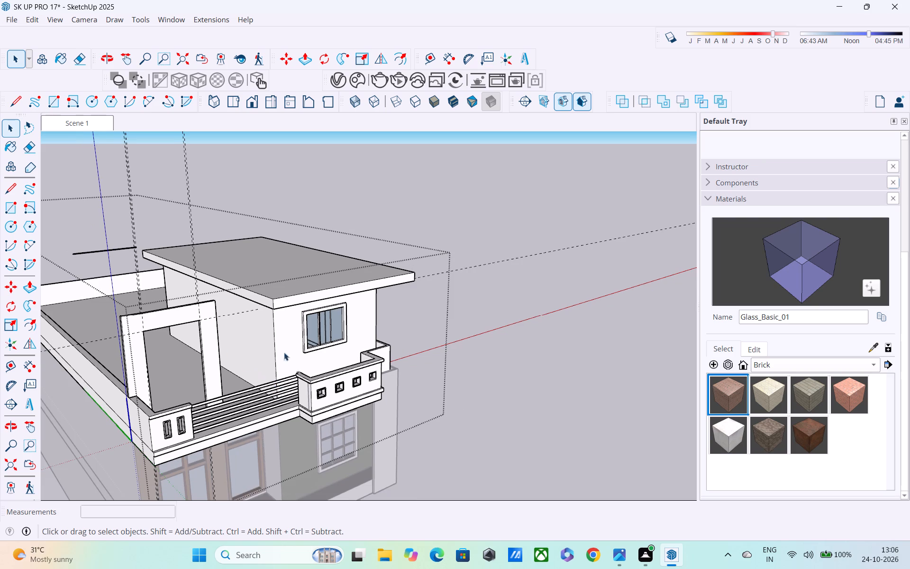
scroll(266, 373, "down", 1)
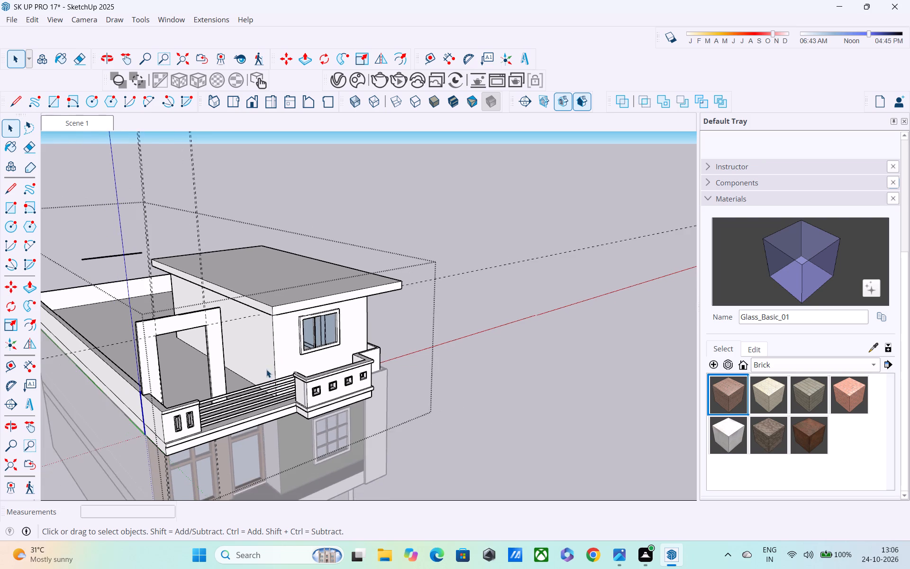
scroll(266, 369, "down", 2)
scroll(194, 256, "down", 2)
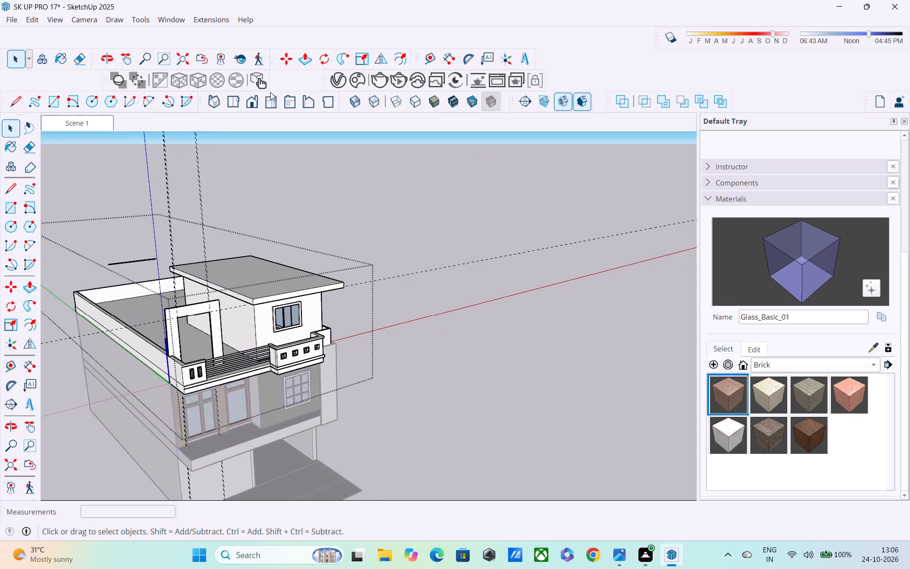
middle_click_drag(355, 203, 388, 340, "shift")
key("space")
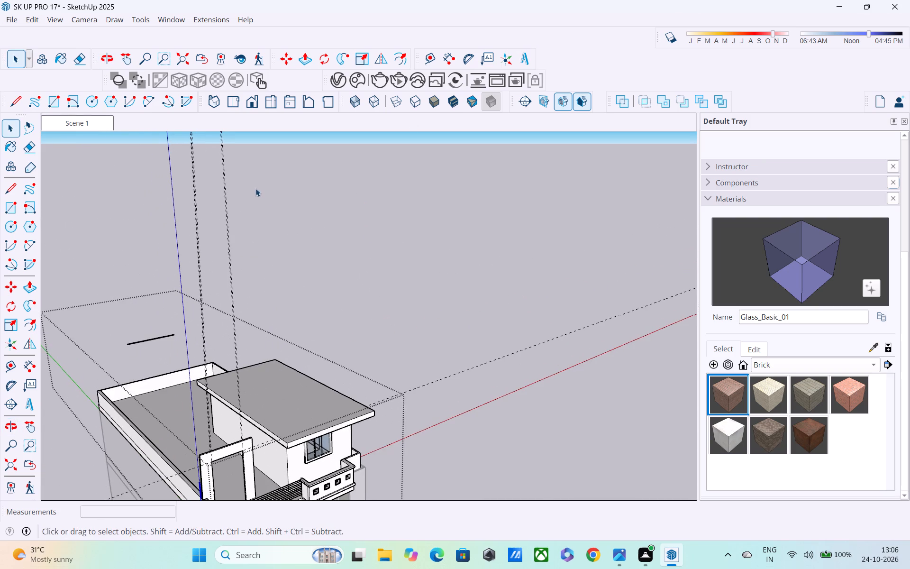
left_click_drag(254, 188, 178, 216)
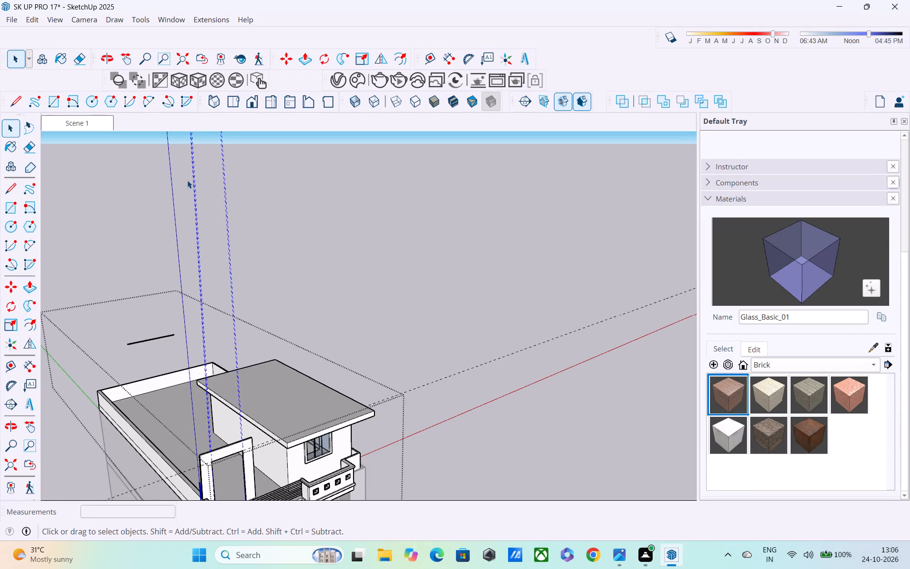
key("Delete")
Exit editing of the upper-floor group, returning to the whole house model.
scroll(212, 184, "down", 5)
middle_click_drag(269, 208, 173, 170)
key("space")
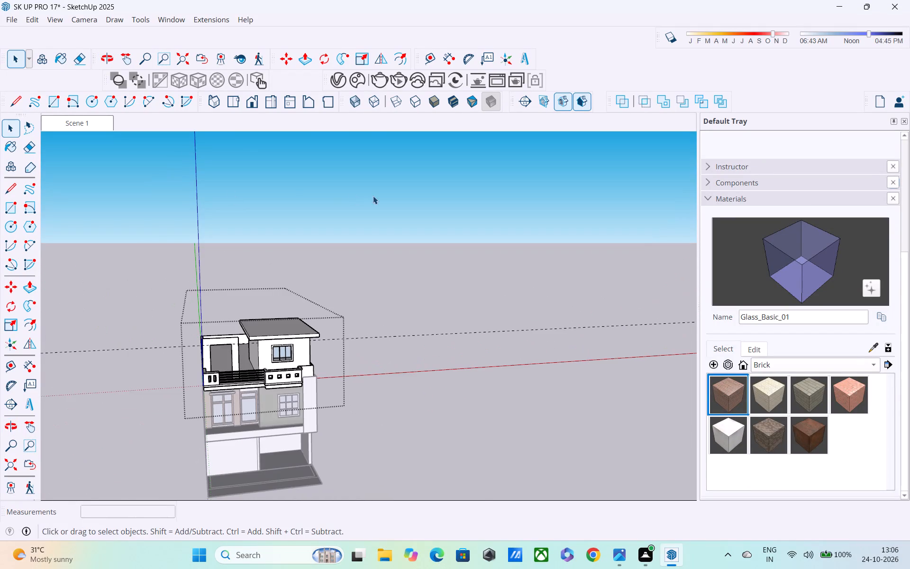
left_click(373, 196)
left_click_drag(113, 328, 94, 385)
double_click(111, 339)
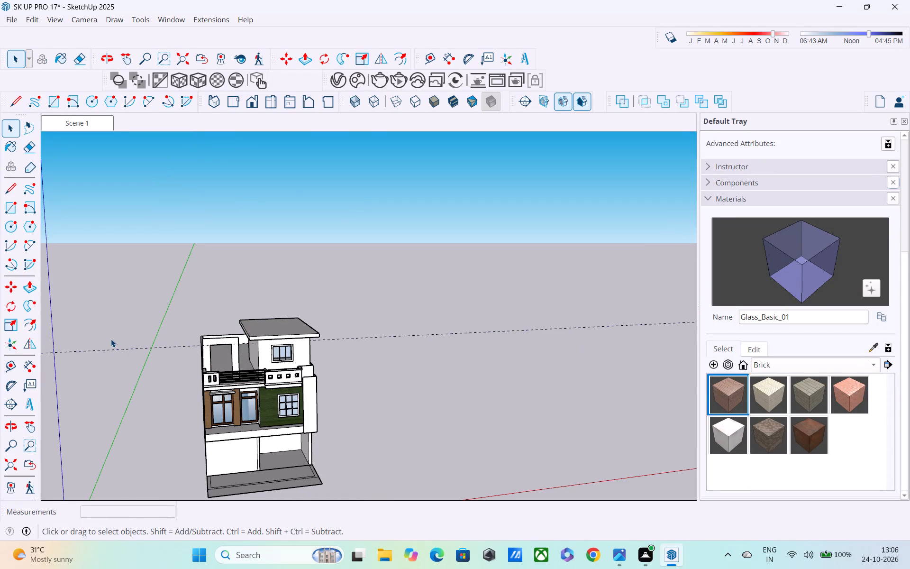
Delete the long horizontal guide inside the upper-floor group and exit the group.
left_click_drag(111, 336, 88, 396)
left_click_drag(117, 329, 65, 382)
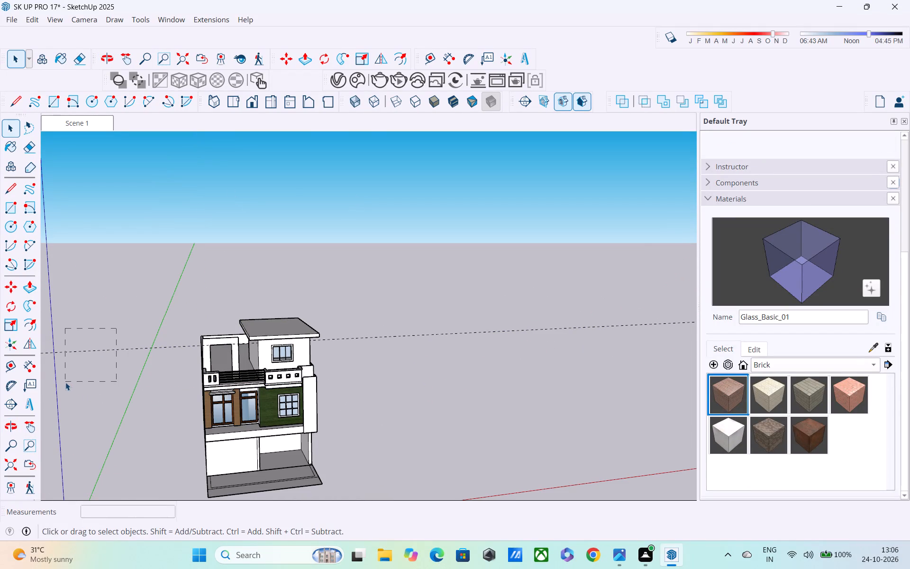
left_click_drag(65, 382, 60, 389)
double_click(221, 337)
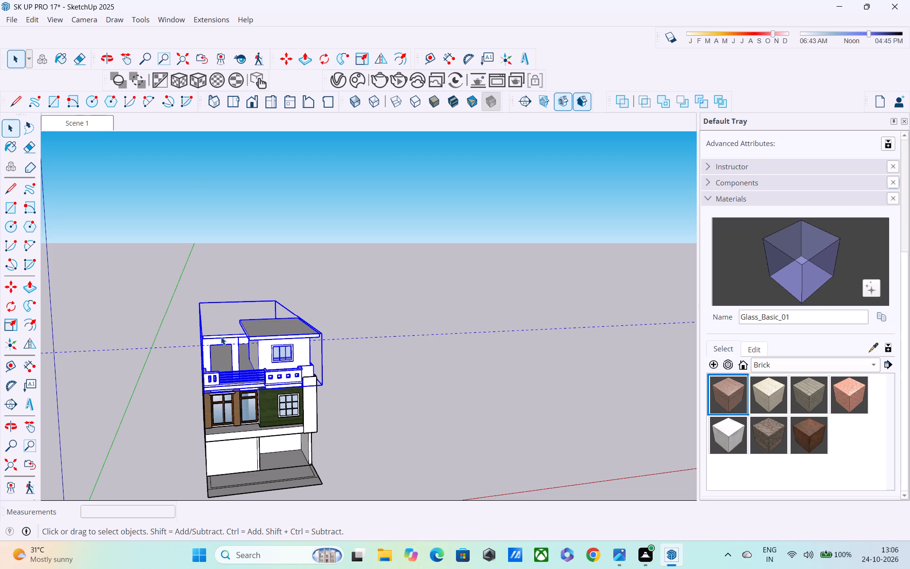
left_click_drag(153, 327, 94, 415)
key("Delete")
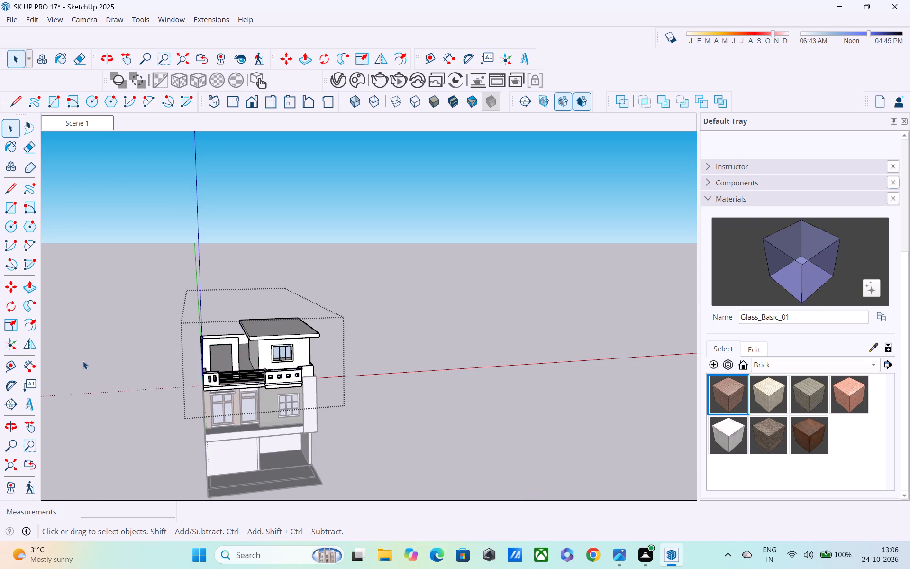
left_click(346, 232)
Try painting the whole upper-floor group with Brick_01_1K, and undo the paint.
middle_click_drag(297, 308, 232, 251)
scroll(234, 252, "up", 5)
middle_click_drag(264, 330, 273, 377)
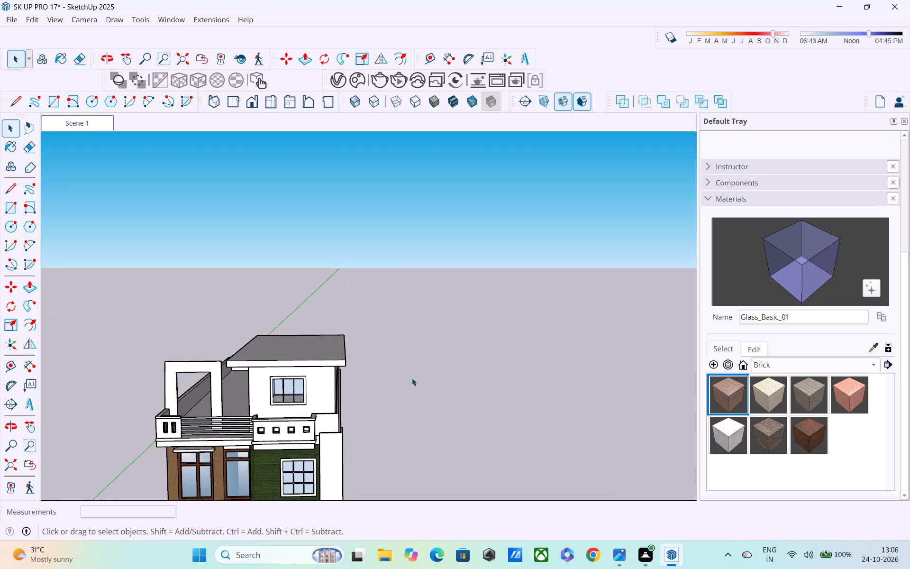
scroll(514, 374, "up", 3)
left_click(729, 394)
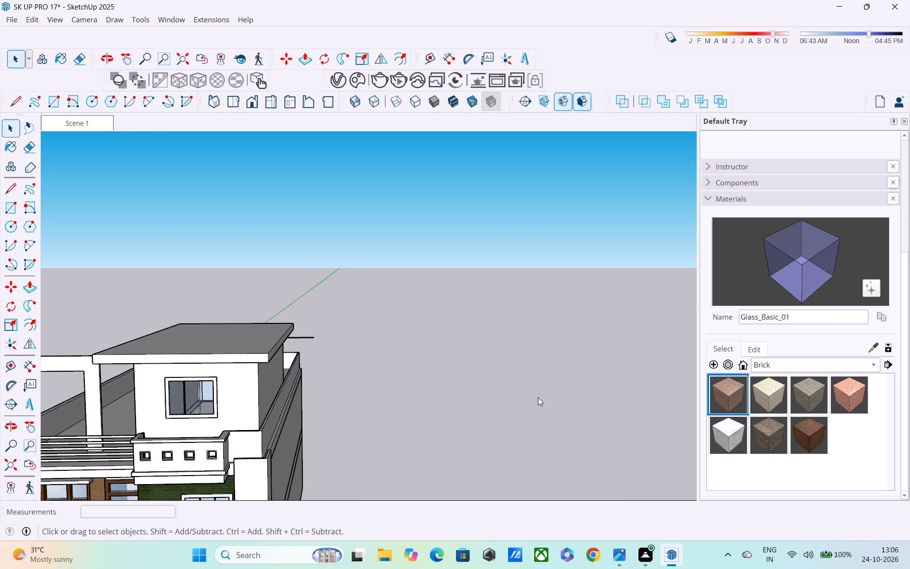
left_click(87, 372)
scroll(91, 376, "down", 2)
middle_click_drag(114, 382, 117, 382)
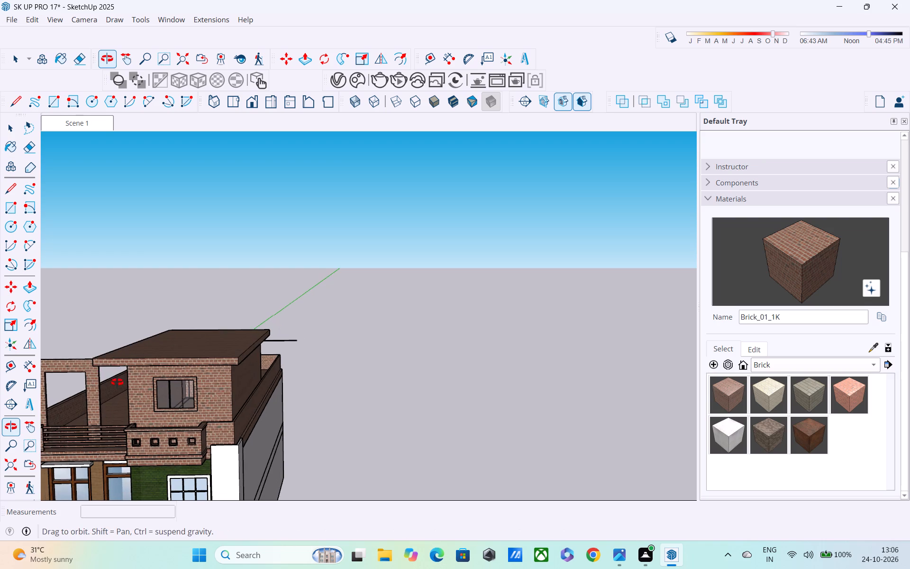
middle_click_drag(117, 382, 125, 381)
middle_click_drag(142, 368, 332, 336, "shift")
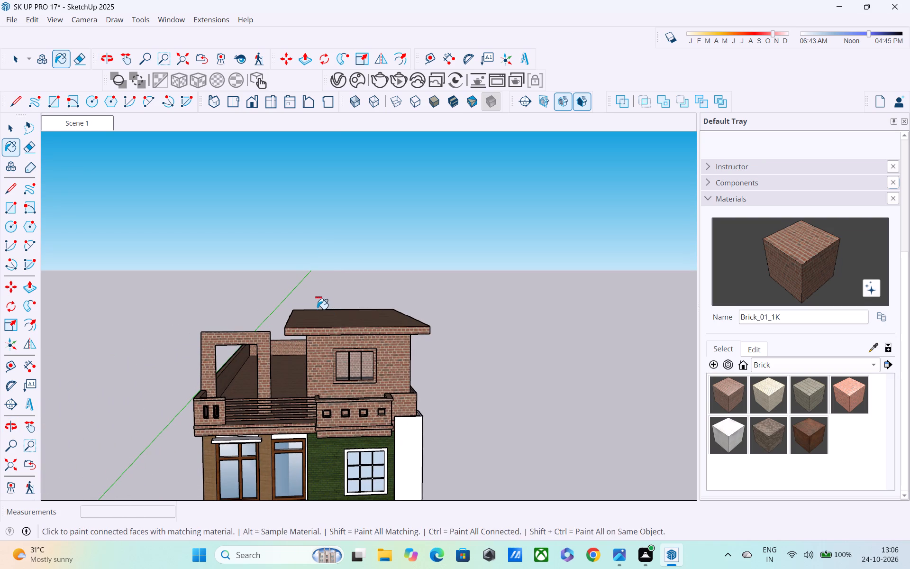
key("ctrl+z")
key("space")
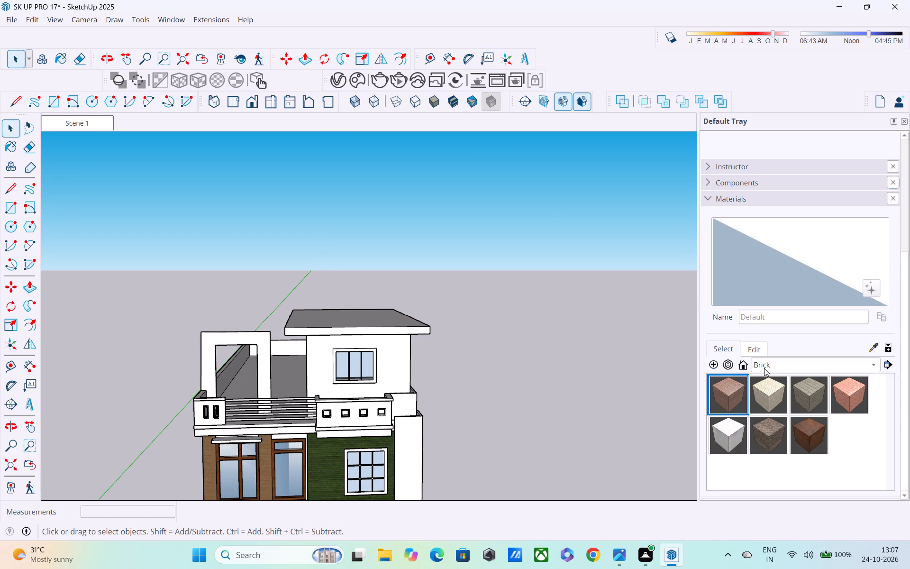
Inside the upper-floor group, paint the front face of the balcony frame with Plywood_01_1K from the Wood materials.
left_click(764, 368)
left_click(764, 479)
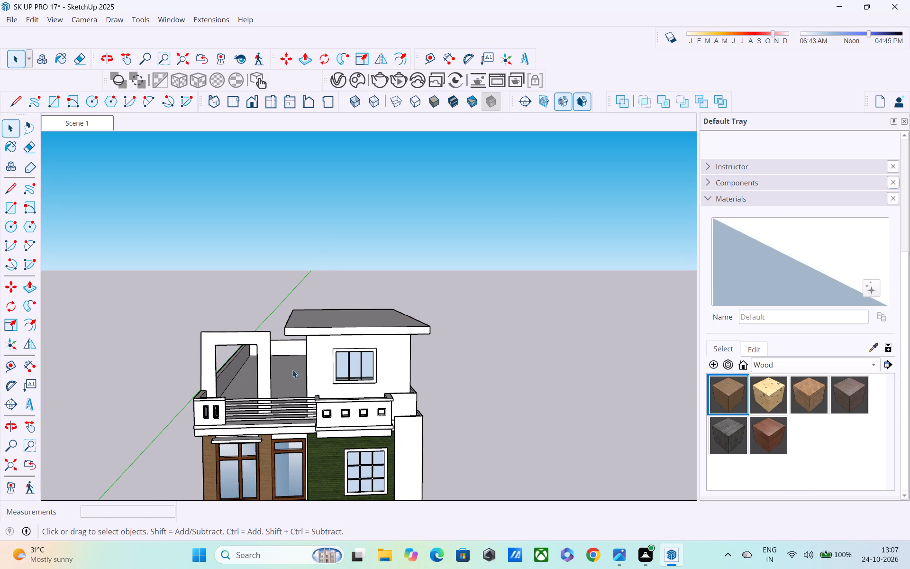
key("space")
double_click(267, 353)
middle_click_drag(212, 382, 251, 419)
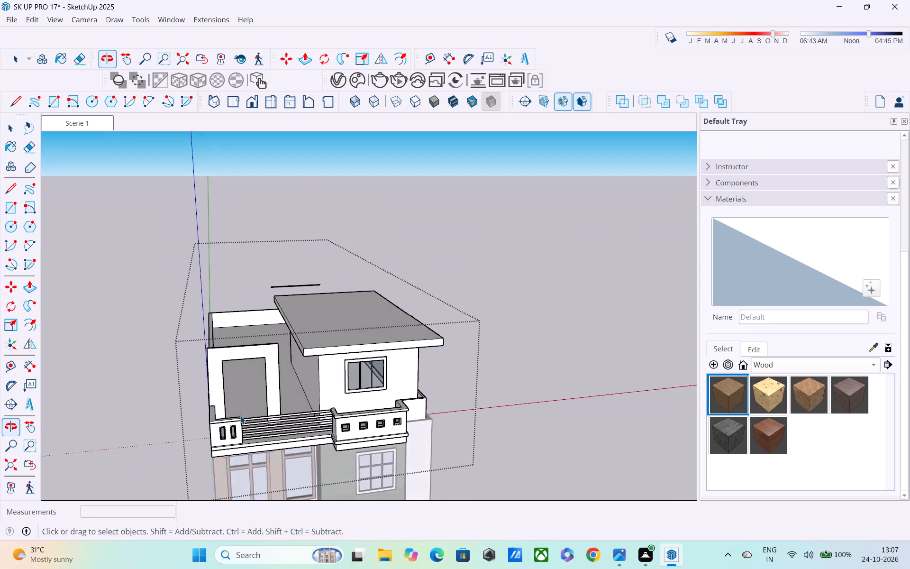
scroll(221, 407, "up", 7)
middle_click_drag(194, 372, 142, 342)
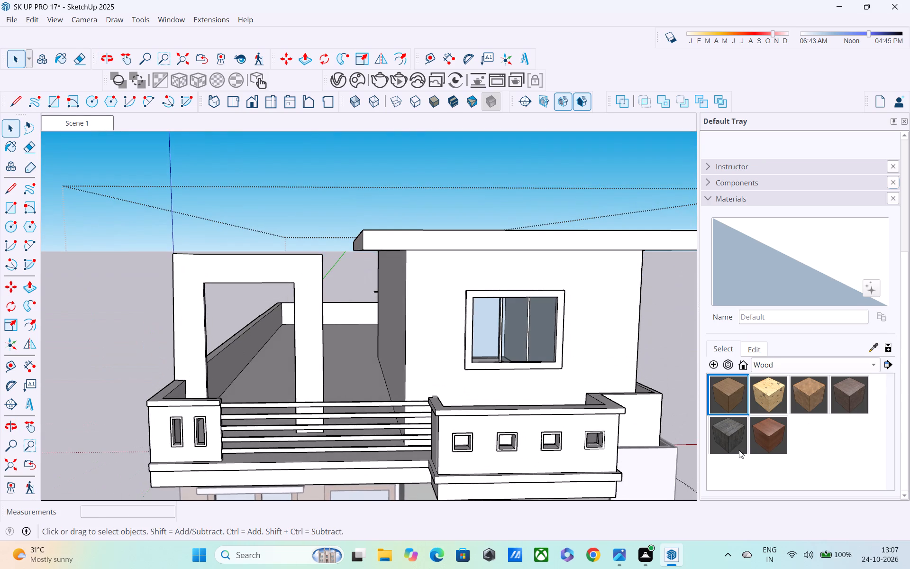
left_click(726, 399)
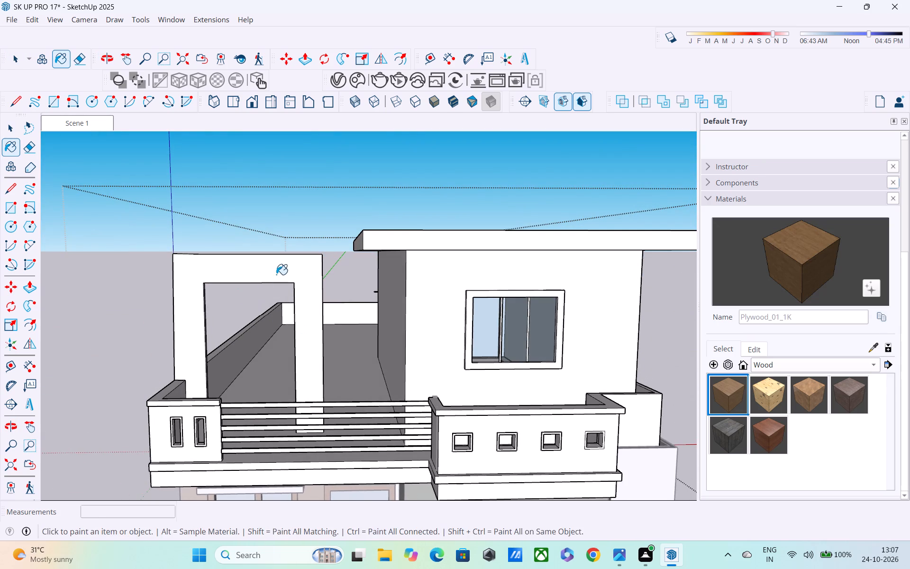
left_click(282, 266)
Paint the opening-side face of the frame's outer post with Plywood_01_1K.
middle_click_drag(326, 307, 223, 318)
key("space")
left_click(70, 303)
scroll(203, 303, "up", 3)
left_click(805, 236)
scroll(98, 372, "up", 4)
middle_click_drag(177, 337, 175, 337)
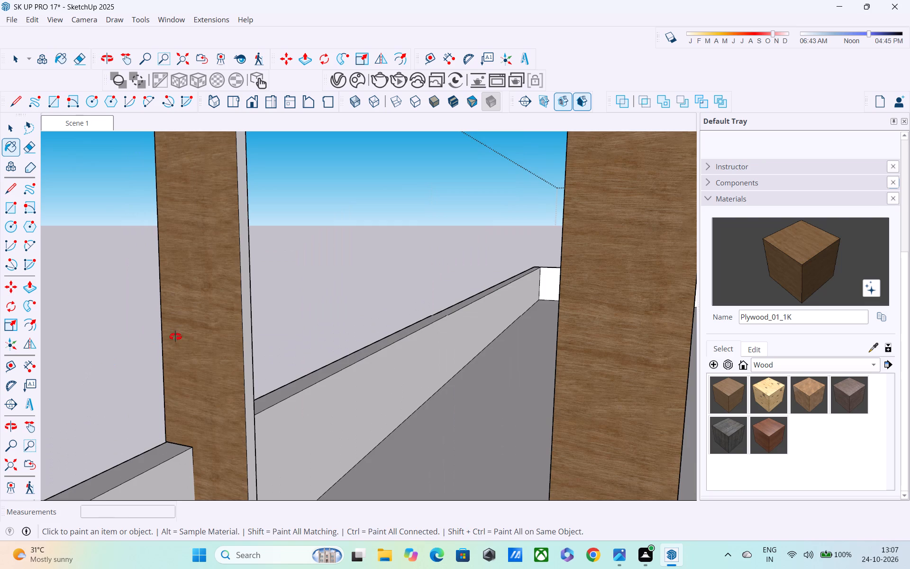
middle_click_drag(175, 337, 135, 340)
left_click(235, 321)
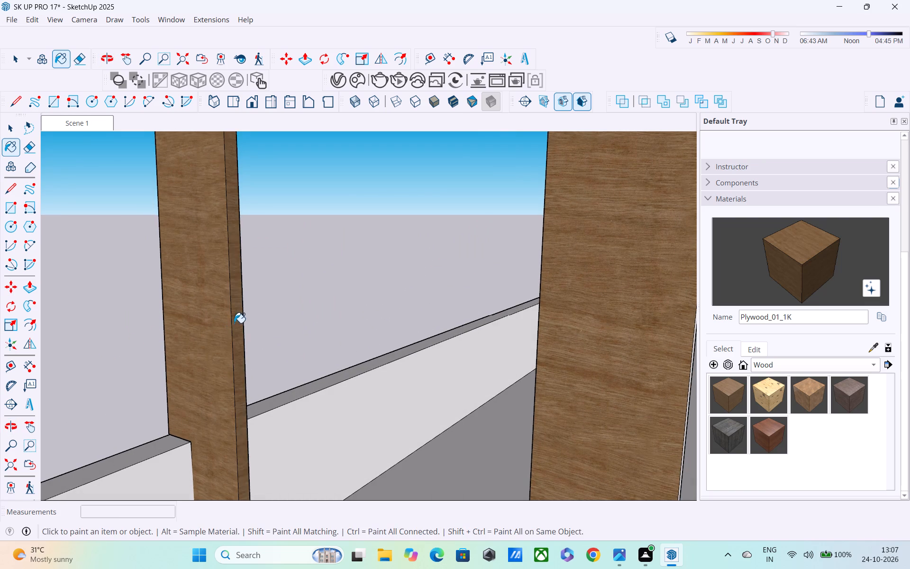
Continue painting the frame's faces with Plywood_01_1K, including the outer post's outward side and the room-side post's opening side.
middle_click_drag(264, 344, 384, 367)
scroll(389, 365, "down", 6)
middle_click_drag(403, 369, 302, 368, "shift")
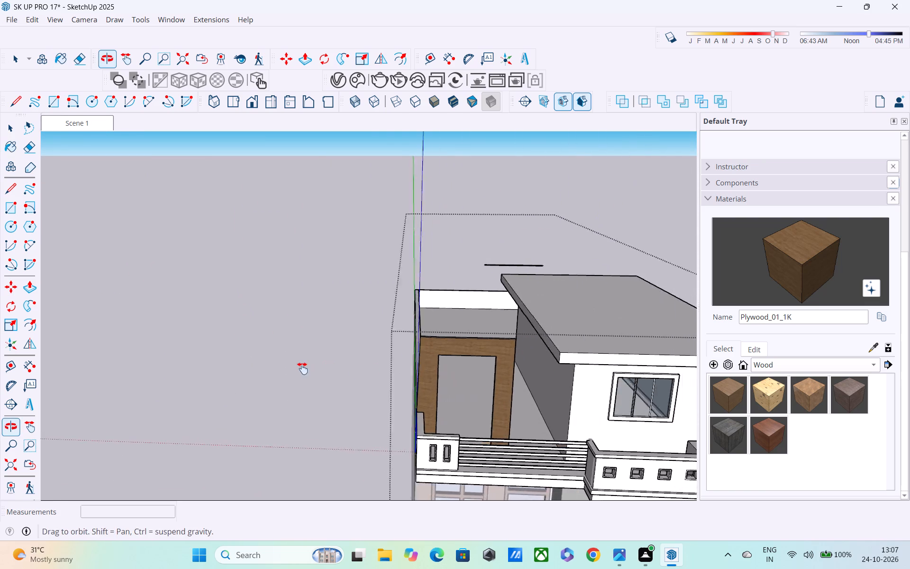
middle_click_drag(302, 368, 285, 368, "shift")
middle_click_drag(323, 362, 589, 322)
scroll(473, 331, "up", 8)
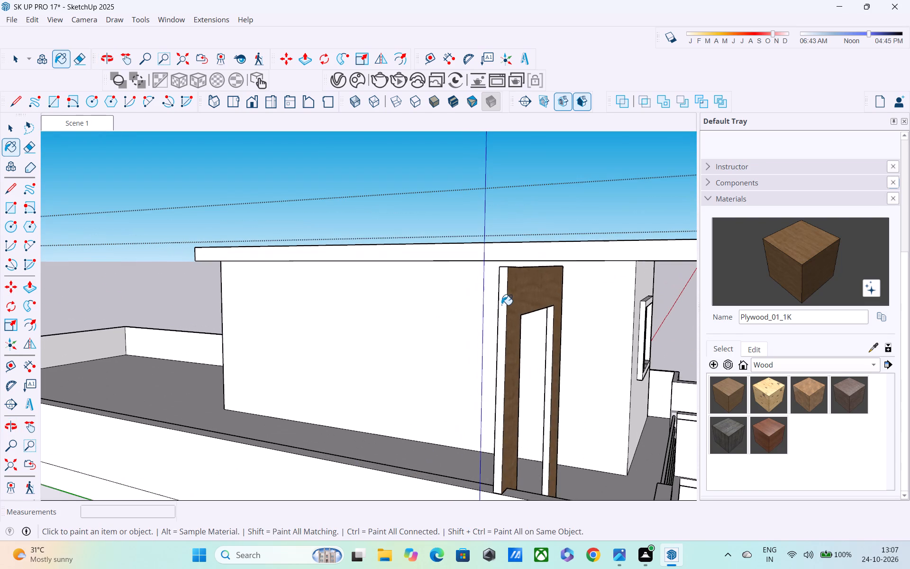
left_click(503, 298)
left_click(550, 347)
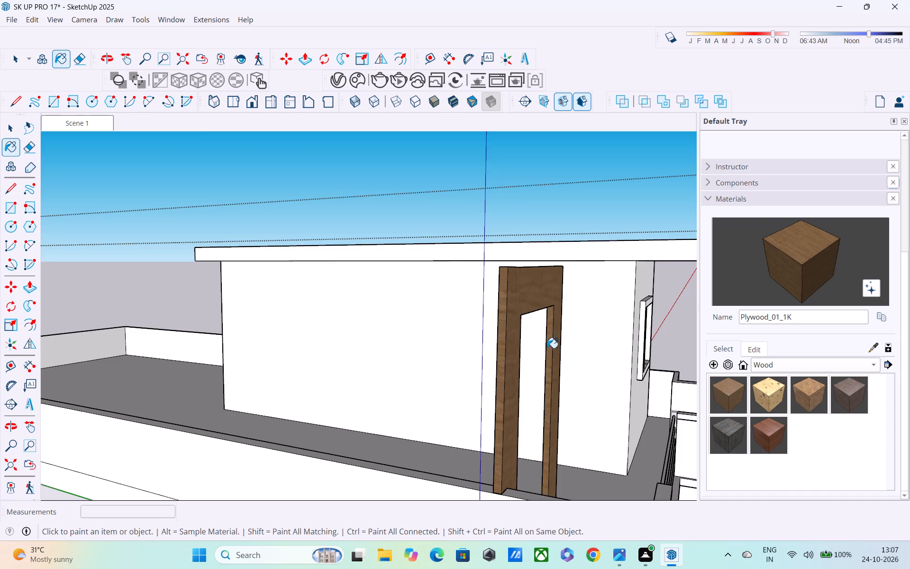
middle_click_drag(540, 360, 712, 347)
left_click(652, 277)
Paint the middle, upper and bottom segments of the room-side post's outward side face with Plywood_01_1K.
middle_click_drag(635, 335, 127, 445)
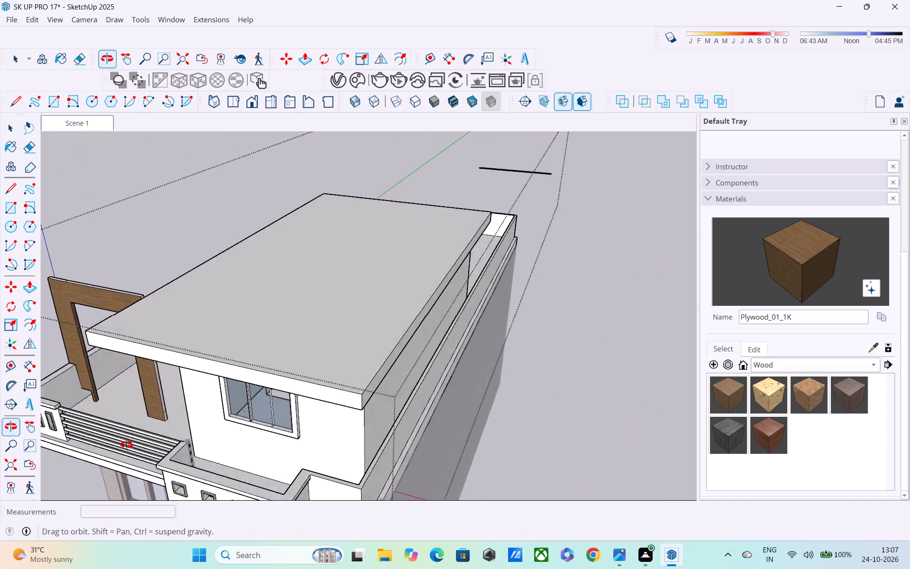
middle_click_drag(127, 445, 154, 399)
scroll(160, 383, "up", 9)
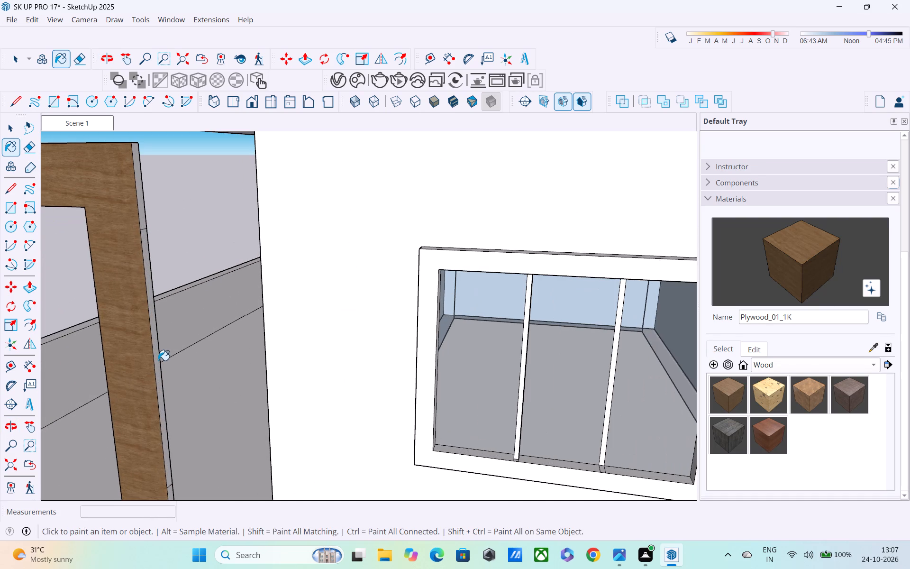
left_click(158, 360)
middle_click_drag(137, 366, 77, 360)
scroll(140, 235, "up", 3)
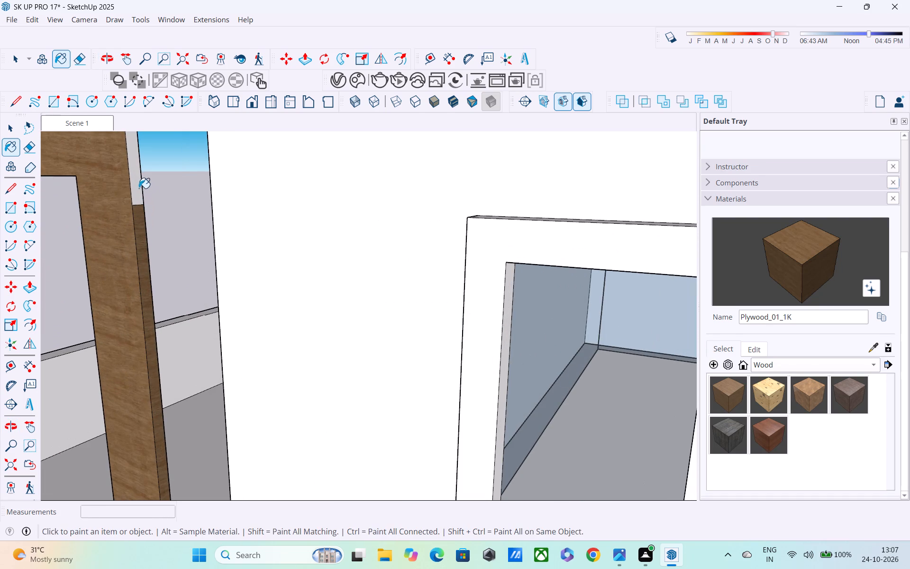
left_click(137, 186)
middle_click_drag(154, 288, 137, 222, "shift")
scroll(145, 229, "down", 4)
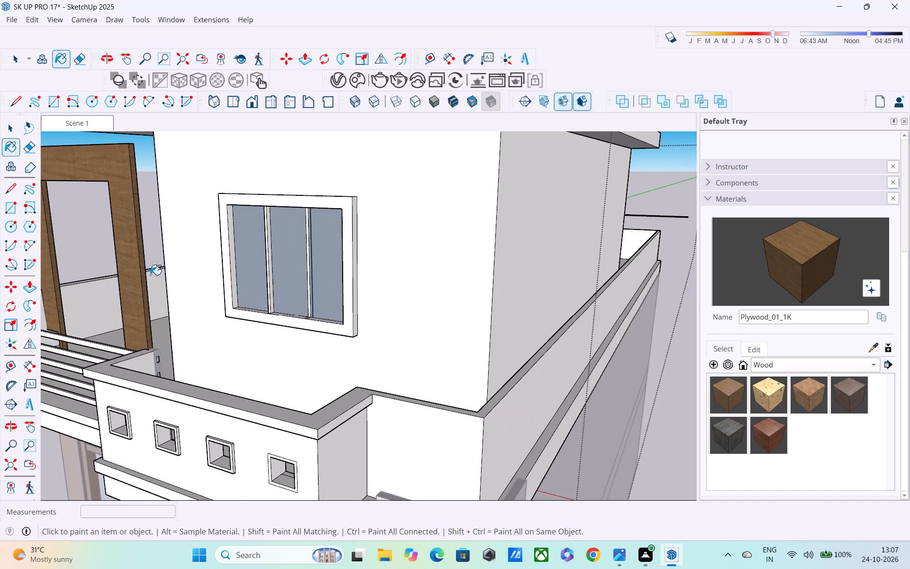
middle_click_drag(144, 313, 143, 294, "shift")
scroll(141, 314, "up", 1)
middle_click_drag(141, 329, 154, 407)
scroll(151, 314, "up", 4)
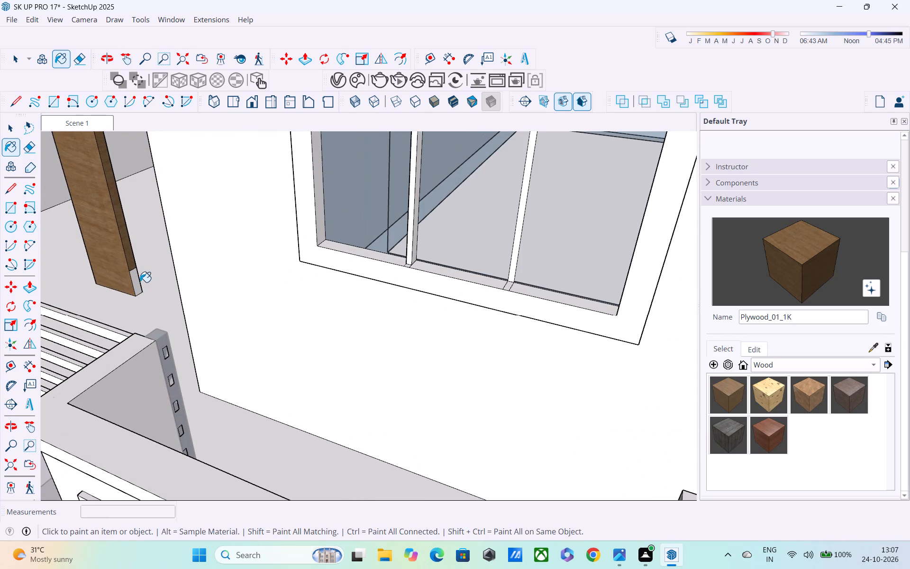
left_click(133, 276)
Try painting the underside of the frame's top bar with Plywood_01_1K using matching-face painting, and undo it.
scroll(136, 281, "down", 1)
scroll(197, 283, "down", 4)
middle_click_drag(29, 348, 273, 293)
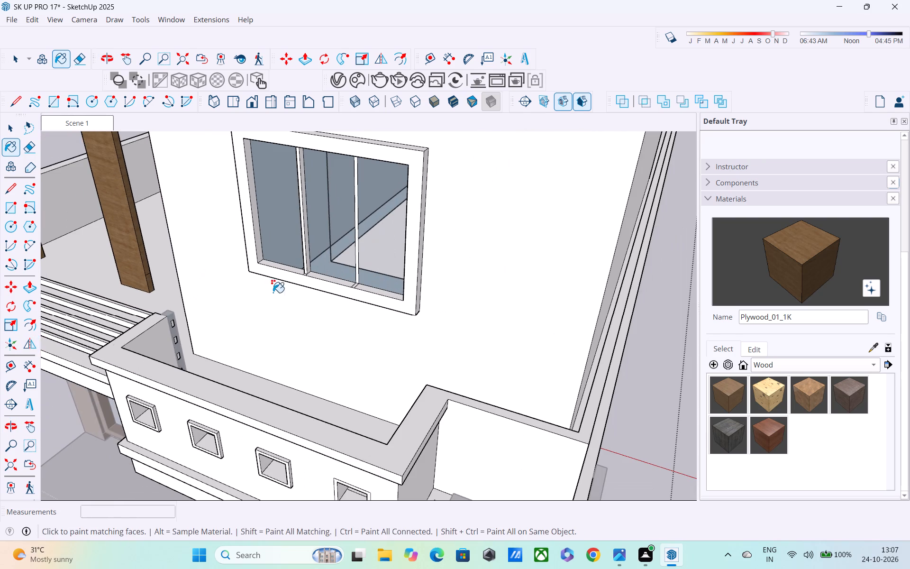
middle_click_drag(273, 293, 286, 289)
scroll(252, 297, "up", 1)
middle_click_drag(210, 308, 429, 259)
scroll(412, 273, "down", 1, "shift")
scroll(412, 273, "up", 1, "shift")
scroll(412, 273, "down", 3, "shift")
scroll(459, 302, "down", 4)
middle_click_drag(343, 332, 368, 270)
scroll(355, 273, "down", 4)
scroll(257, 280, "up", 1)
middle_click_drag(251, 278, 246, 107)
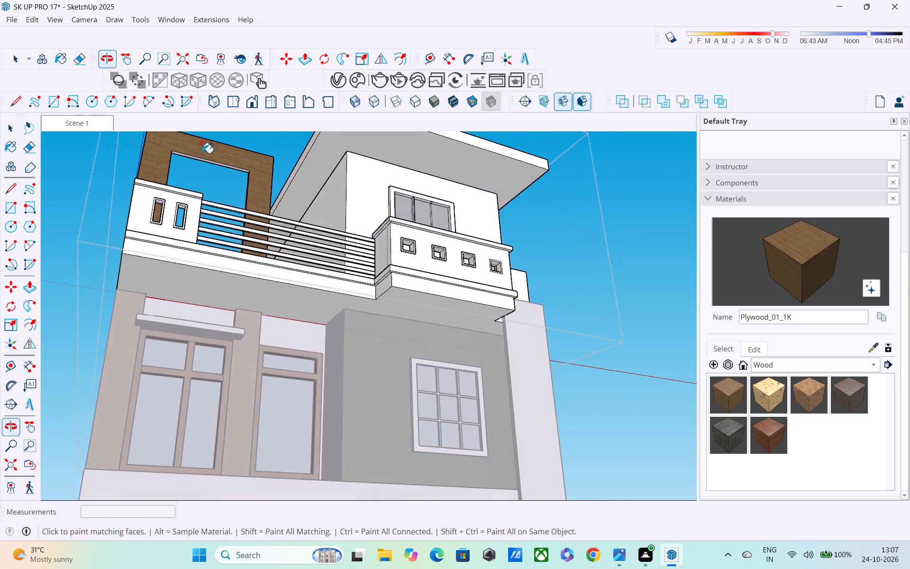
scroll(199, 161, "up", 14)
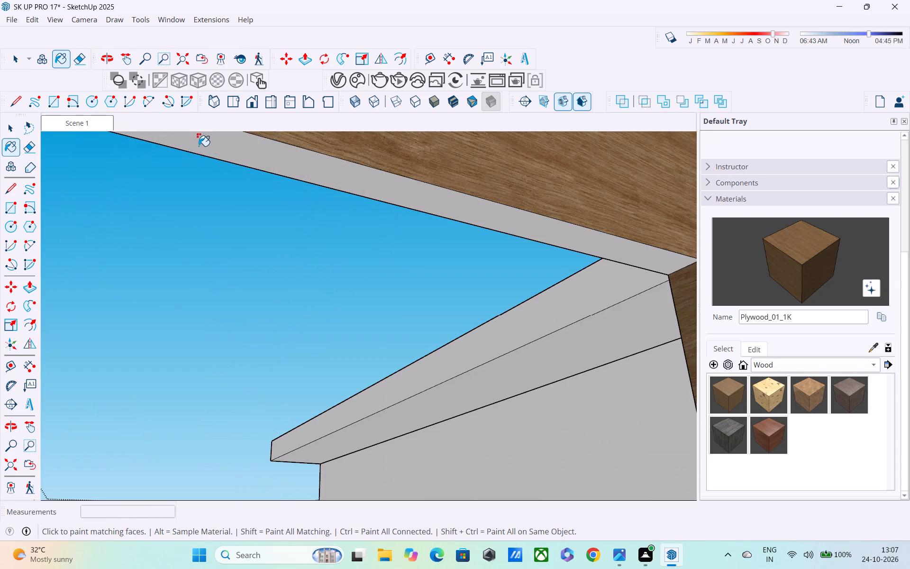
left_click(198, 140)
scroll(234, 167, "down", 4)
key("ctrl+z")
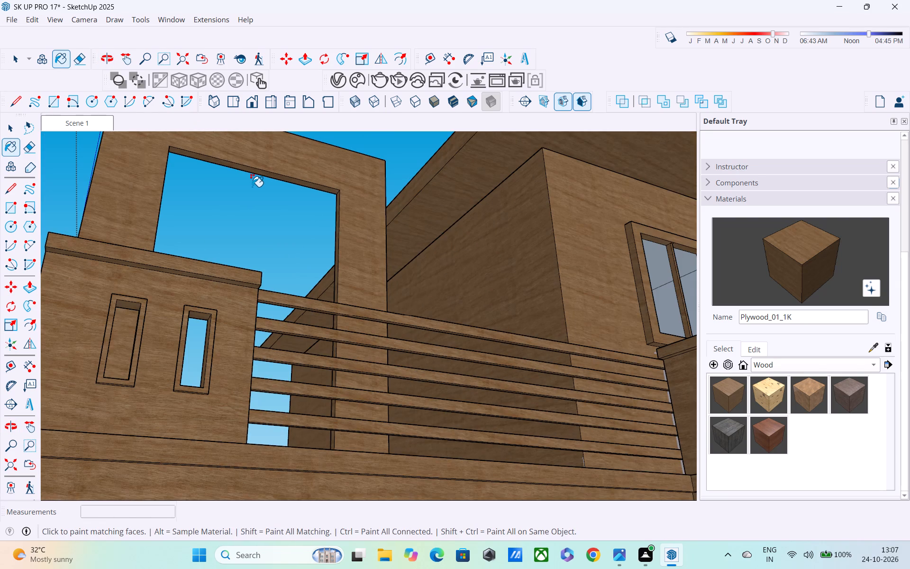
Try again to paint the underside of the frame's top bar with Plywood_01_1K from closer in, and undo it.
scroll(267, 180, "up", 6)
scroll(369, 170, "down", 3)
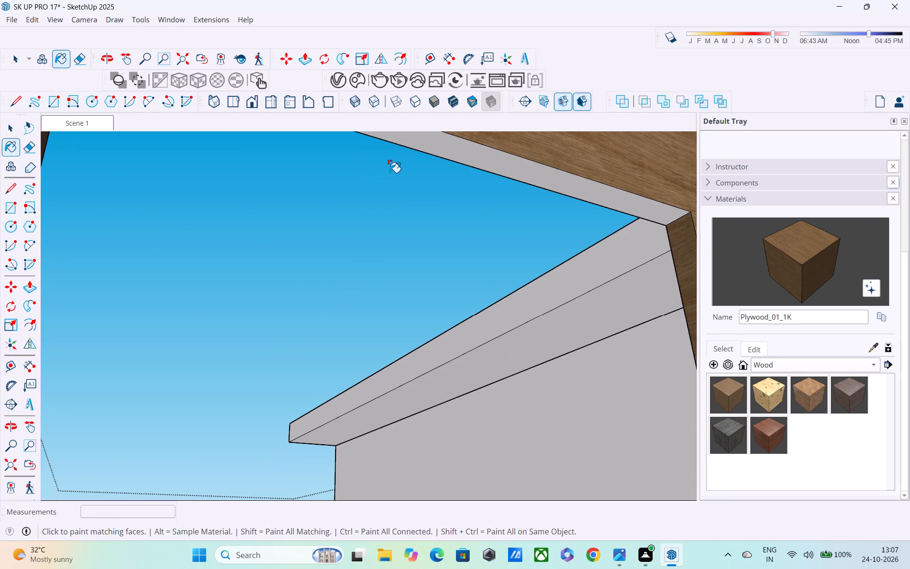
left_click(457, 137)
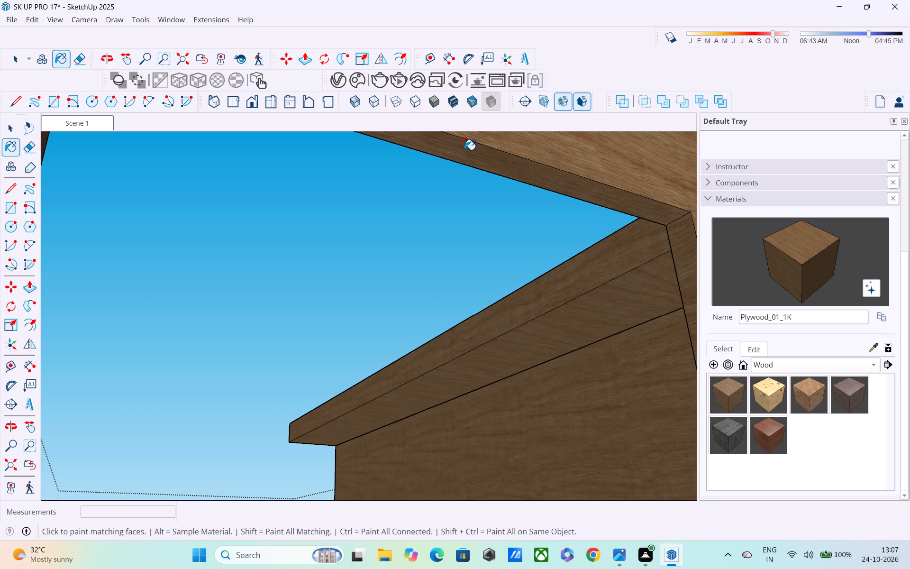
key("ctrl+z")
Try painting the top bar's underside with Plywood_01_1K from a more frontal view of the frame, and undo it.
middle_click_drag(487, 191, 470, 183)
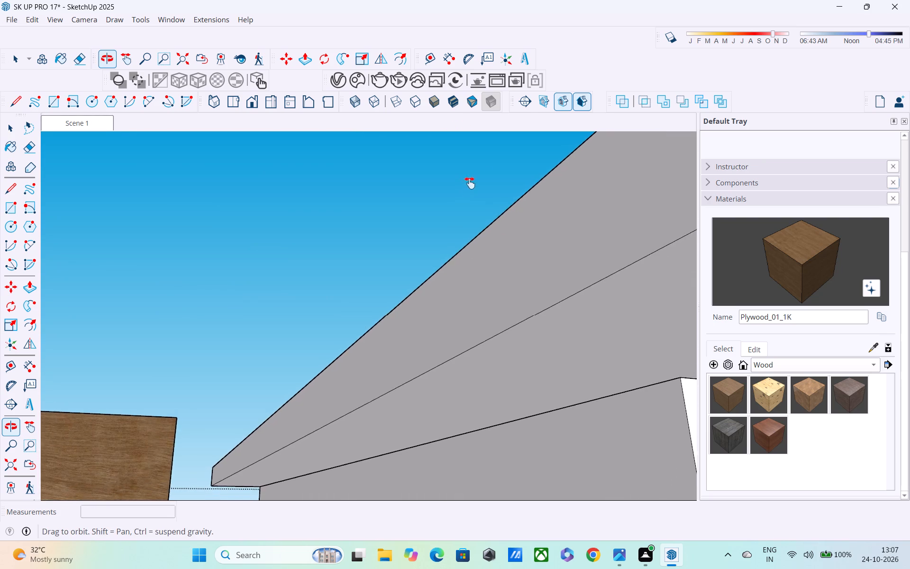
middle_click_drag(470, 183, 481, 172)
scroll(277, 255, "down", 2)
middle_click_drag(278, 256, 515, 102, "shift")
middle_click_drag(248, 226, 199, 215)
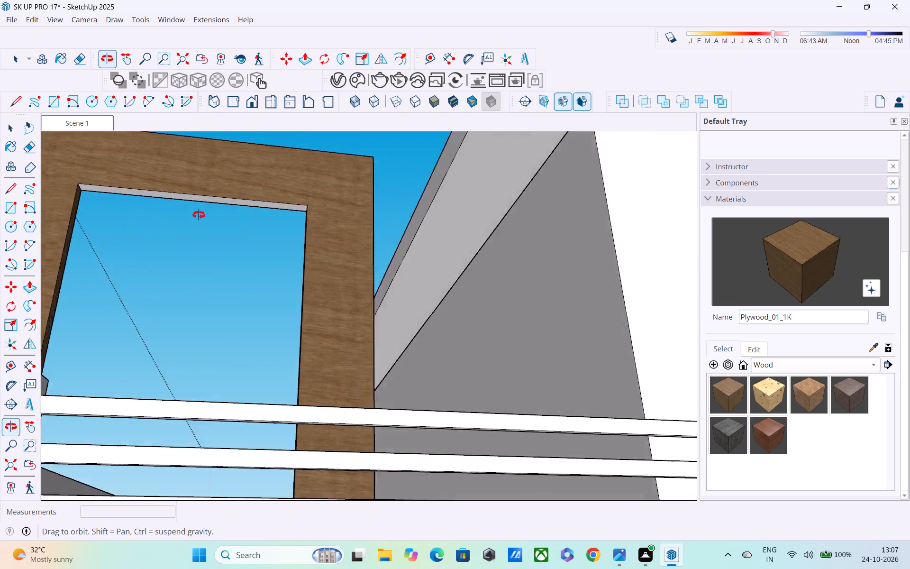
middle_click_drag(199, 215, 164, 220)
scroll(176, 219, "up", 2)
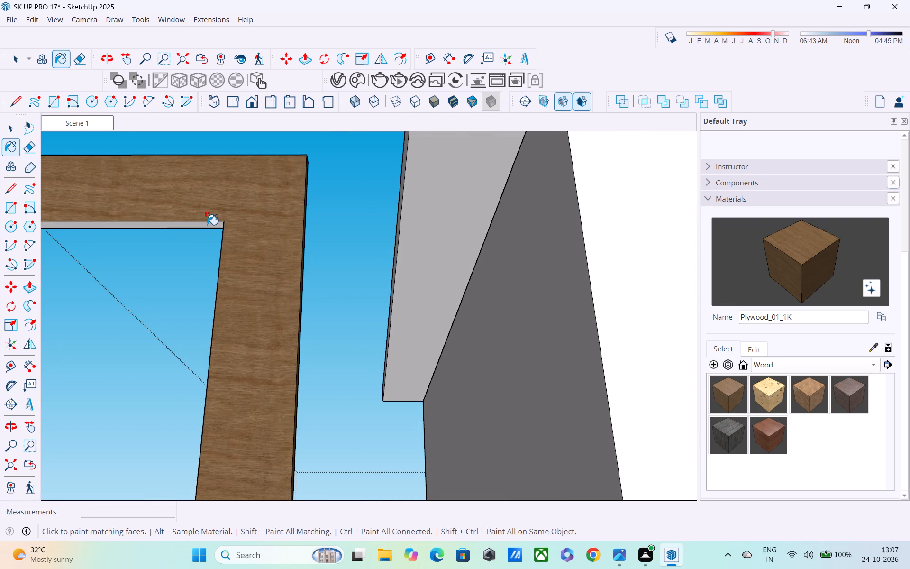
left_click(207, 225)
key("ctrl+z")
Select the underside face of the frame's top bar and paint it with Plywood_01_1K.
scroll(279, 240, "down", 2)
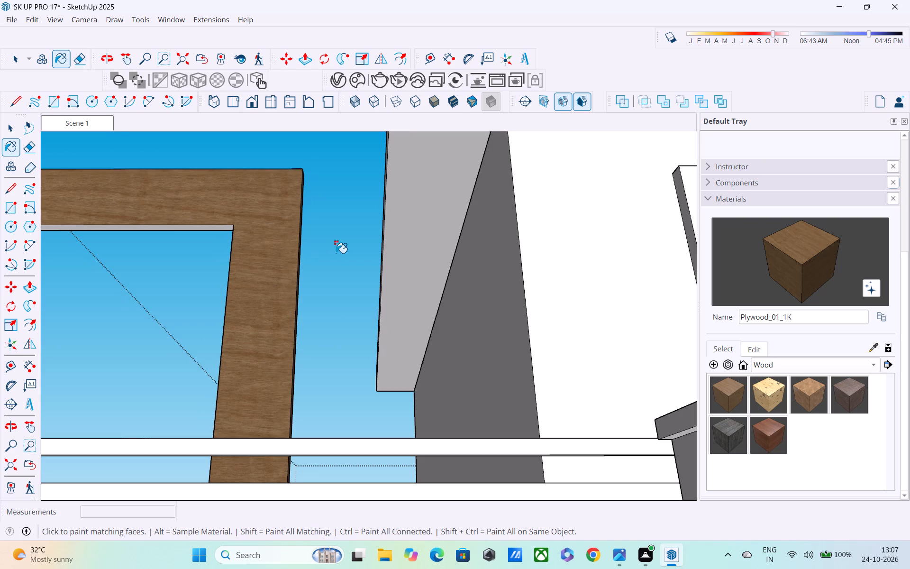
key("space")
double_click(238, 220)
scroll(214, 238, "up", 3)
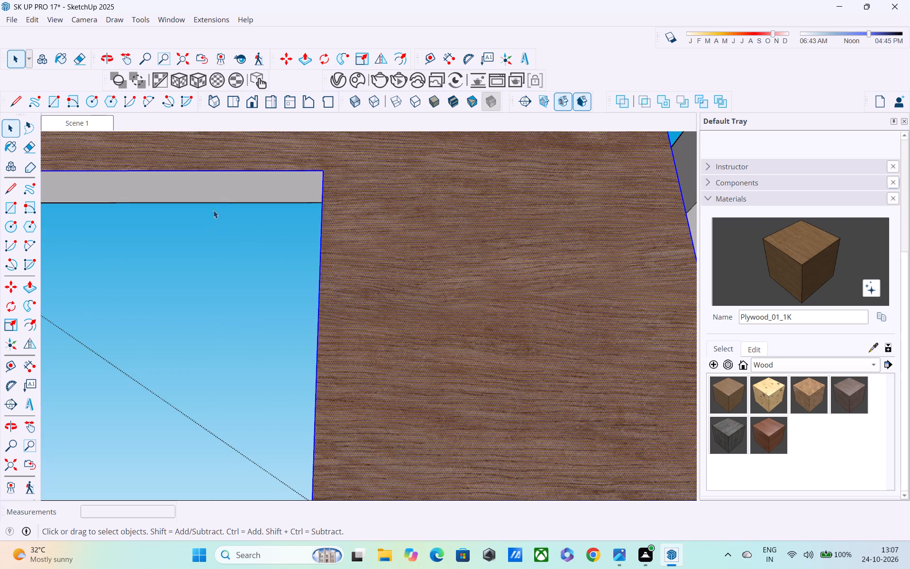
double_click(223, 188)
left_click(780, 240)
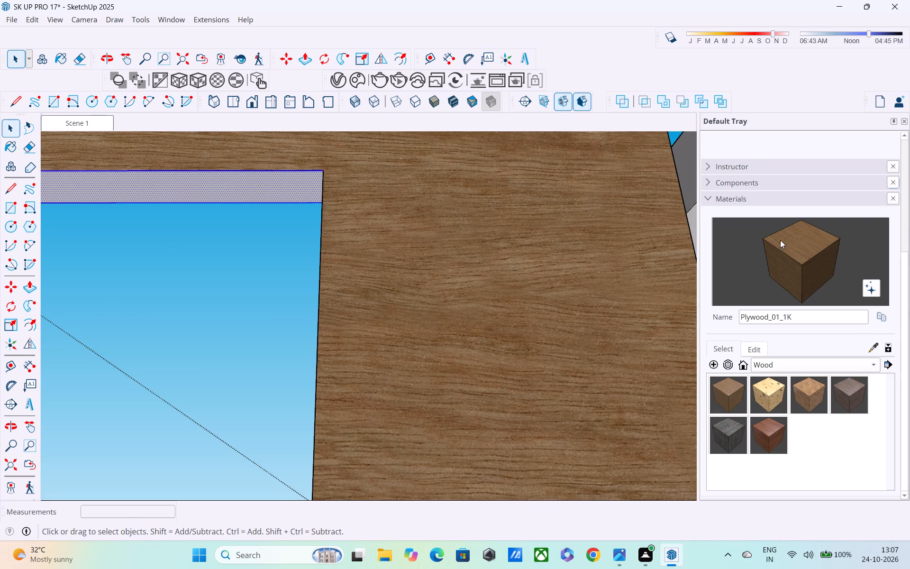
left_click(253, 189)
scroll(271, 208, "down", 5)
scroll(309, 247, "down", 5)
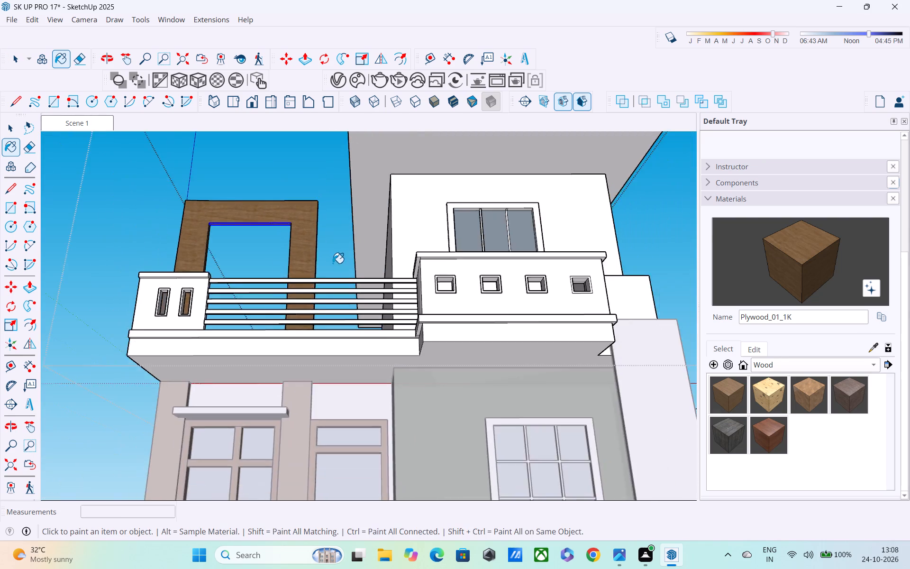
middle_click_drag(378, 338, 441, 465)
key("space")
left_click(650, 221)
Examine the painted frame, the balcony railing and the front facade from several angles.
middle_click_drag(557, 277, 457, 291)
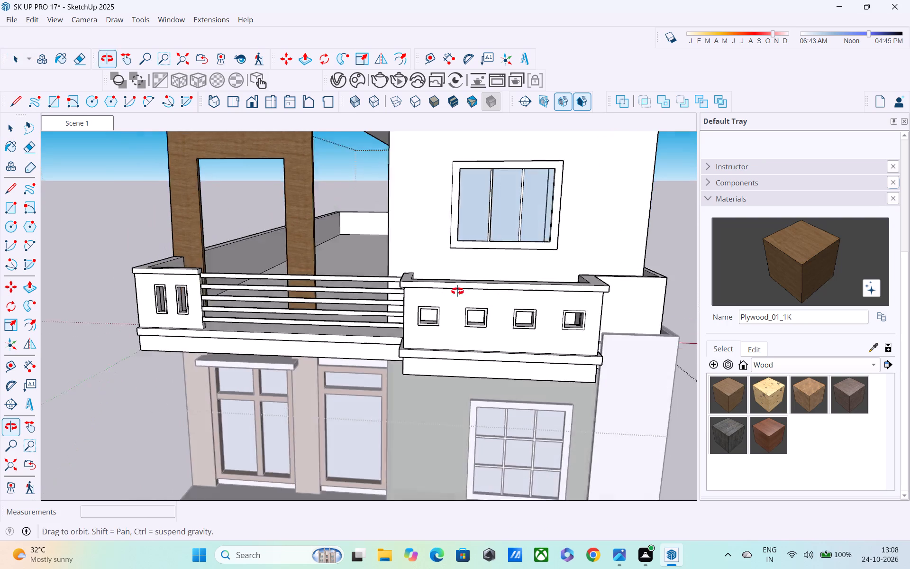
middle_click_drag(457, 291, 448, 291)
scroll(394, 284, "down", 4)
left_click(85, 221)
middle_click_drag(288, 243, 392, 206)
scroll(378, 210, "down", 4)
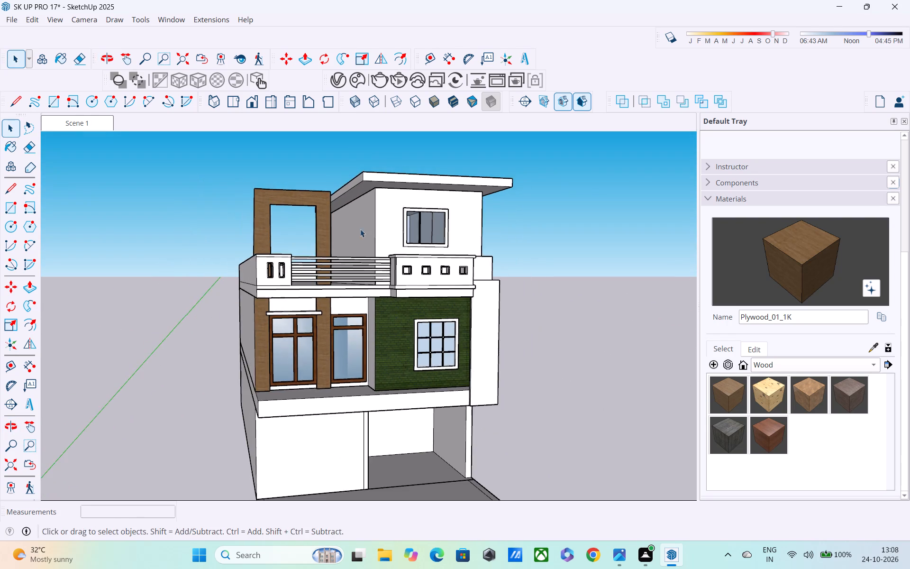
middle_click_drag(352, 239, 265, 277)
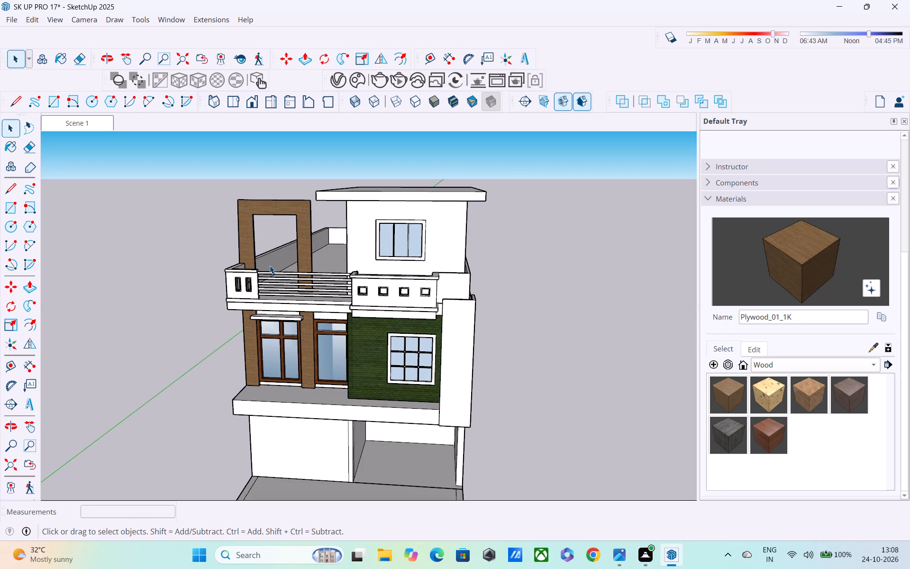
middle_click_drag(269, 266, 265, 246)
scroll(252, 260, "up", 11)
middle_click_drag(251, 265, 251, 219)
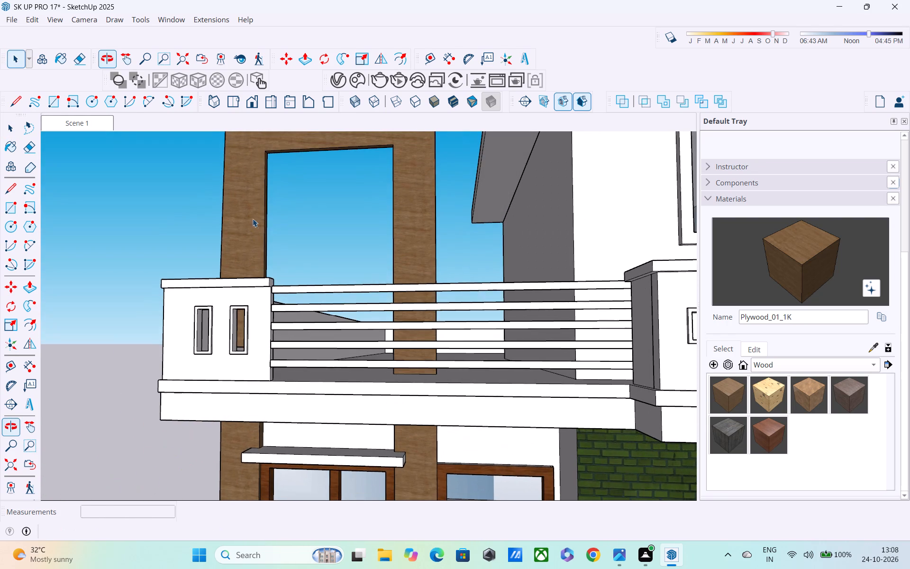
middle_click_drag(431, 274, 416, 243)
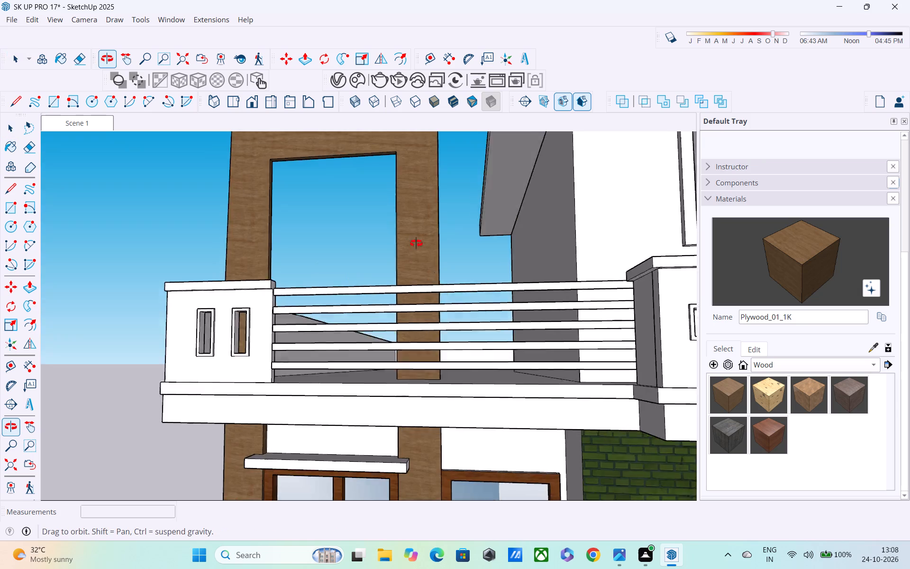
middle_click_drag(416, 243, 395, 205)
scroll(393, 213, "down", 4)
middle_click_drag(417, 232, 598, 258)
scroll(507, 283, "up", 6)
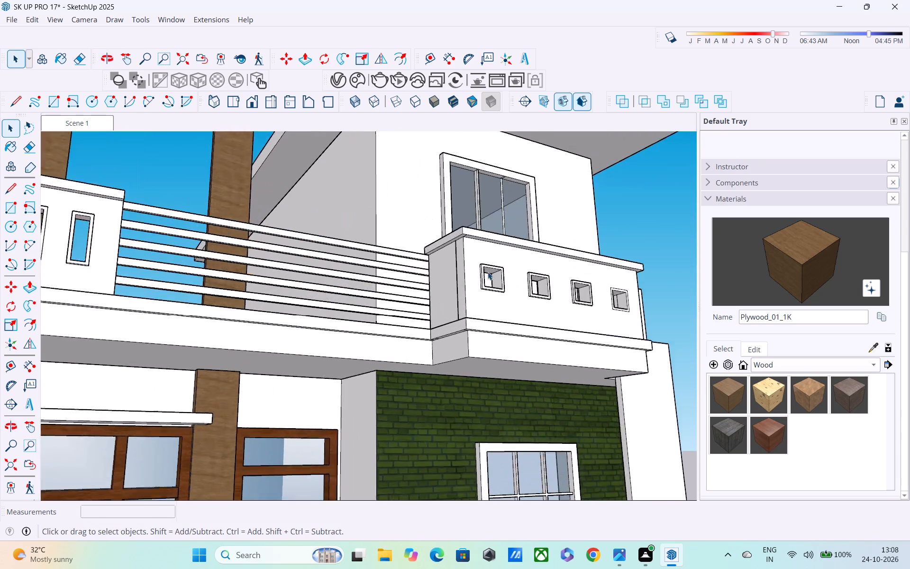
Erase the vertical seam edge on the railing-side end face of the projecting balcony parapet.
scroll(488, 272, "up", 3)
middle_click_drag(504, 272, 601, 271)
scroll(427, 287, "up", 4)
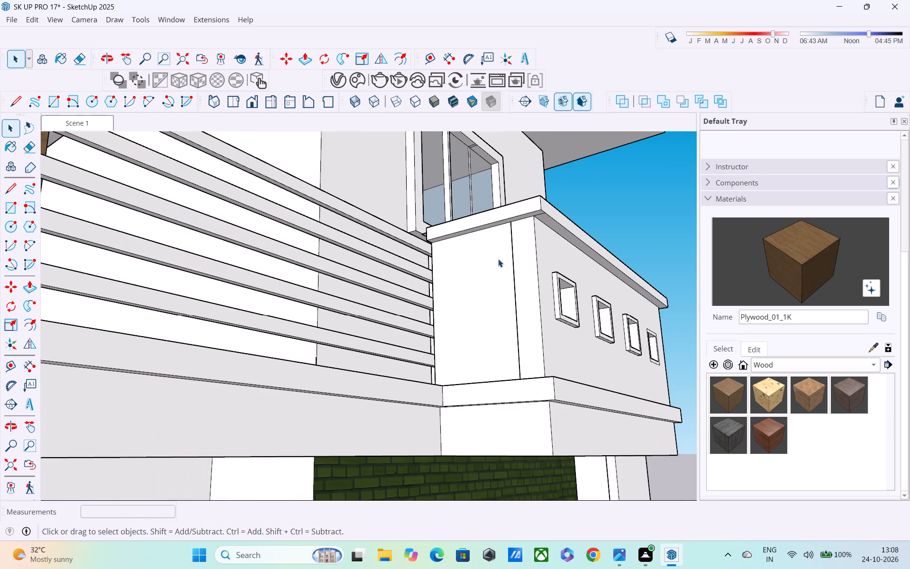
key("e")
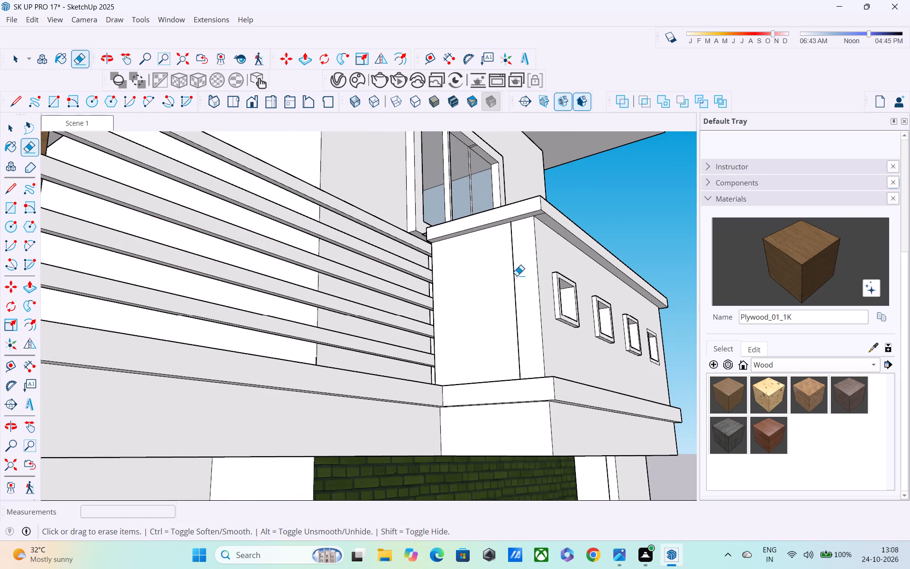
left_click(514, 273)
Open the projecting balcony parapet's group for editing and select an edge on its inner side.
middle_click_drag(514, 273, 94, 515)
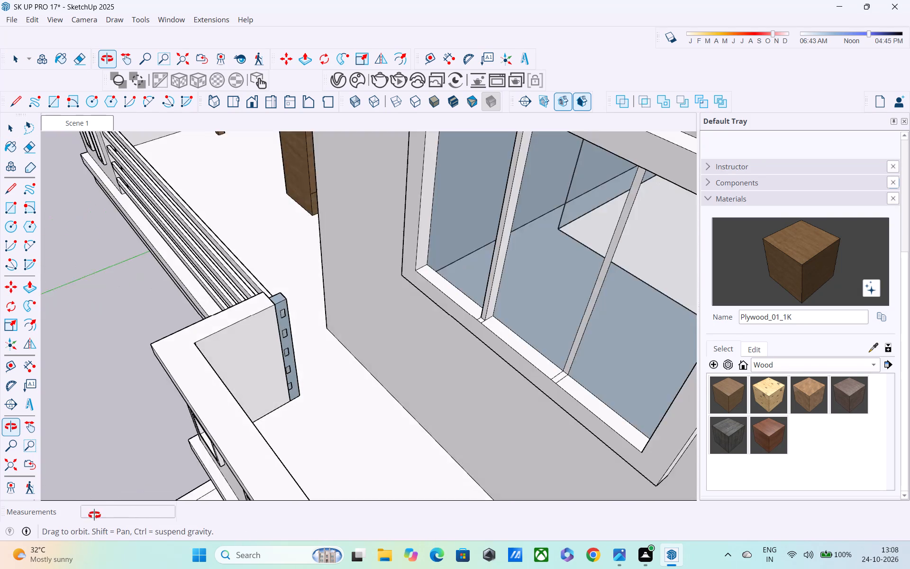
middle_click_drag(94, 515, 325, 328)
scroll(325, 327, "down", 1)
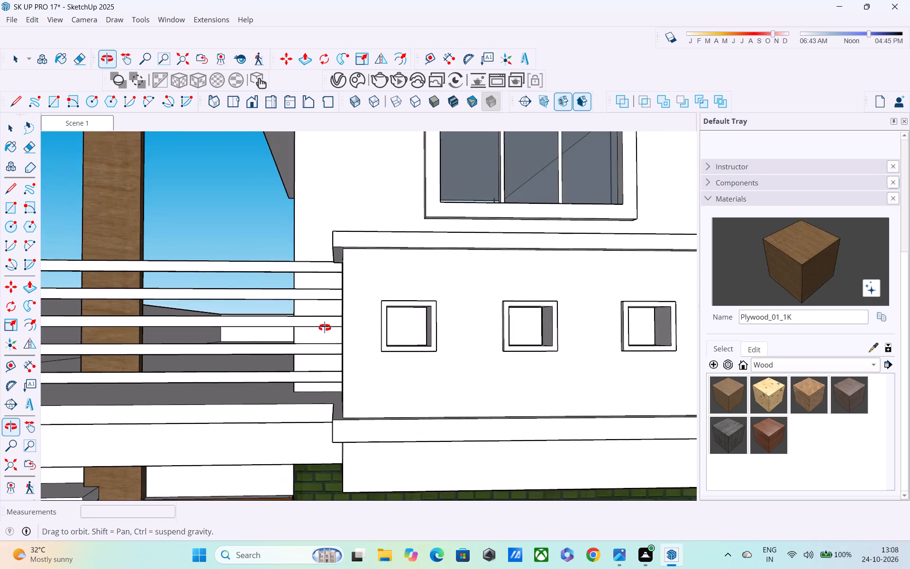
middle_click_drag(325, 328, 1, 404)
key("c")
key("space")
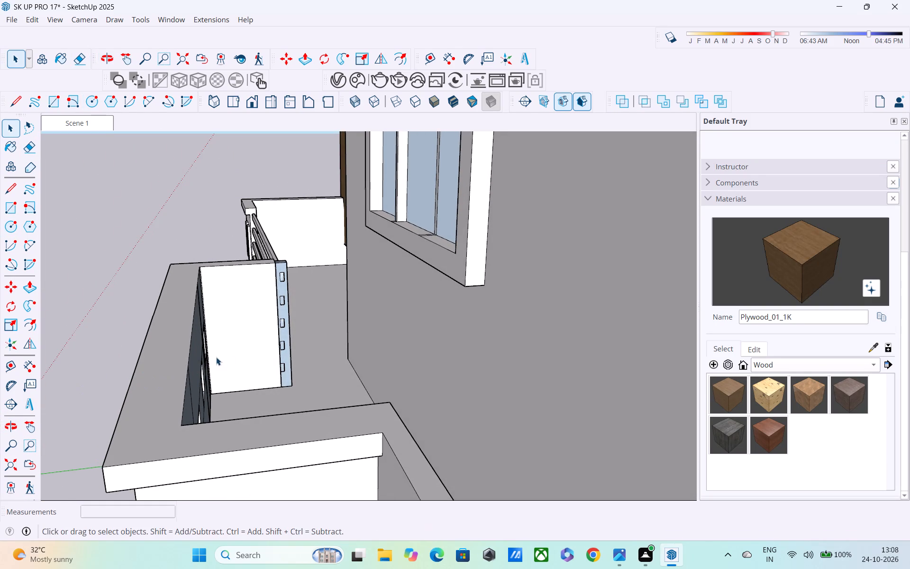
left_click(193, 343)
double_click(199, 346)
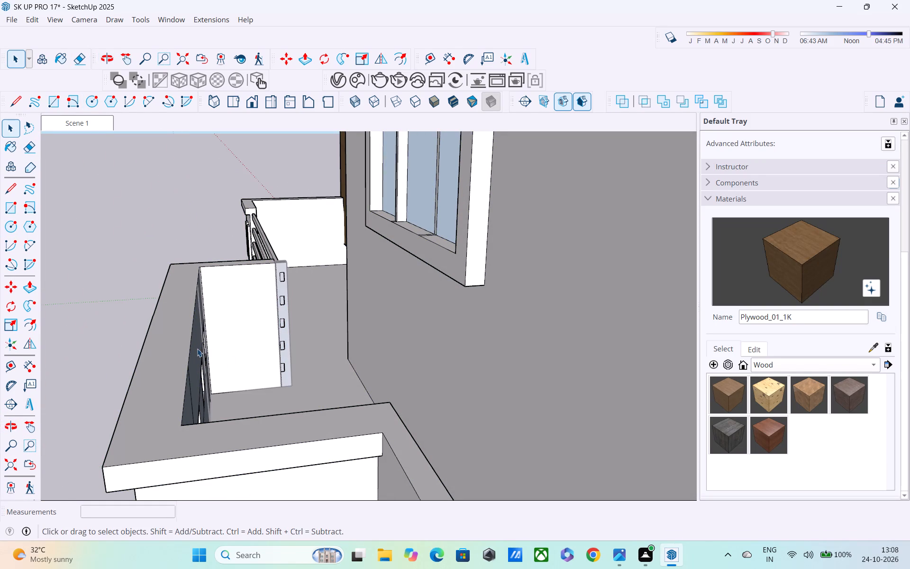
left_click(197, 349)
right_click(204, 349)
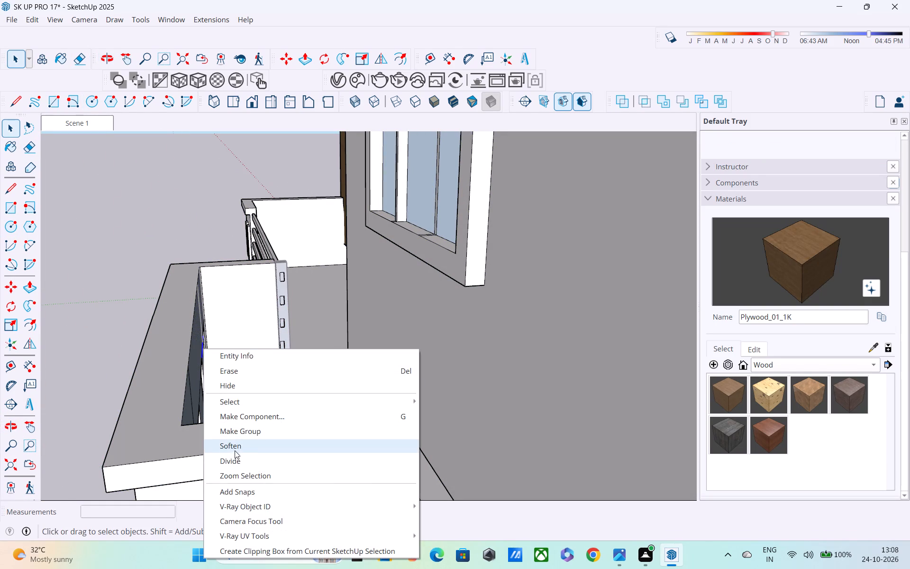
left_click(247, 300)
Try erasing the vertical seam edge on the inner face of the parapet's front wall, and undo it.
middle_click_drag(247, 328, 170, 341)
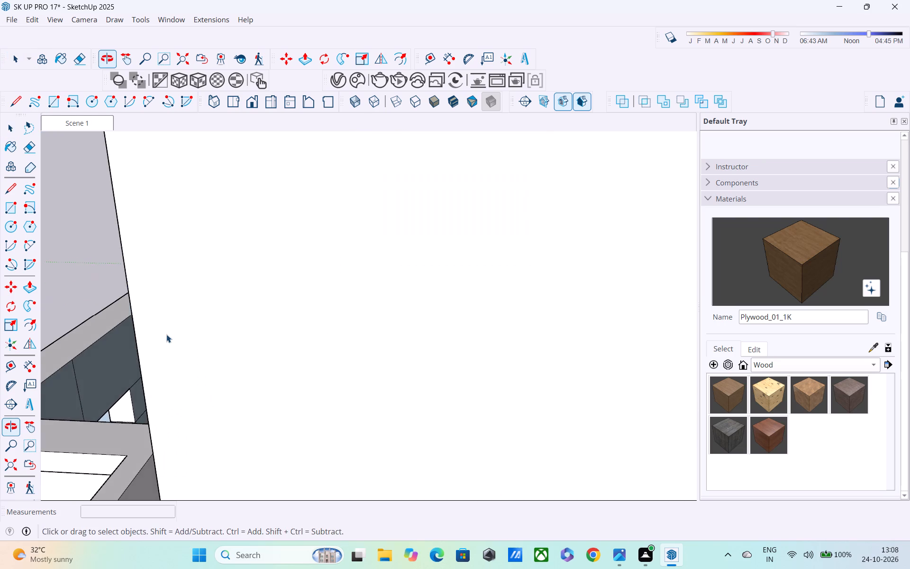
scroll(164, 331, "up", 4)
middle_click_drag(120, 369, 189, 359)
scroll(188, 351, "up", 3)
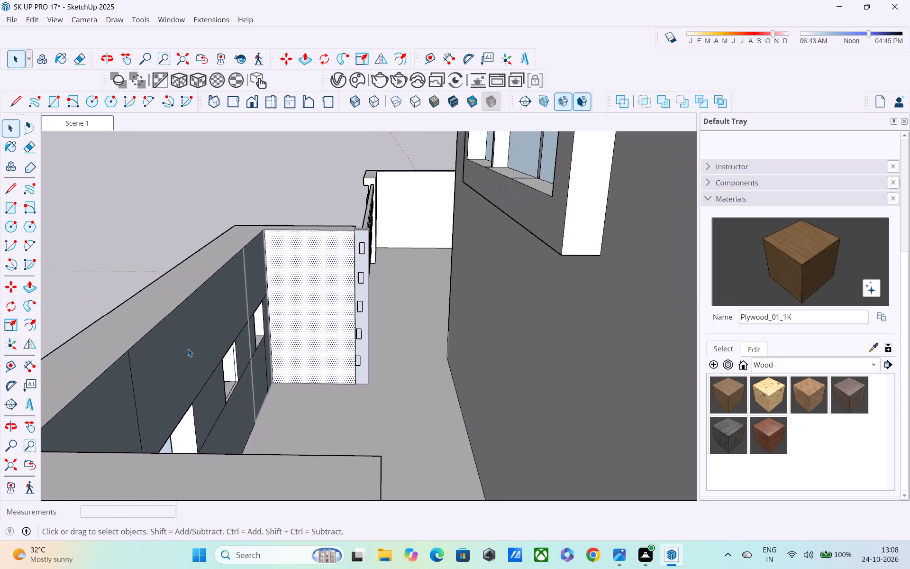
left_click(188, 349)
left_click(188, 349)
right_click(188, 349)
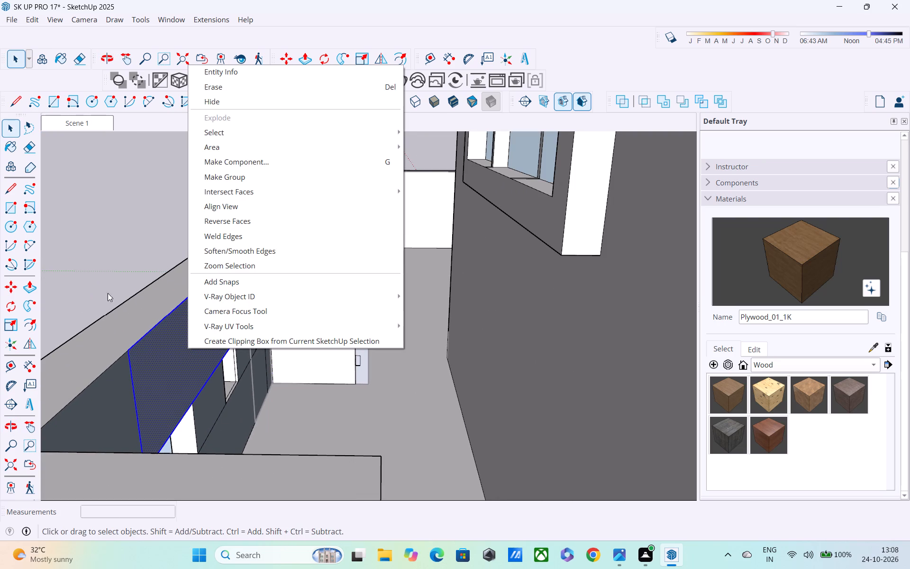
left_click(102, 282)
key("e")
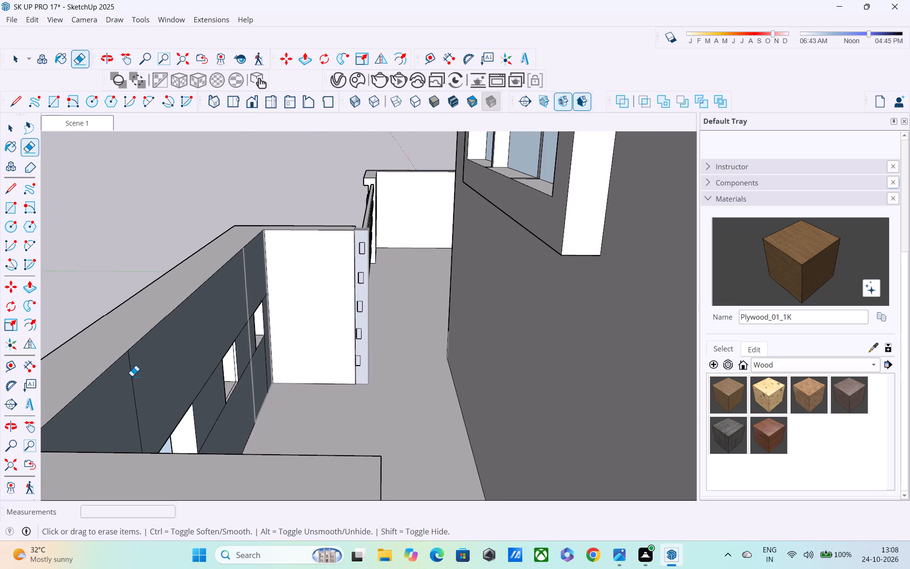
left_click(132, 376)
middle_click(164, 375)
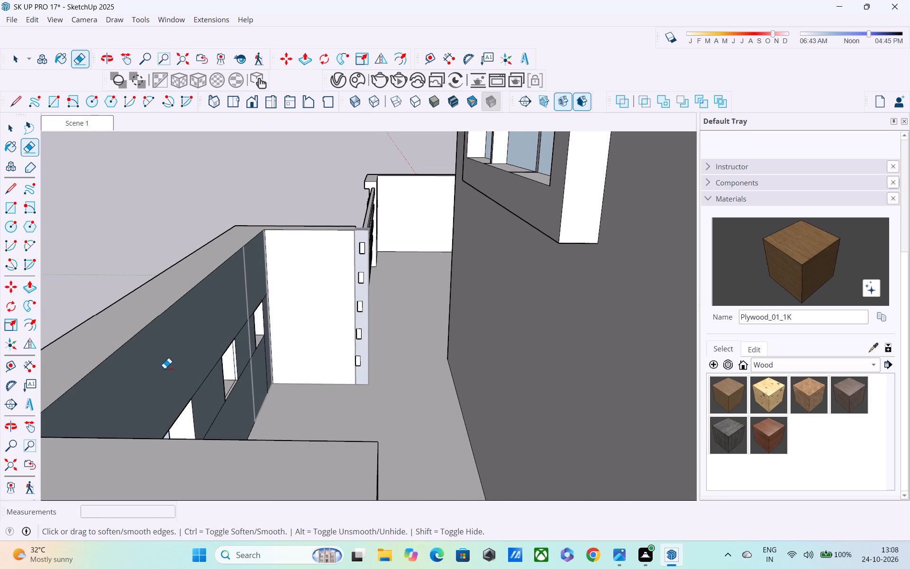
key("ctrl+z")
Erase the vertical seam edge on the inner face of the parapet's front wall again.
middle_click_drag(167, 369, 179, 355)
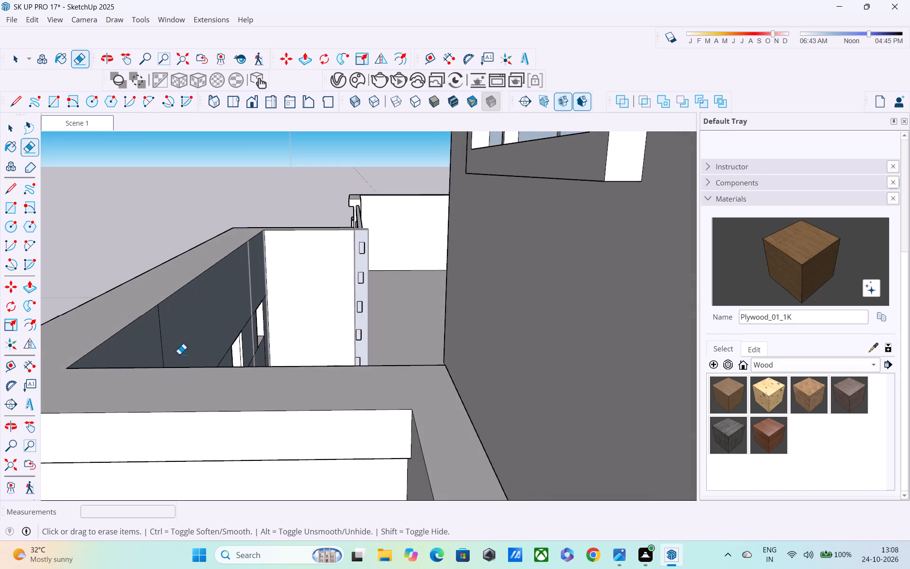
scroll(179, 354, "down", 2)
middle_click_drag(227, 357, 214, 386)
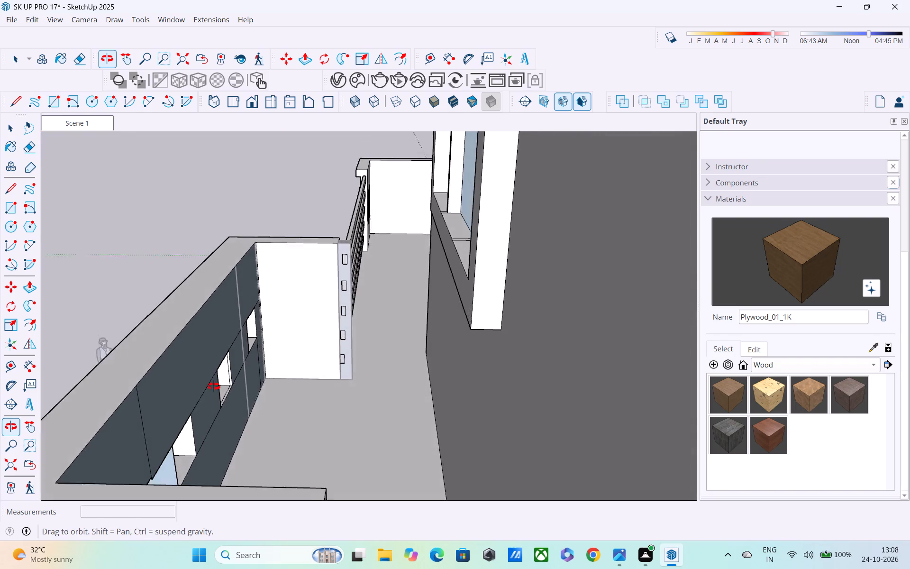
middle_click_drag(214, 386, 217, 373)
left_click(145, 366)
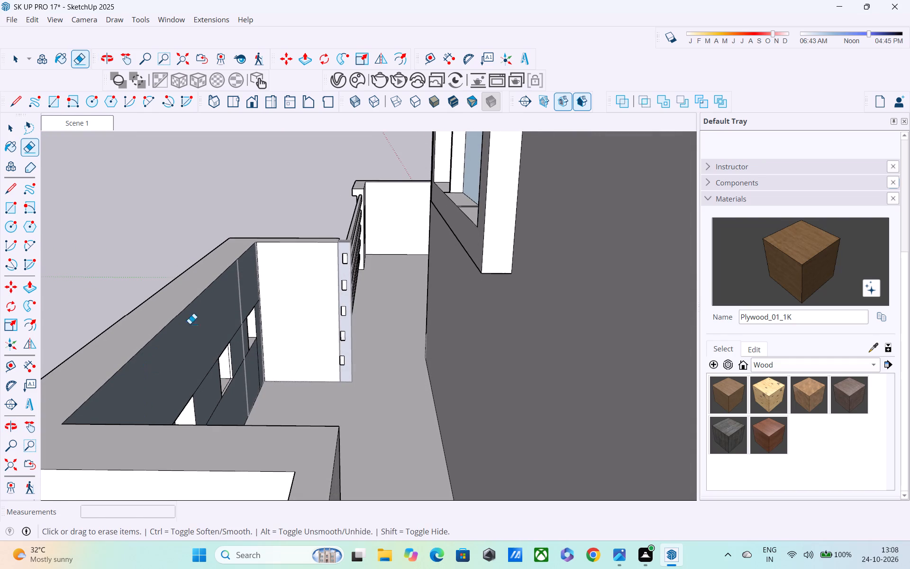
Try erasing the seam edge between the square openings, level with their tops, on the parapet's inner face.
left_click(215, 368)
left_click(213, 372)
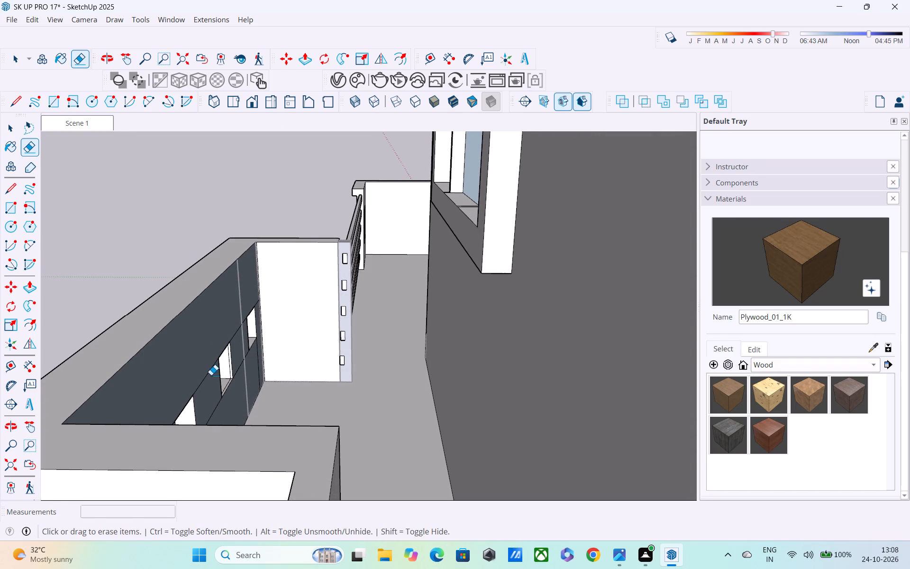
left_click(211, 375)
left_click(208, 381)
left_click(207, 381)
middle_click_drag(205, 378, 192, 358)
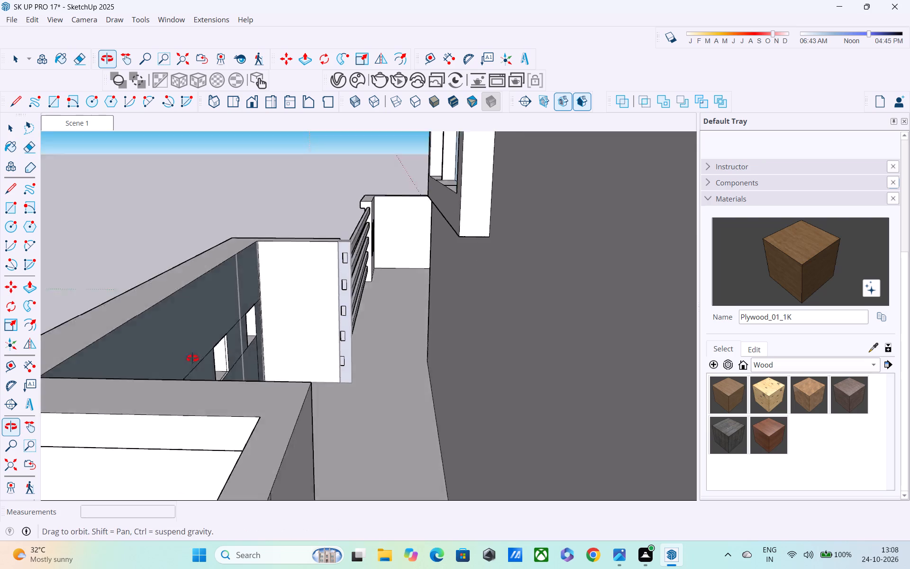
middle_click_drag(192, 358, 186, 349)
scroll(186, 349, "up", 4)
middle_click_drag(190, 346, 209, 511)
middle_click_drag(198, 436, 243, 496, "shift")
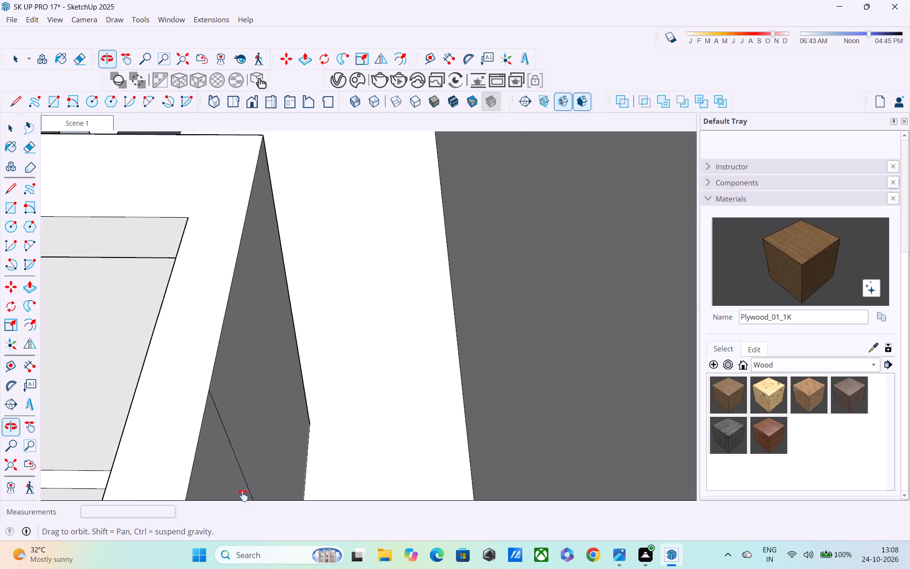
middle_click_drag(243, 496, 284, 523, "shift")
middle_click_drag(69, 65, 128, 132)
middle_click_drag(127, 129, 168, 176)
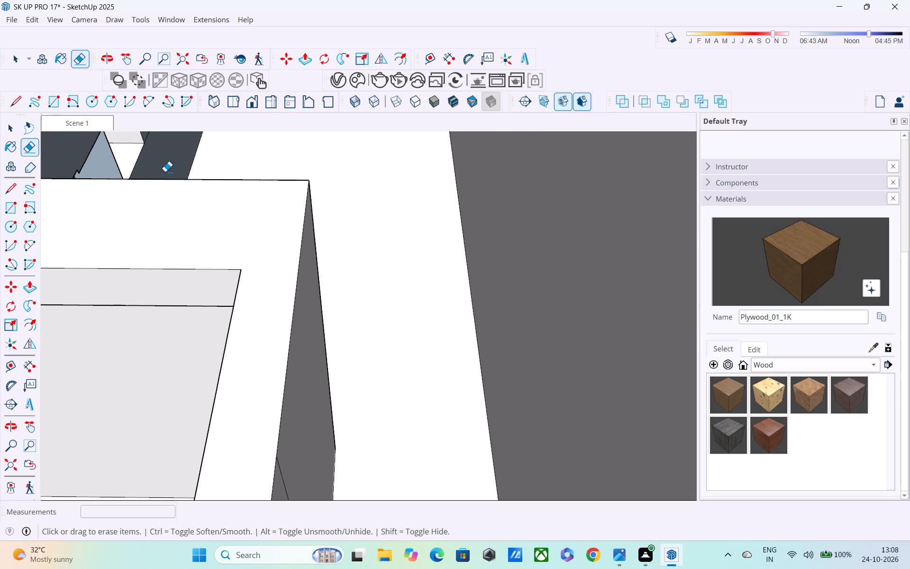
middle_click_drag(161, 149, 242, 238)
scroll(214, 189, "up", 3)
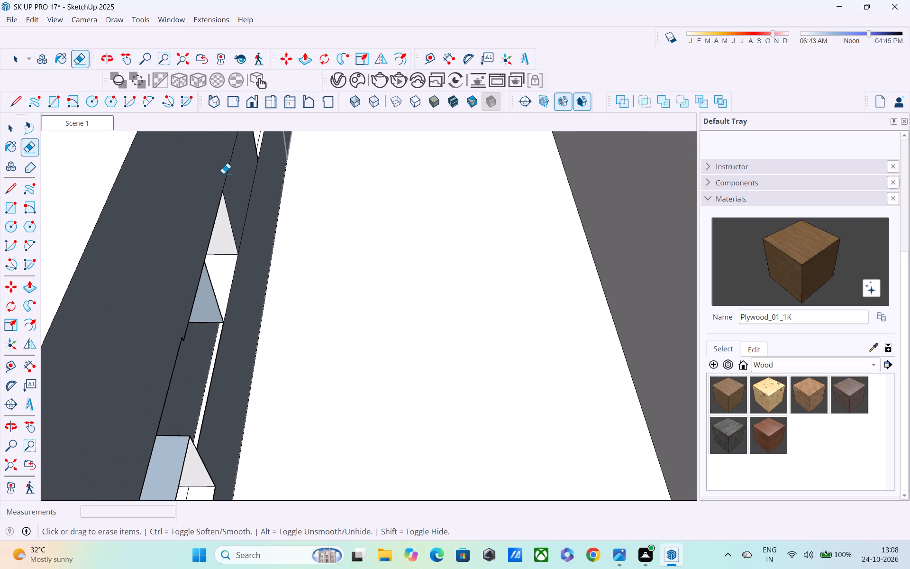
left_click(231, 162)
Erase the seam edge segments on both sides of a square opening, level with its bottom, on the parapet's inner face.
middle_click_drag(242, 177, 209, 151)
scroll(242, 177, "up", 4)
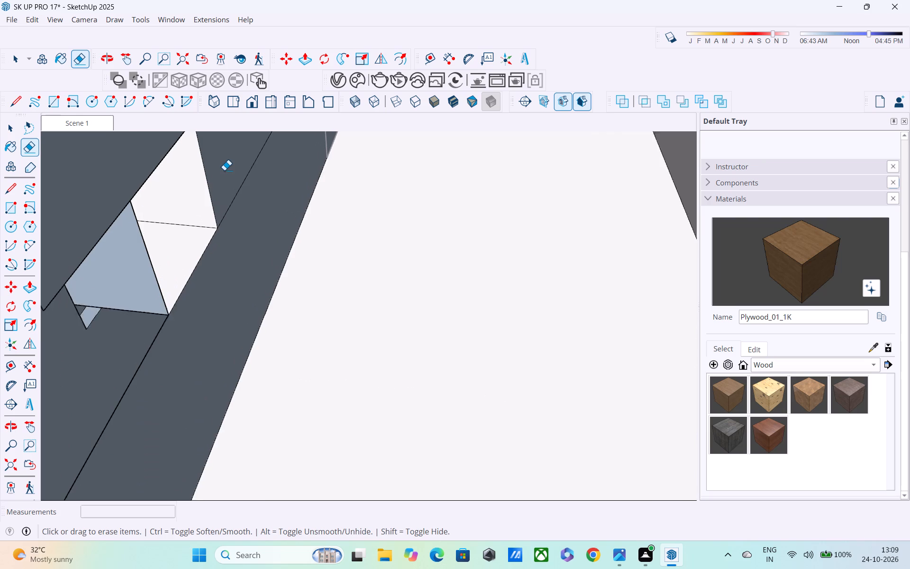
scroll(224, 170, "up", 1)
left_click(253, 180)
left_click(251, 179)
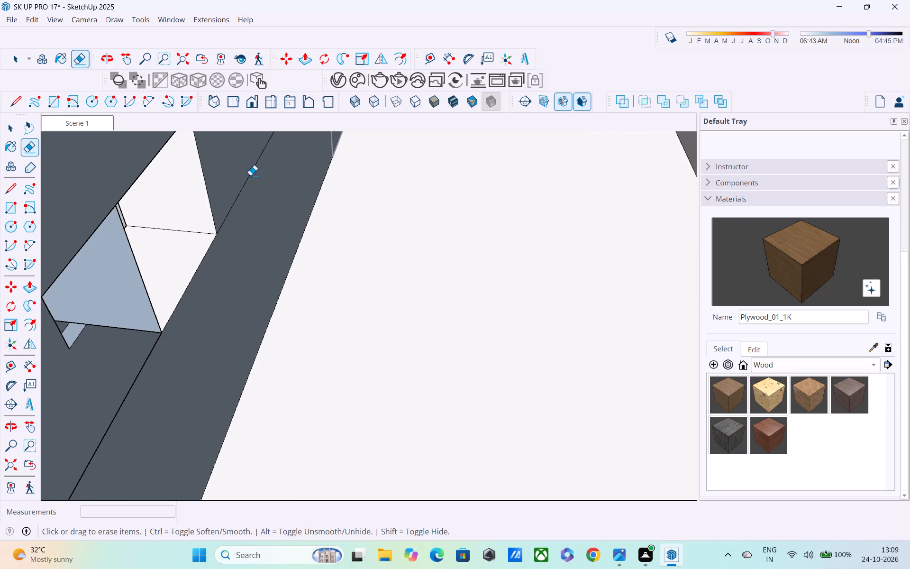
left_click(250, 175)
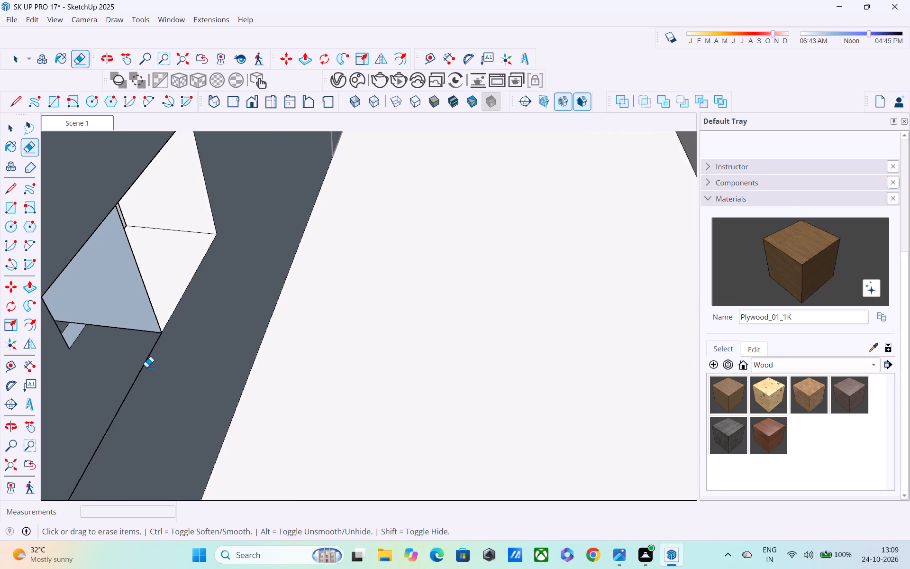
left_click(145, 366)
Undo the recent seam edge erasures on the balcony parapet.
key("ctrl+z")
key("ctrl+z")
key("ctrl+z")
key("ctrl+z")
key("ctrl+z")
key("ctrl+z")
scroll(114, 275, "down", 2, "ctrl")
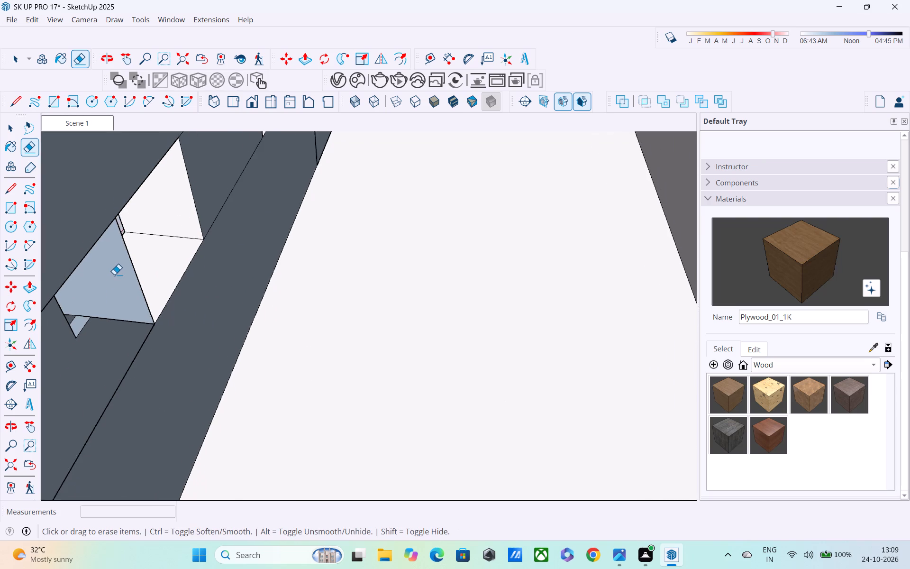
Undo one more seam edge erasure on the balcony parapet.
scroll(114, 275, "down", 2, "ctrl")
scroll(115, 260, "down", 4)
key("ctrl+z")
scroll(121, 252, "down", 5)
key("z")
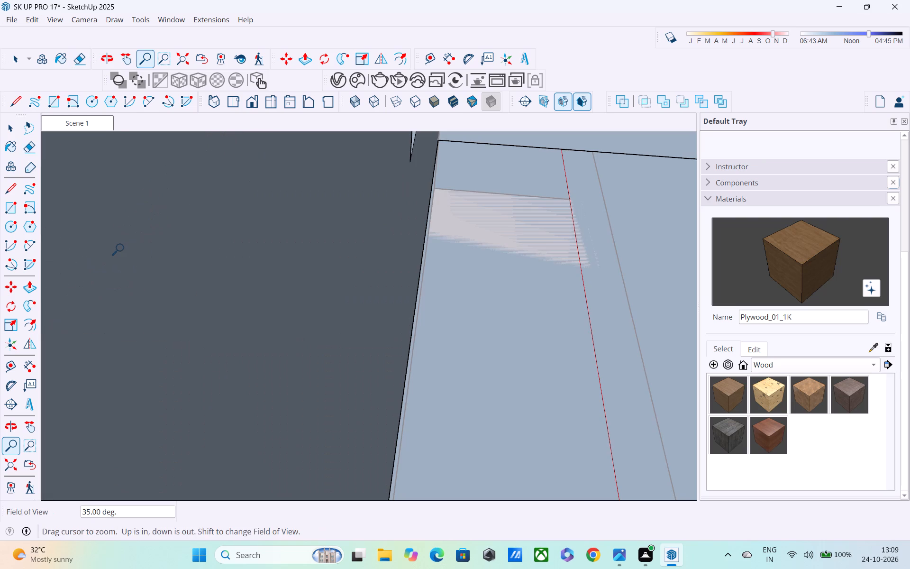
Close the upper-floor group that is open for editing.
left_click(16, 456)
middle_click_drag(25, 308, 93, 298)
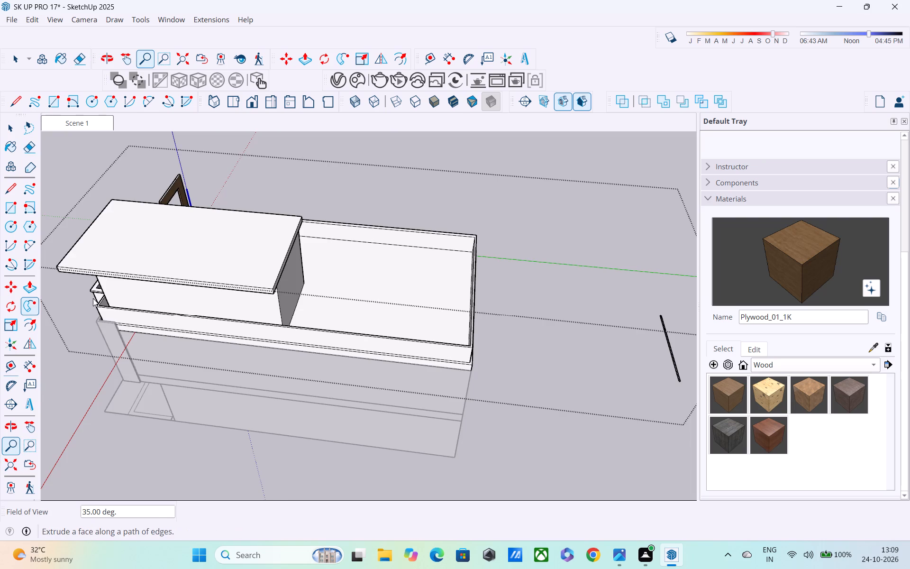
middle_click_drag(93, 298, 242, 252)
middle_click_drag(158, 257, 542, 26)
middle_click_drag(446, 122, 408, 231)
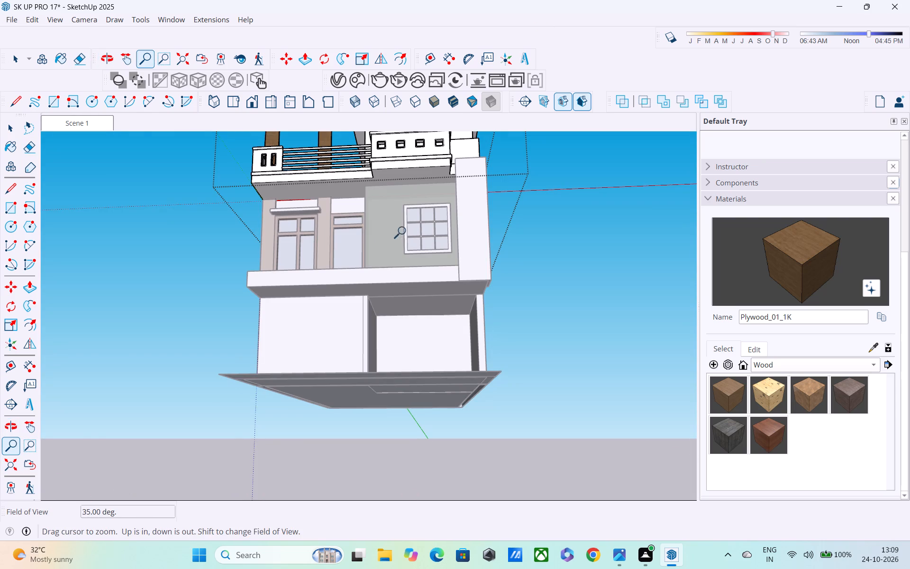
middle_click_drag(401, 165, 364, 277)
middle_click_drag(427, 155, 66, 271)
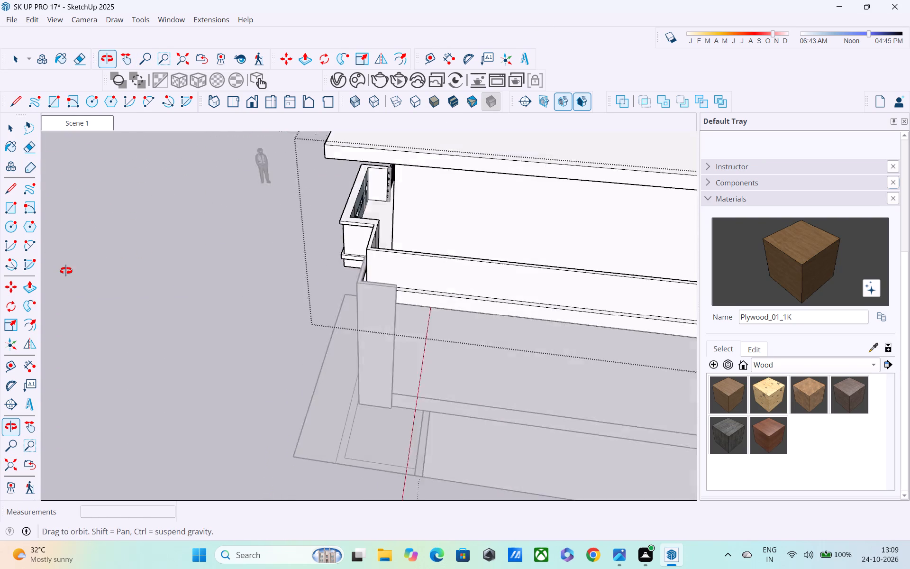
middle_click_drag(66, 271, 397, 183)
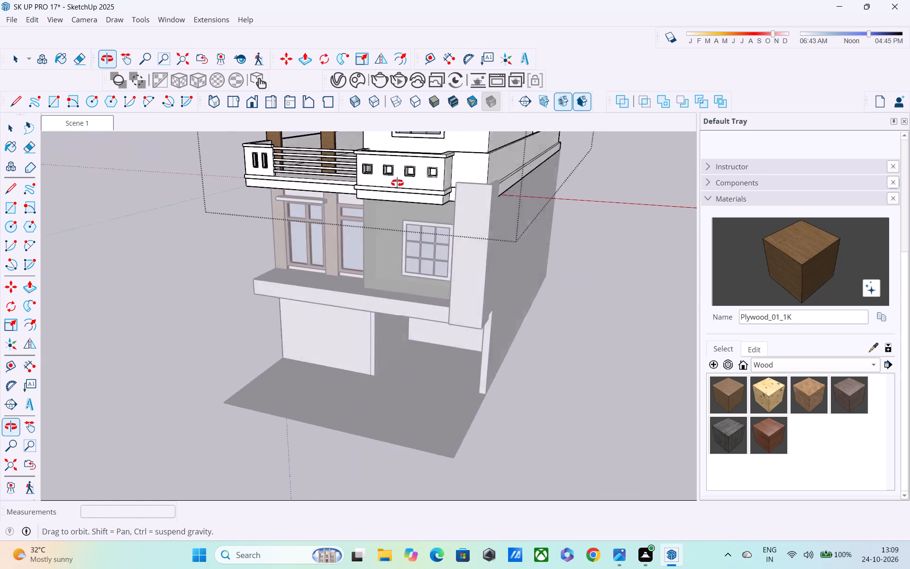
middle_click_drag(397, 183, 443, 175)
key("space")
left_click(593, 128)
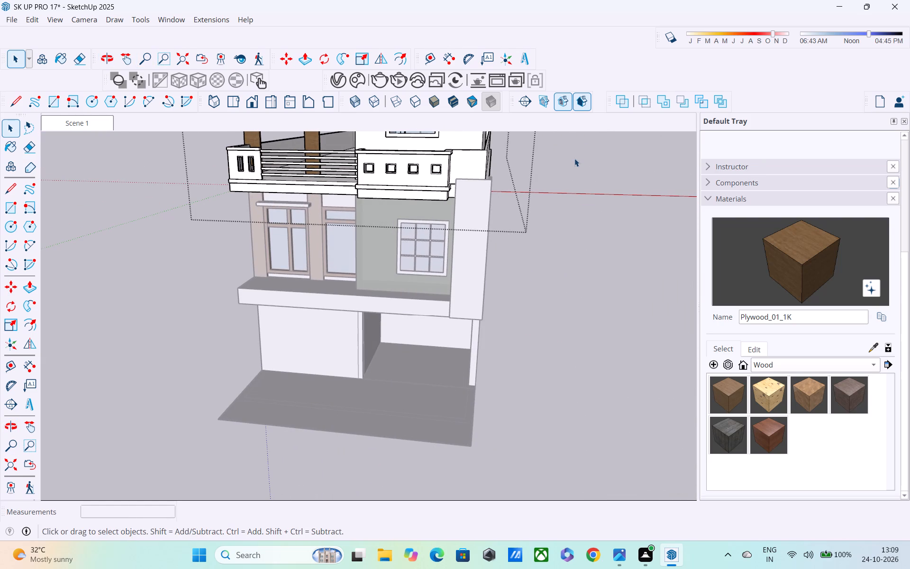
left_click(574, 158)
Erase the vertical seam edge on the side face of the projecting balcony parapet, beside the railing.
middle_click_drag(436, 175, 450, 147)
scroll(372, 182, "up", 6)
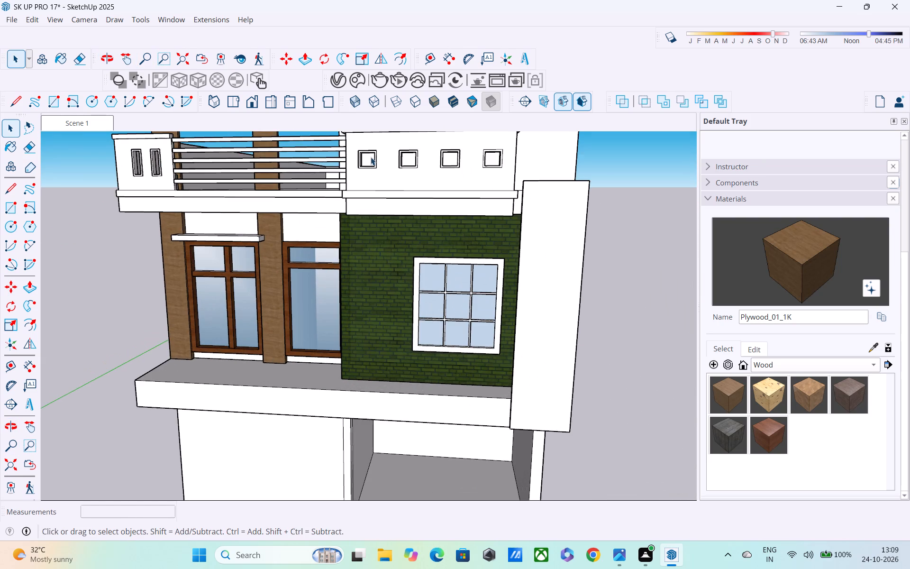
scroll(371, 155, "up", 1)
middle_click_drag(371, 154, 119, 241)
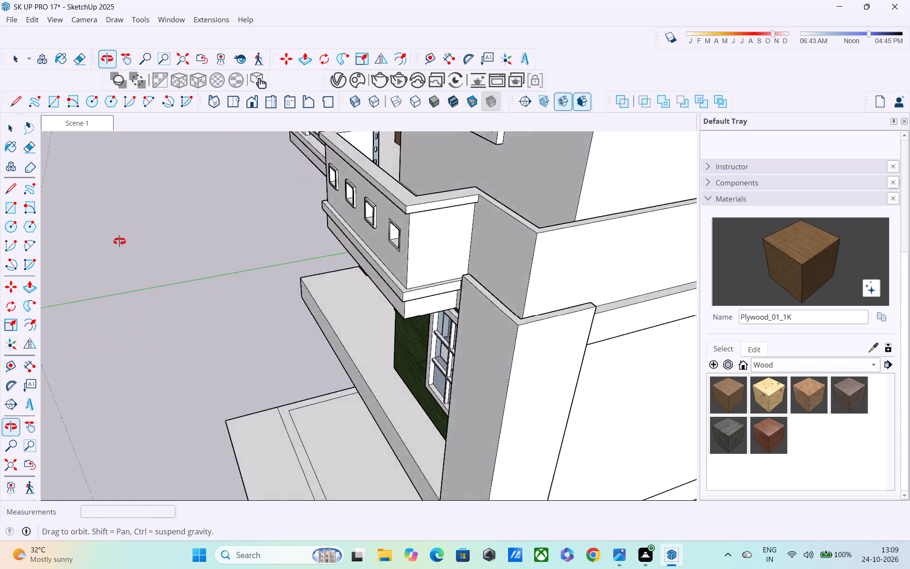
middle_click_drag(119, 241, 216, 186)
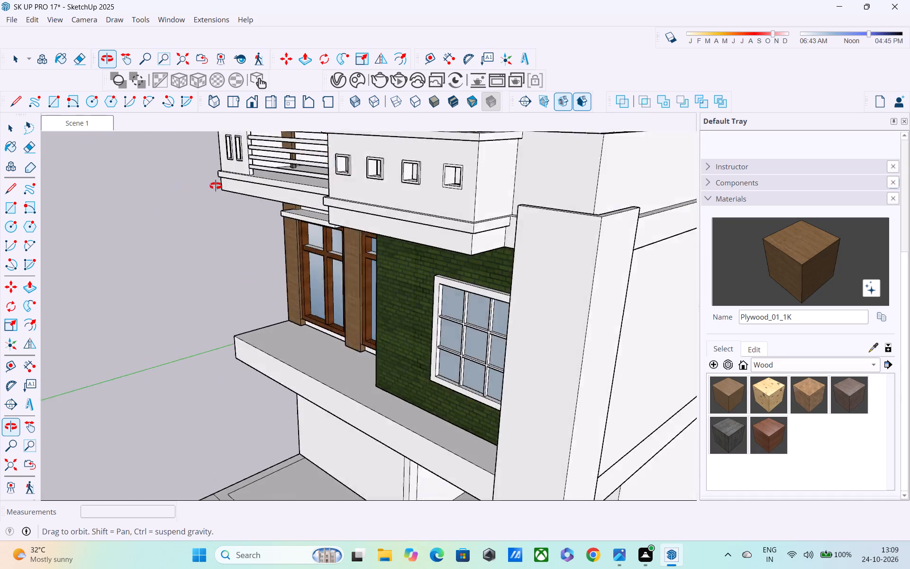
middle_click_drag(216, 186, 491, 165)
scroll(491, 165, "up", 1)
scroll(448, 169, "down", 4)
middle_click_drag(340, 161, 392, 165)
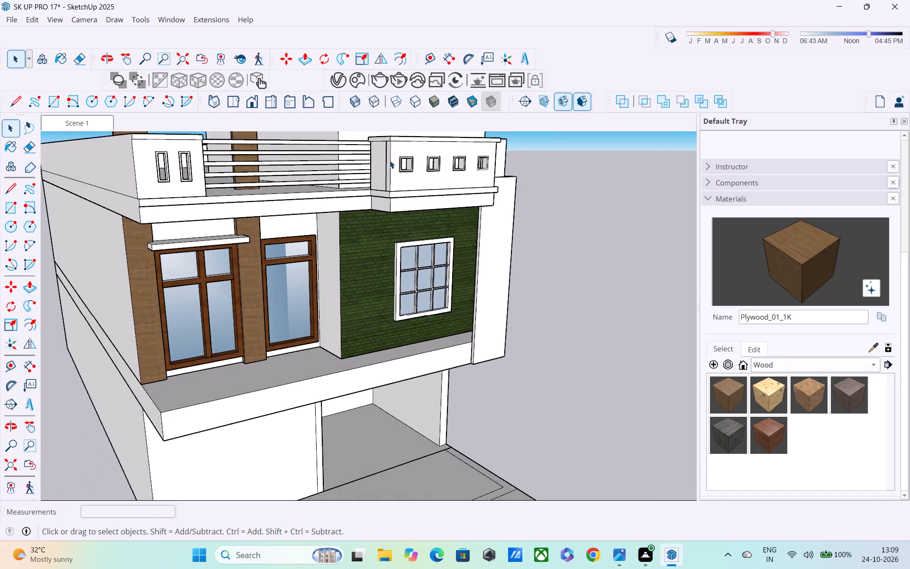
scroll(389, 160, "up", 4)
key("e")
scroll(375, 144, "up", 4)
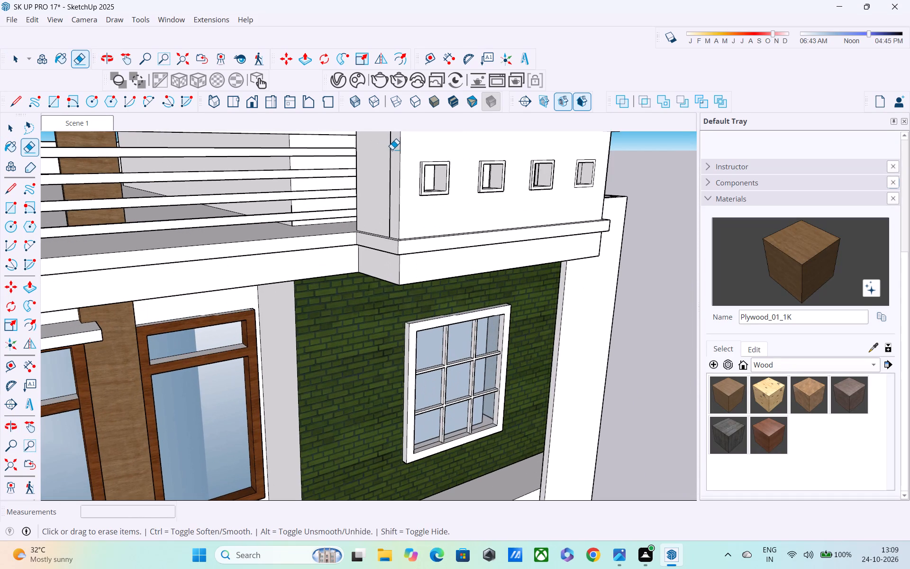
left_click(388, 146)
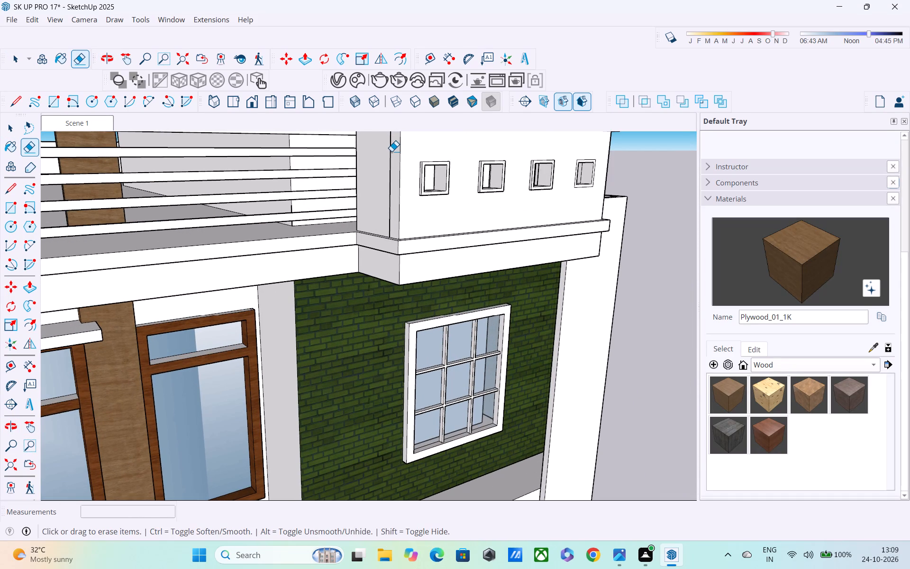
left_click(391, 149)
Examine the front facade from the roof and balcony down to the ground floor and the side column.
scroll(392, 145, "down", 3)
middle_click_drag(398, 127, 338, 183)
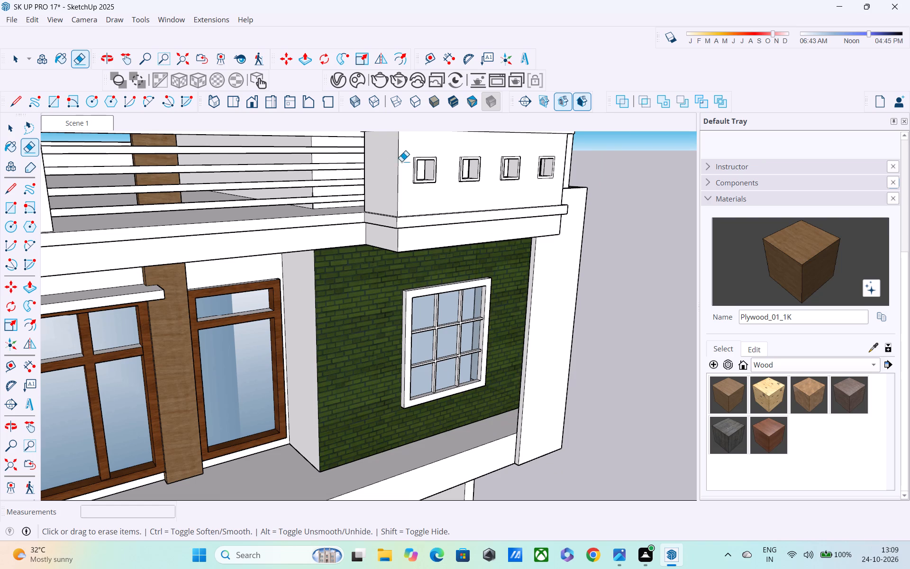
middle_click_drag(402, 164, 155, 209)
scroll(402, 165, "down", 1)
scroll(188, 205, "down", 6)
middle_click_drag(227, 199, 260, 181)
middle_click_drag(200, 199, 244, 149)
scroll(247, 145, "down", 5)
middle_click_drag(246, 147, 291, 166)
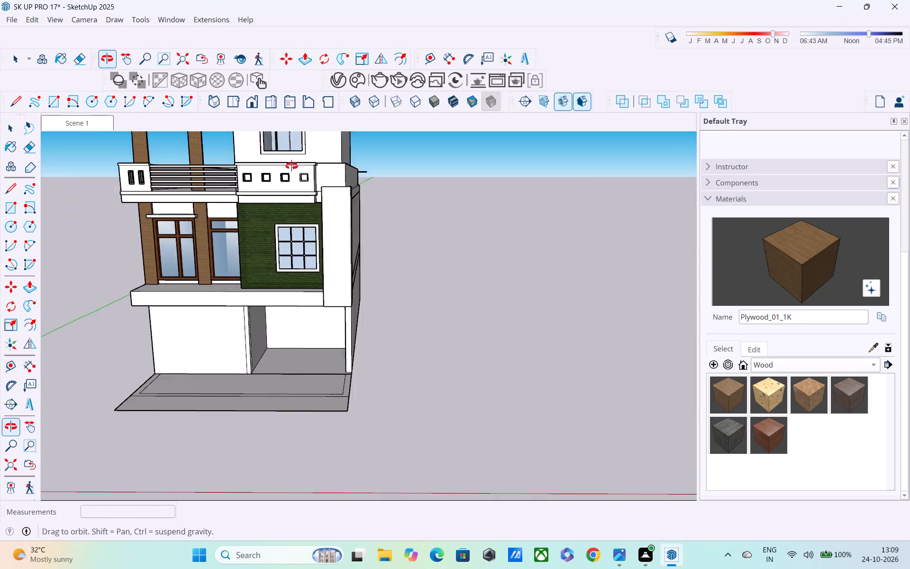
middle_click_drag(291, 166, 300, 166)
scroll(293, 178, "up", 8)
middle_click_drag(290, 177, 287, 139)
scroll(271, 152, "down", 3)
scroll(114, 248, "up", 1)
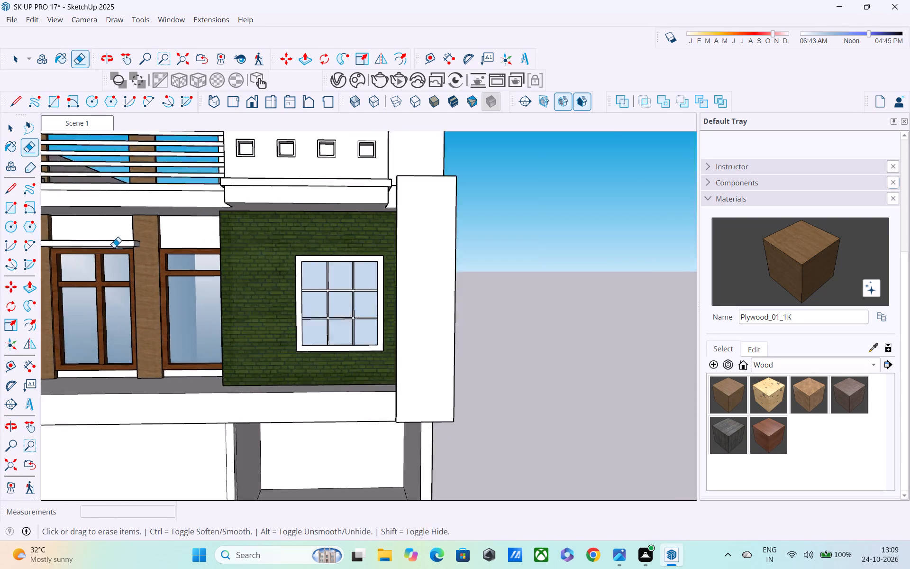
scroll(114, 248, "up", 5)
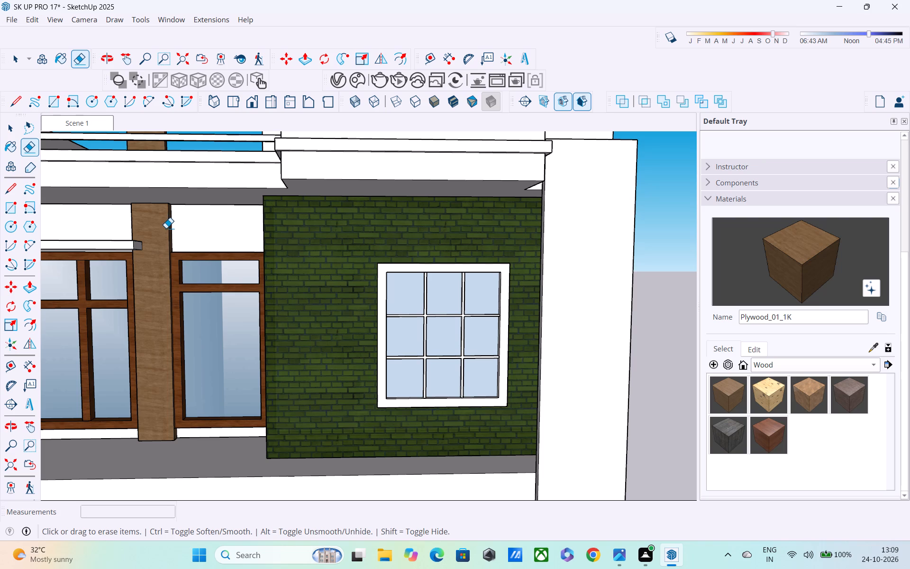
scroll(166, 228, "up", 1)
scroll(206, 246, "down", 3)
middle_click_drag(230, 249, 210, 440, "shift")
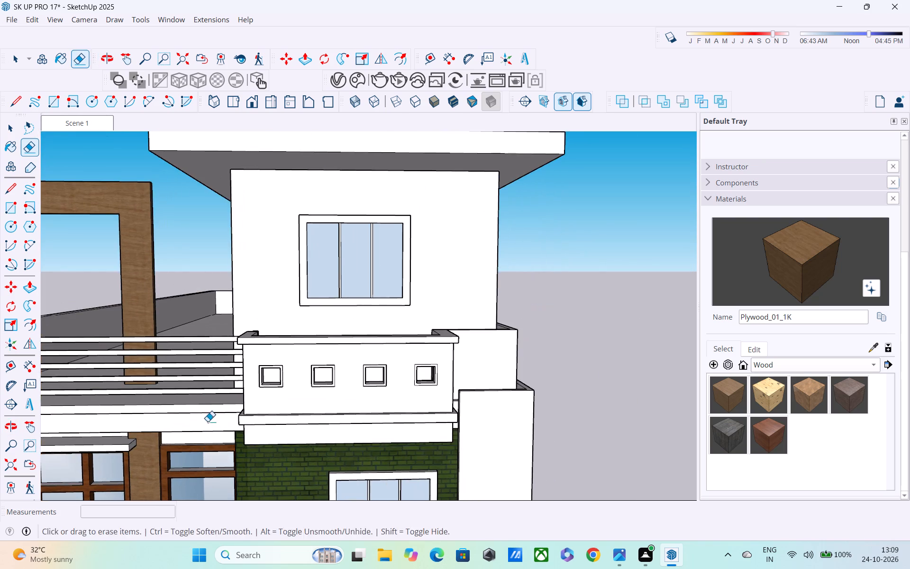
middle_click_drag(224, 344, 200, 336)
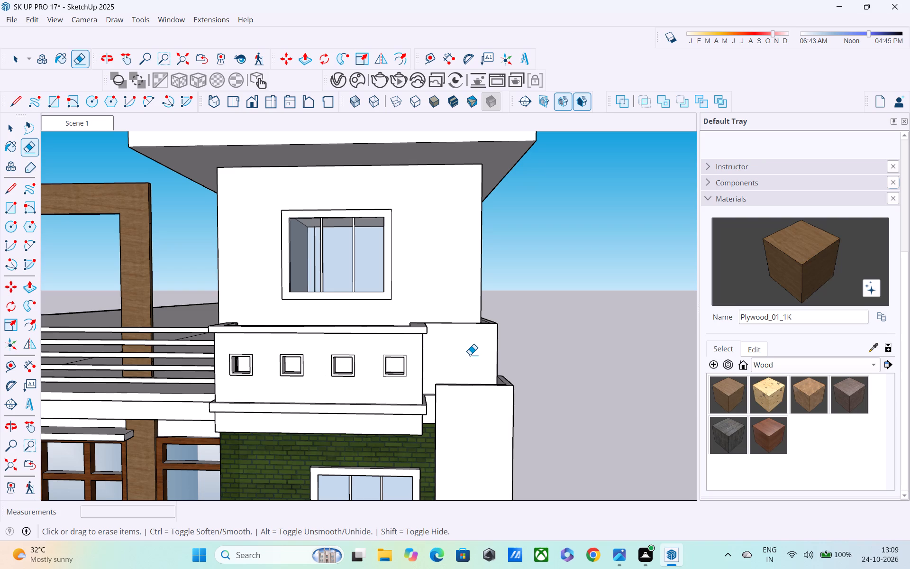
scroll(444, 389, "down", 3)
middle_click_drag(443, 395, 448, 392, "shift")
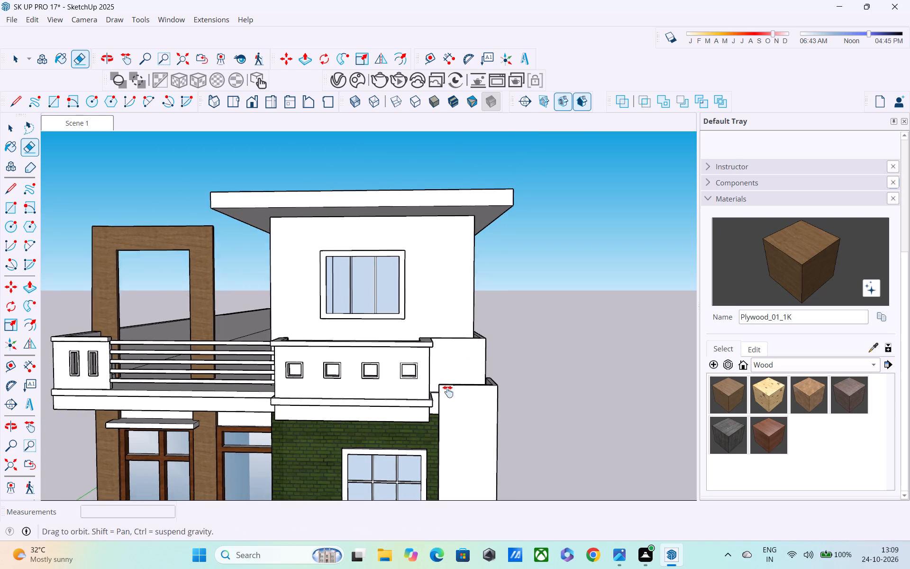
middle_click_drag(448, 392, 562, 267, "shift")
middle_click_drag(462, 347, 549, 405)
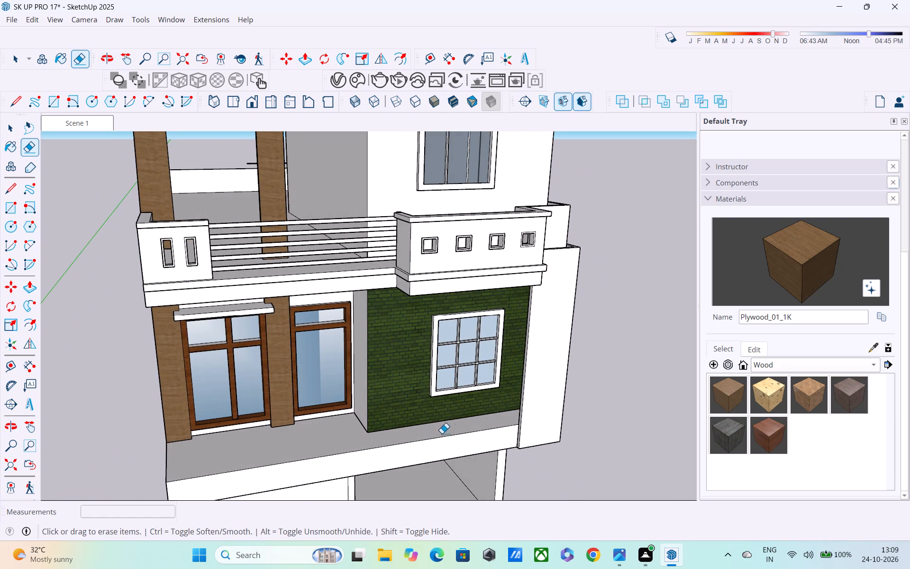
middle_click_drag(417, 449, 454, 368)
middle_click_drag(480, 389, 404, 372)
scroll(414, 379, "down", 4)
middle_click_drag(431, 404, 441, 330)
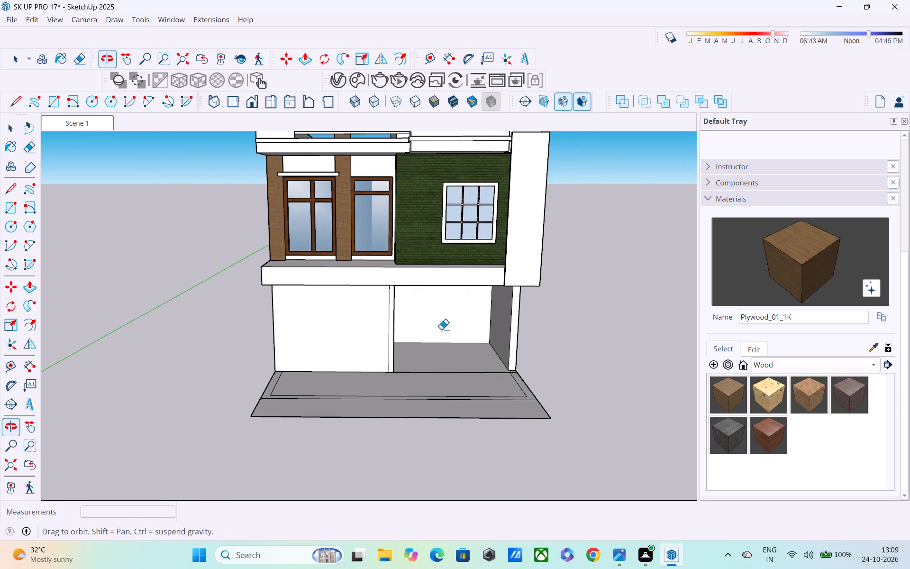
scroll(389, 394, "up", 1)
middle_click_drag(389, 394, 373, 422)
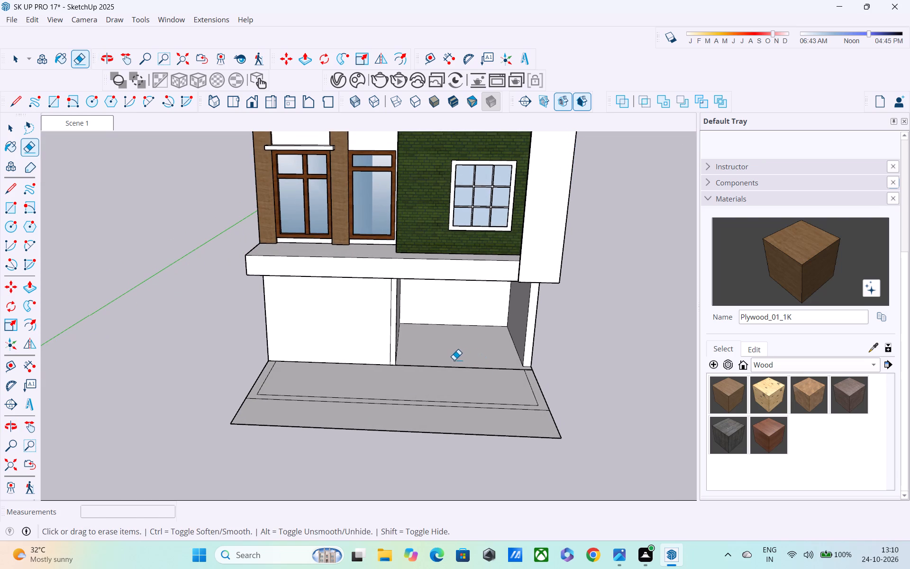
middle_click_drag(523, 283, 519, 320)
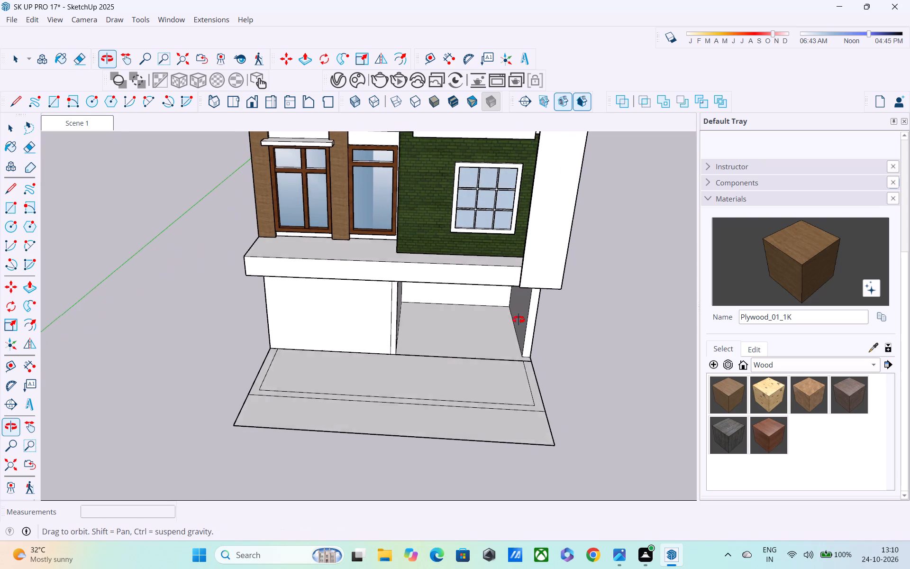
middle_click_drag(519, 320, 519, 321)
middle_click_drag(518, 321, 437, 388, "shift")
middle_click_drag(469, 352, 479, 394)
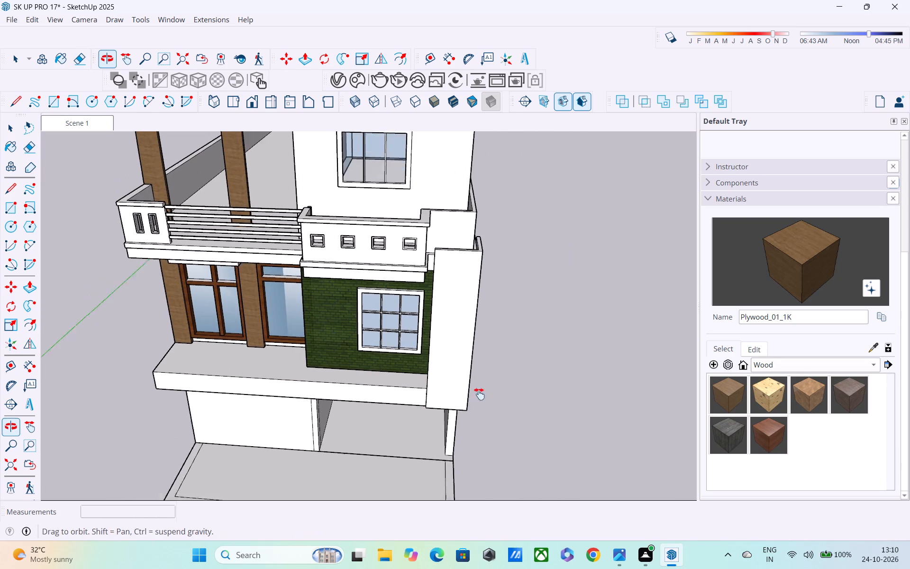
middle_click_drag(479, 394, 478, 419)
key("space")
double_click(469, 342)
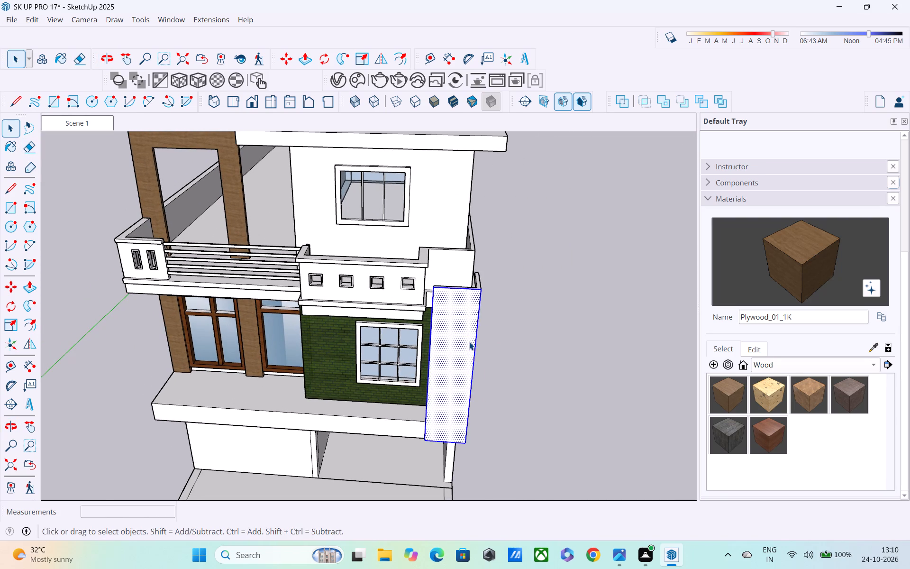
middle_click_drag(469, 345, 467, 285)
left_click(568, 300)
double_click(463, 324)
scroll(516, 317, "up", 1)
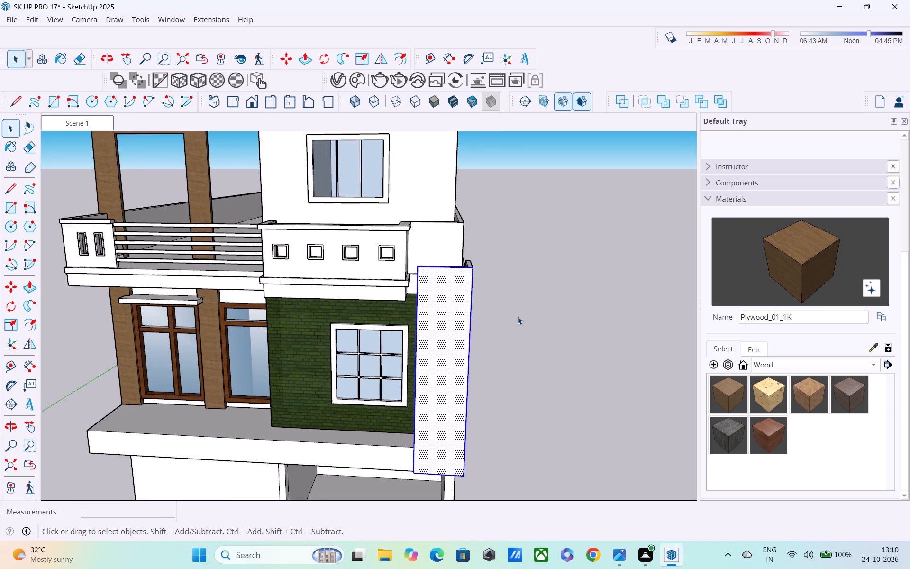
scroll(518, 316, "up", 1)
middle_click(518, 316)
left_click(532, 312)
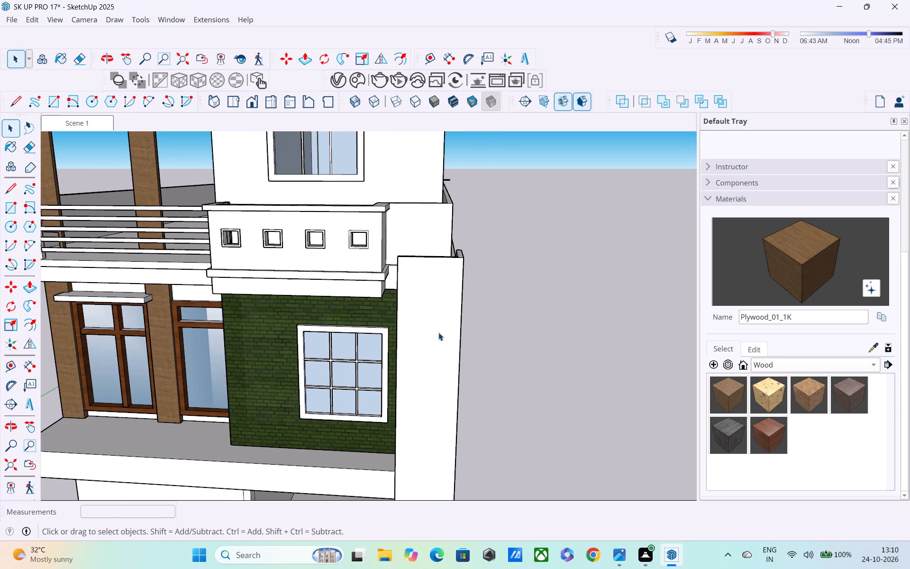
Draw a rectangle about 1' 11" by 2' on the upper front face of the white column beside the green brick wall.
key("r")
scroll(437, 332, "up", 1)
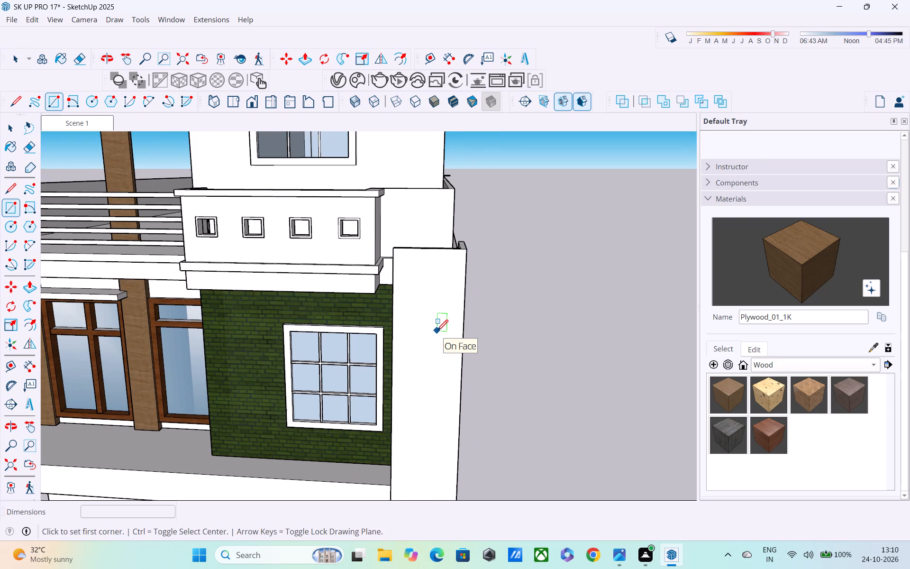
scroll(429, 343, "up", 1)
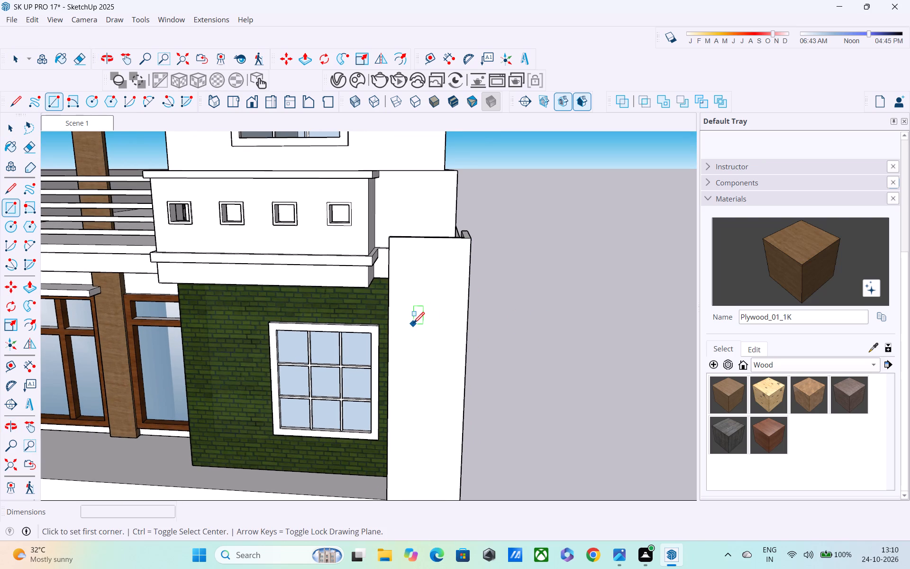
left_click(404, 300)
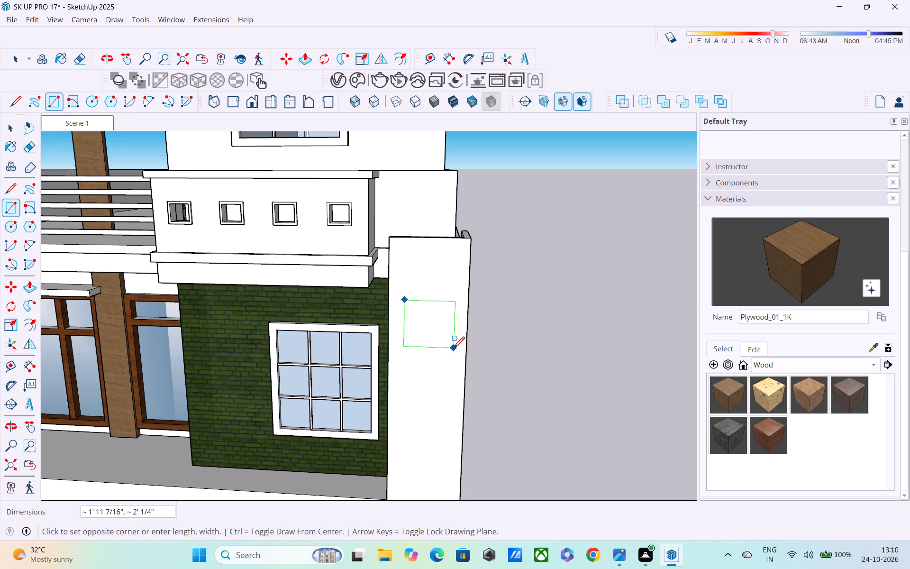
left_click(453, 349)
Offset the rectangle on the column's front face inward by 2".
key("f")
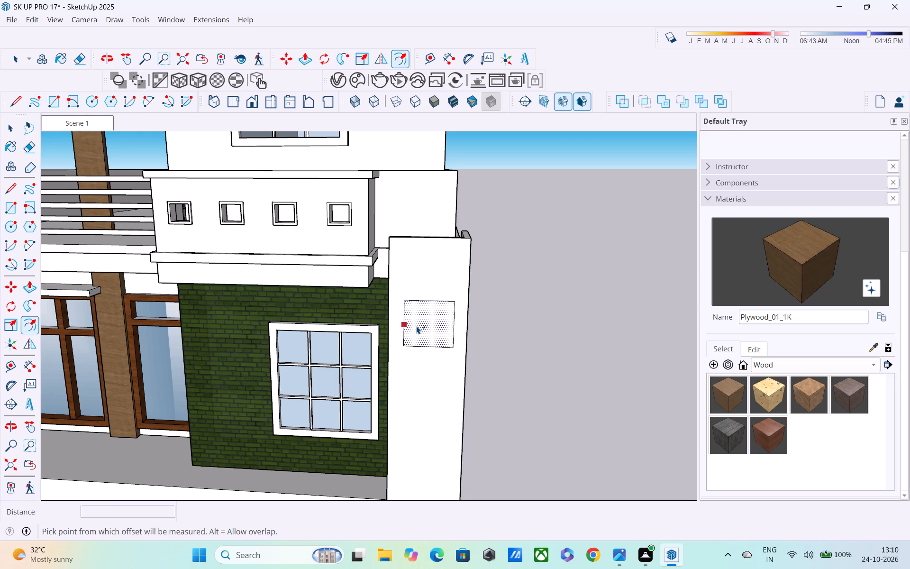
left_click(417, 326)
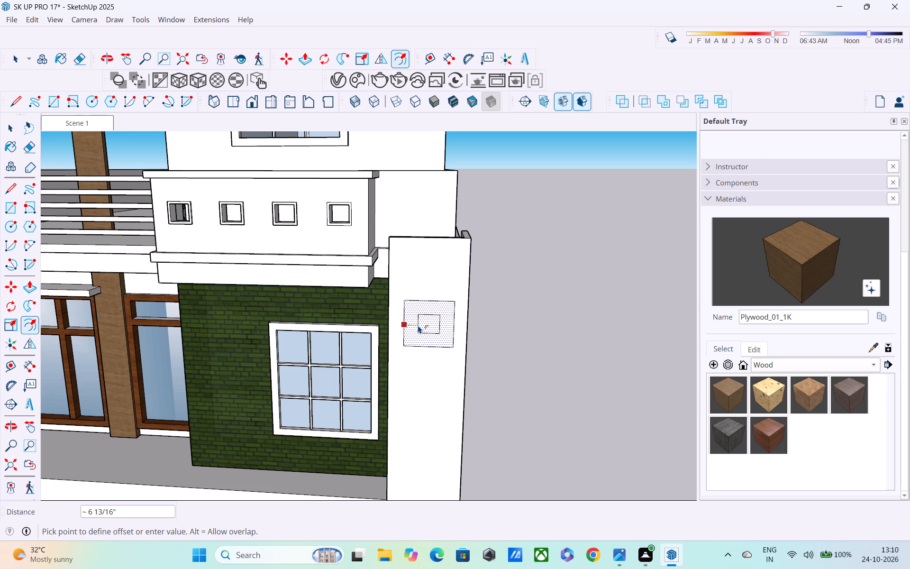
type("2\"")
key("Return")
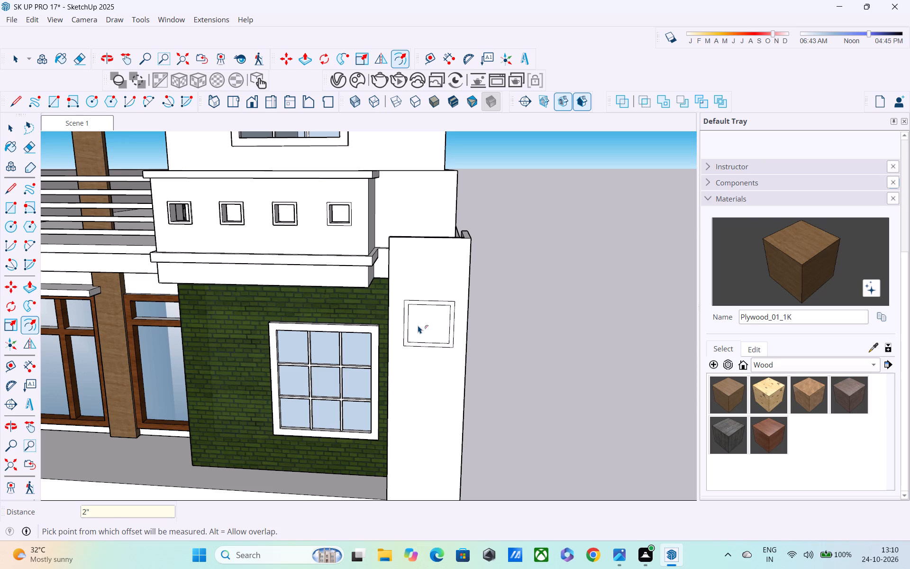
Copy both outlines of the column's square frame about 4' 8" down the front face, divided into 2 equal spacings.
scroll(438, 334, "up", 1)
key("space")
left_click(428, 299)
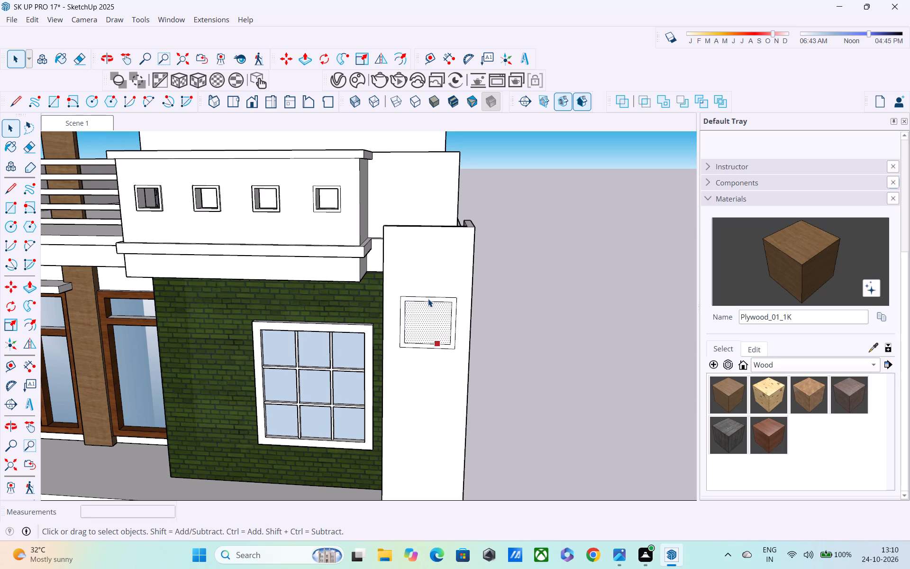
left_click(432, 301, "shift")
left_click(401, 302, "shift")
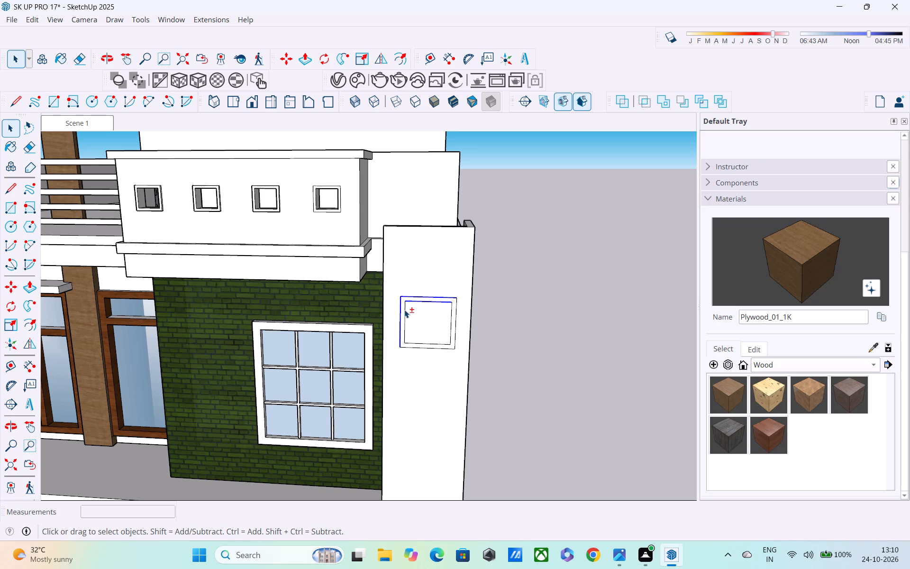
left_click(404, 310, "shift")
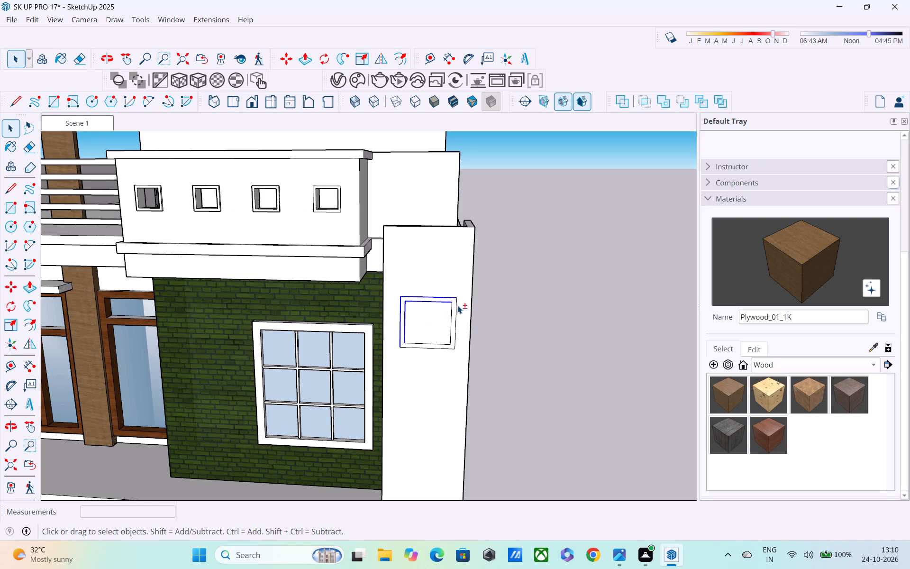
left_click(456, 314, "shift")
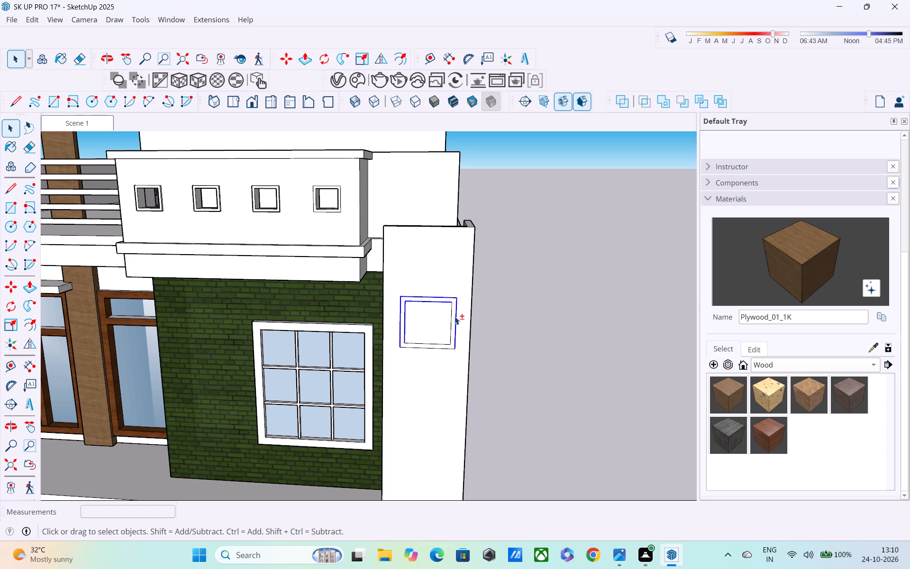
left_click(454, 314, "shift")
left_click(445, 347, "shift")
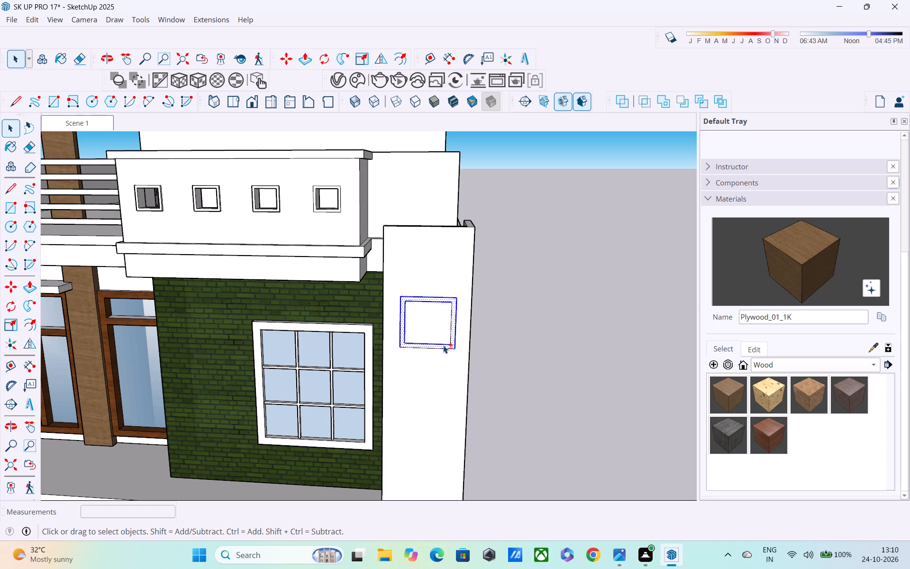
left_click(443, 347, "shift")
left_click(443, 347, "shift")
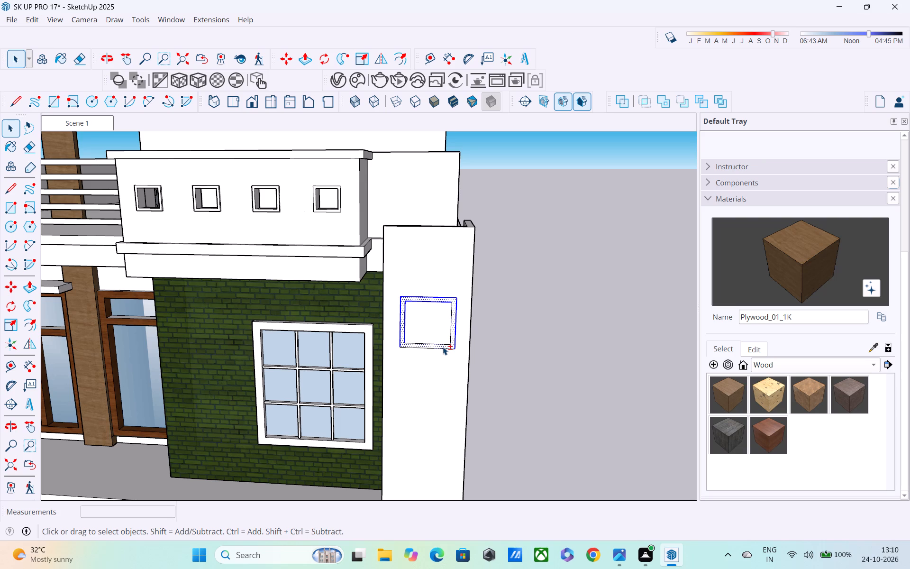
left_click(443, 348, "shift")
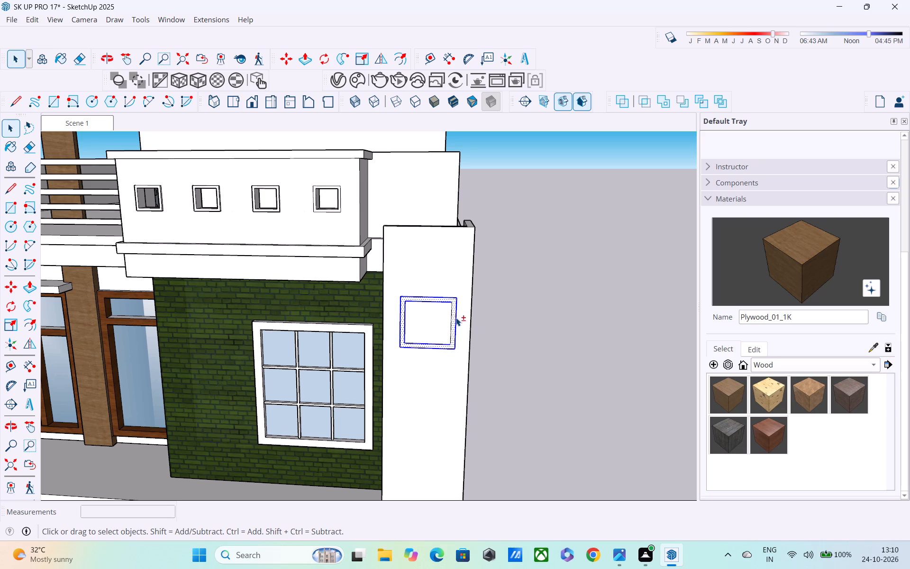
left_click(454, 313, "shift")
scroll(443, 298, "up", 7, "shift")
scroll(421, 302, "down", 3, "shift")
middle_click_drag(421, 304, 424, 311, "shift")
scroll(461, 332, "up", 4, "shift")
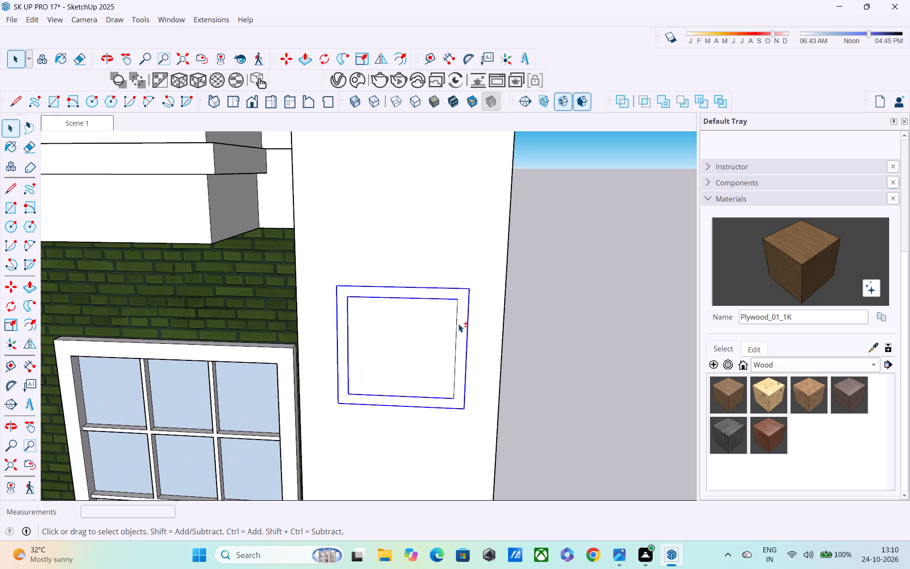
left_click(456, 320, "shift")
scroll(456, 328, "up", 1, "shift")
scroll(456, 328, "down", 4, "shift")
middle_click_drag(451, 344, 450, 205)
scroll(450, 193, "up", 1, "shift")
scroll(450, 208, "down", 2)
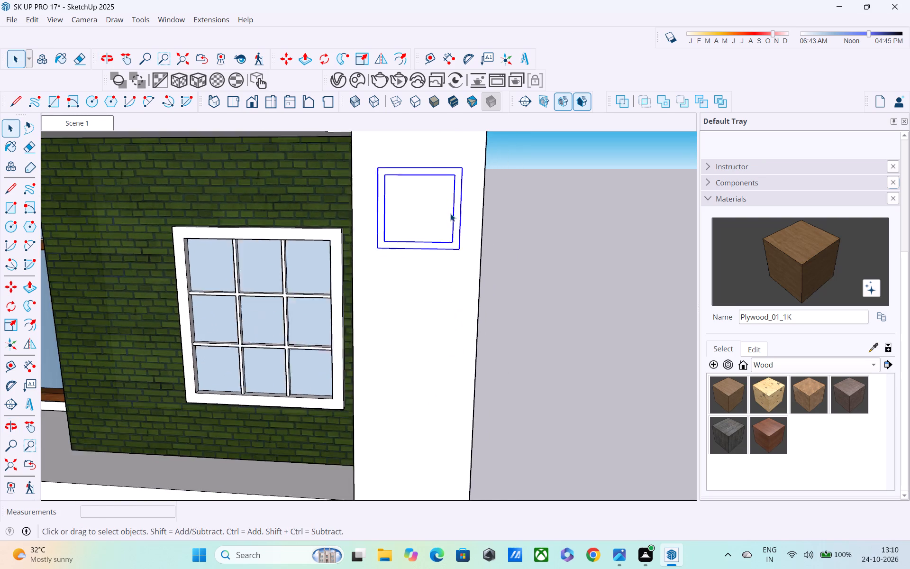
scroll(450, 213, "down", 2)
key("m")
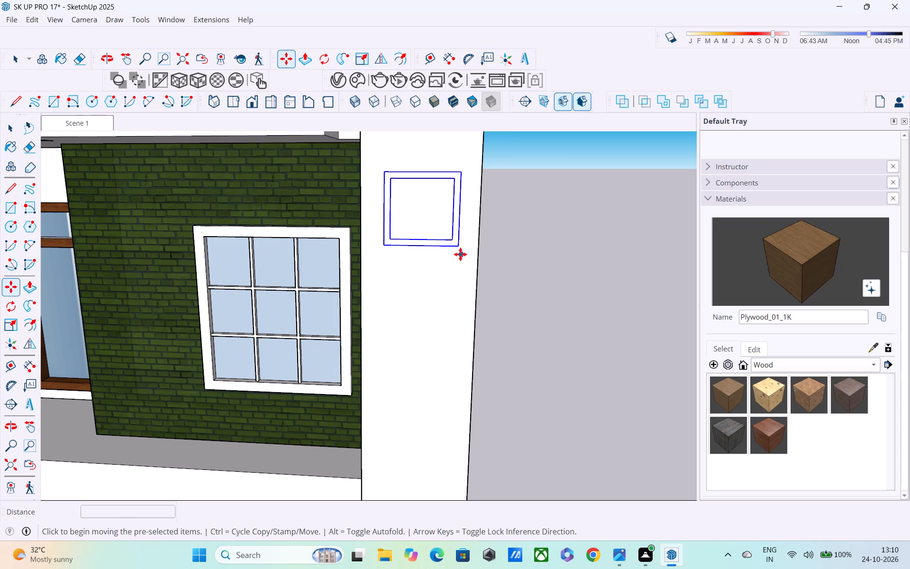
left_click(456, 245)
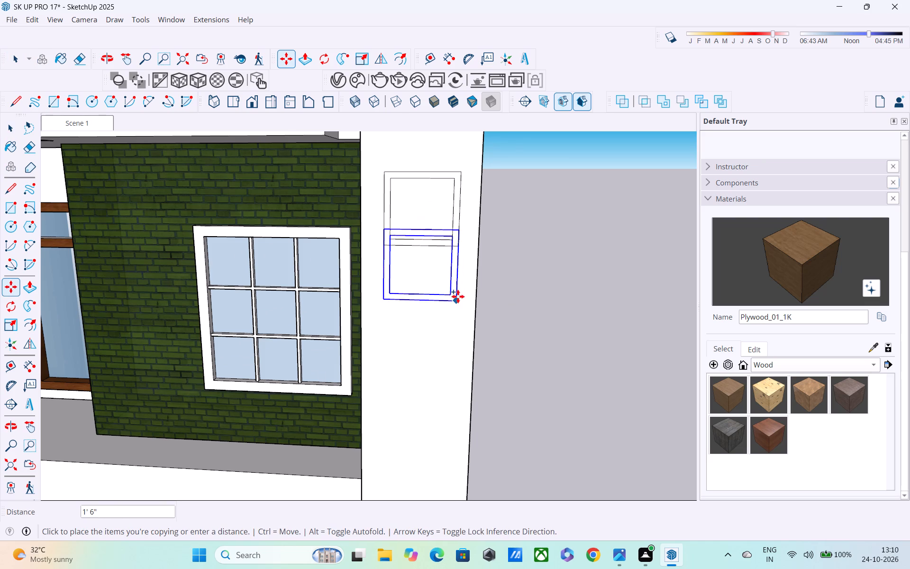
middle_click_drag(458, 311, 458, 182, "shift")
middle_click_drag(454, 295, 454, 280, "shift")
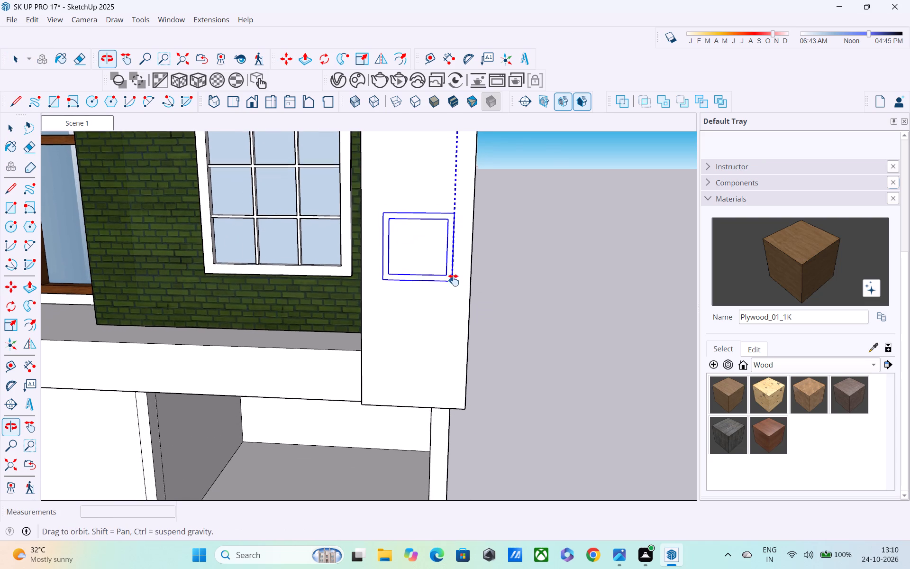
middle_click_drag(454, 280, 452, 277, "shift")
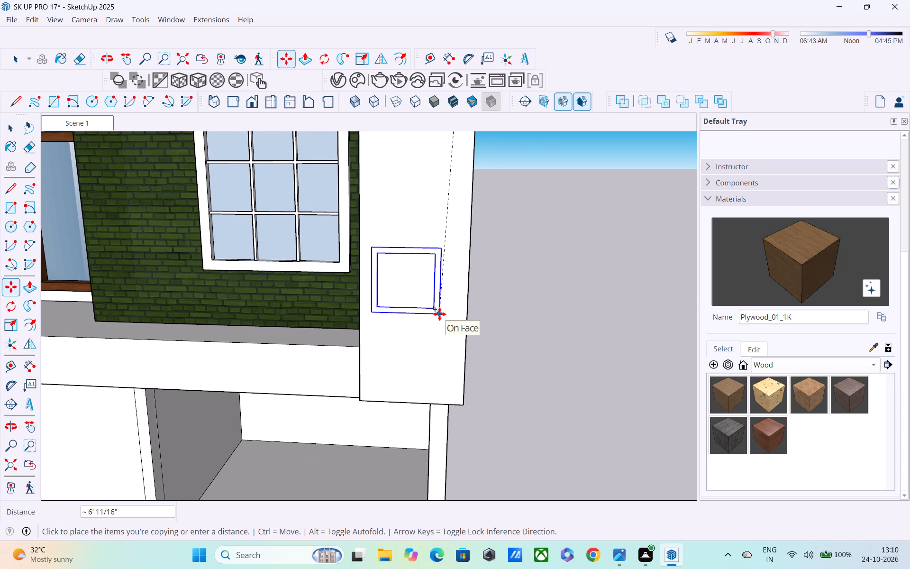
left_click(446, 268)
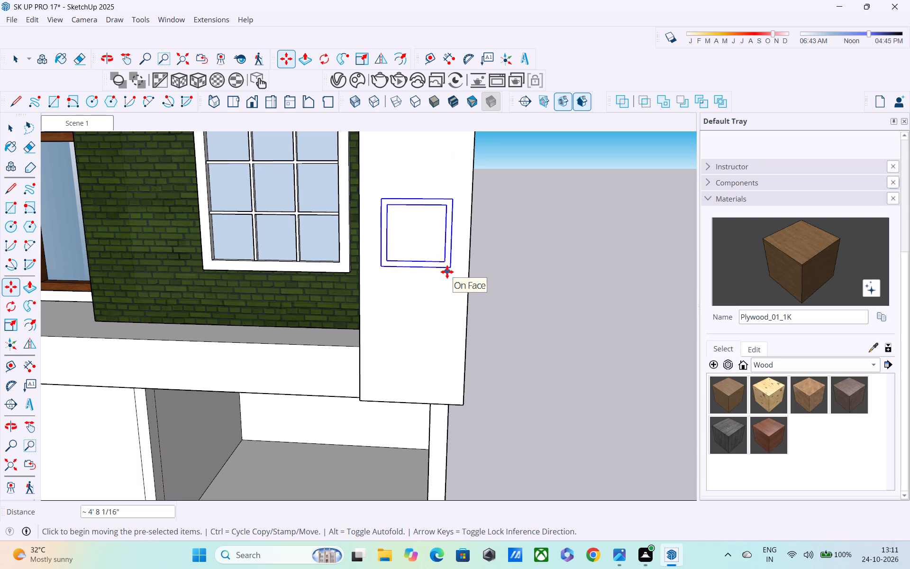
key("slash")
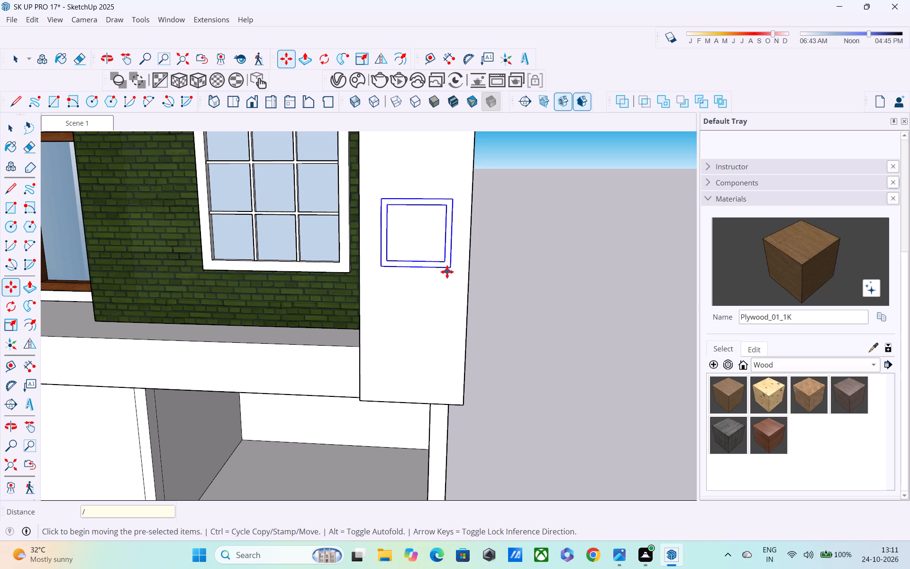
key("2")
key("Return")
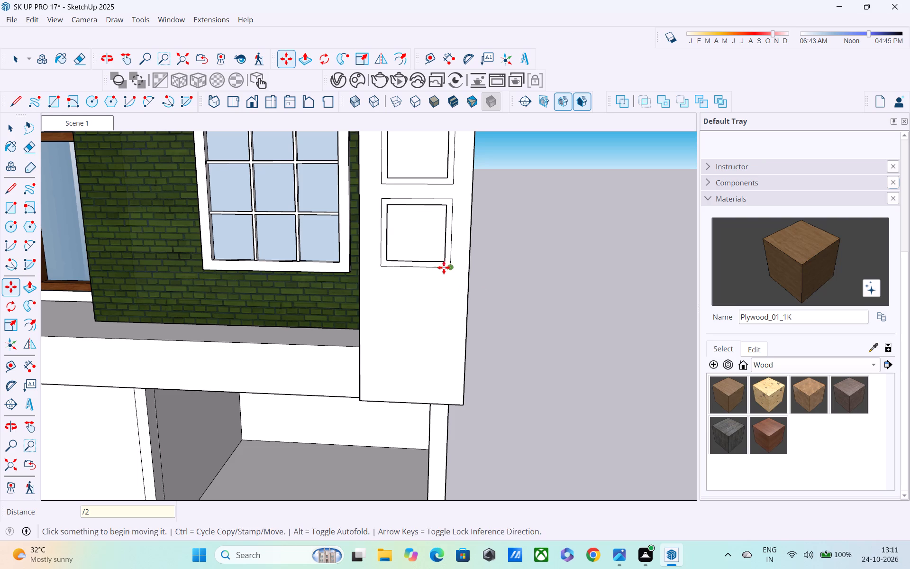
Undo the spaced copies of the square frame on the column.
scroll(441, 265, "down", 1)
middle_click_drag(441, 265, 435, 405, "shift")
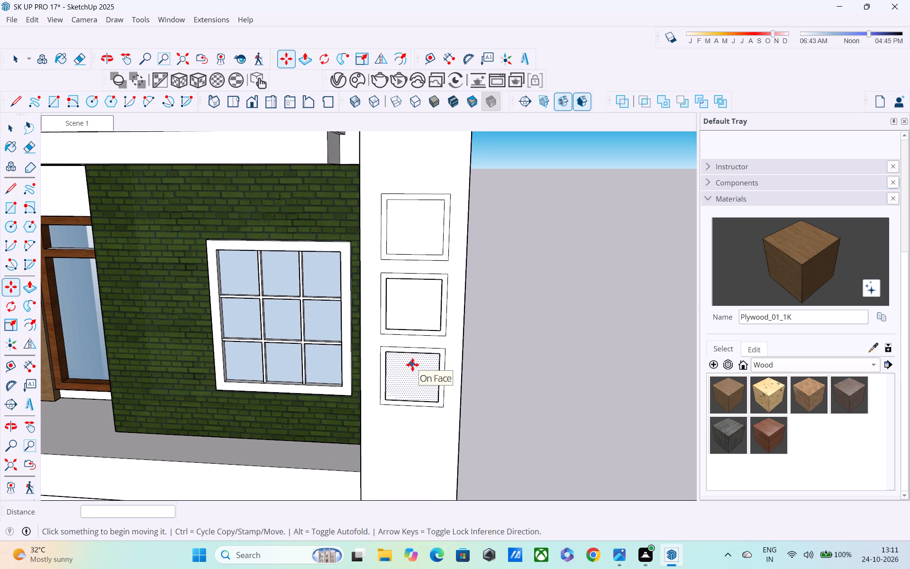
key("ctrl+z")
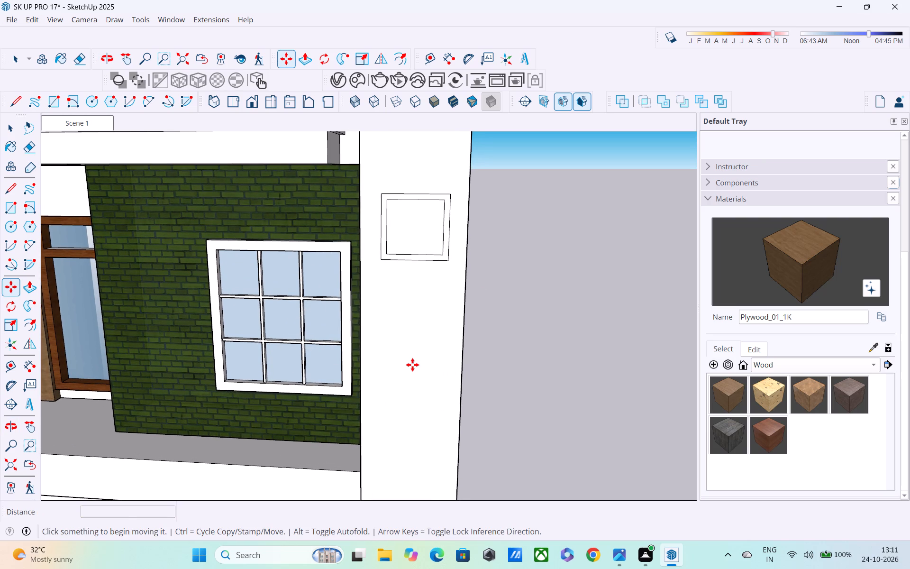
Move both outlines of the square frame about 1' 2 5/8" straight up the column's front face.
middle_click_drag(428, 396, 439, 567, "shift")
middle_click_drag(393, 423, 384, 359)
middle_click_drag(380, 337, 341, 329)
key("space")
left_click(424, 376)
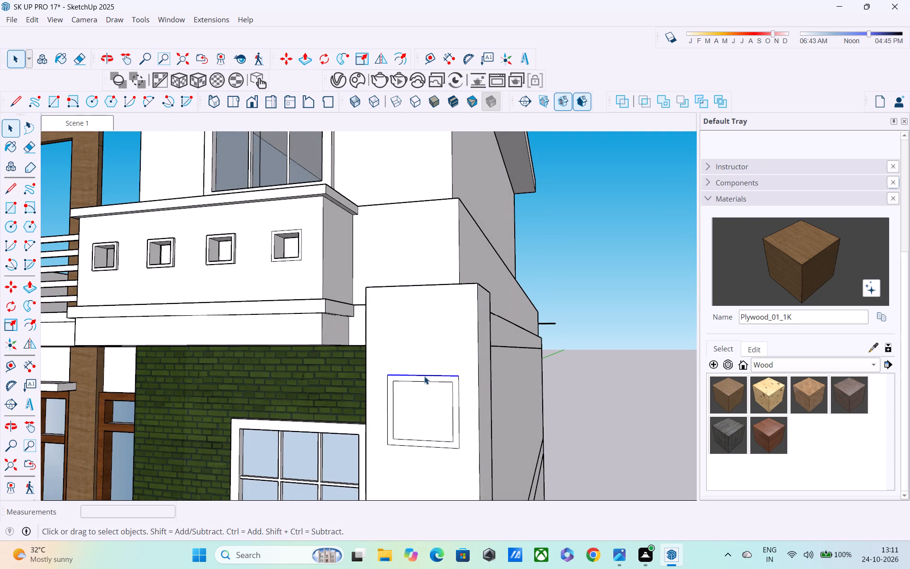
left_click(428, 383, "shift")
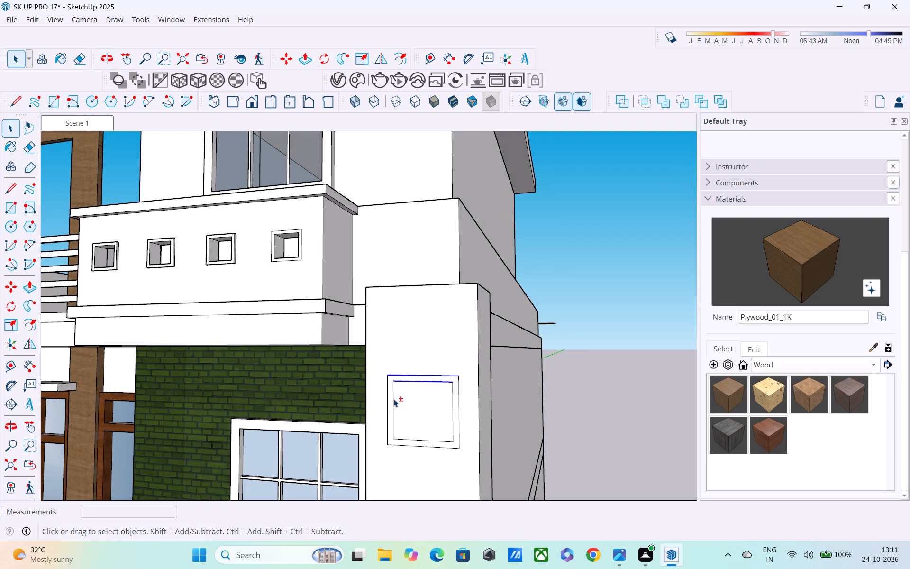
left_click(387, 388, "shift")
left_click(393, 406, "shift")
left_click(406, 439, "shift")
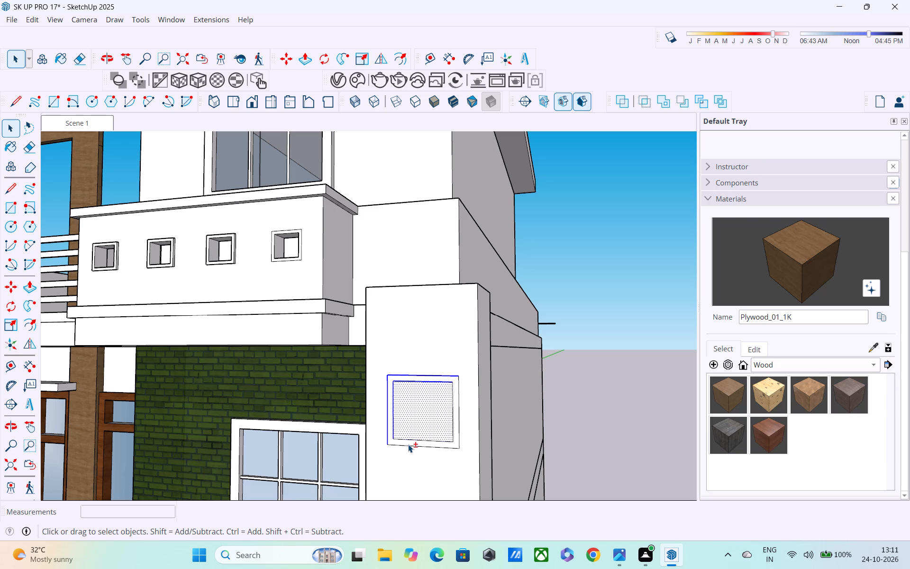
left_click(408, 444, "shift")
left_click(412, 427, "shift")
left_click(413, 440, "shift")
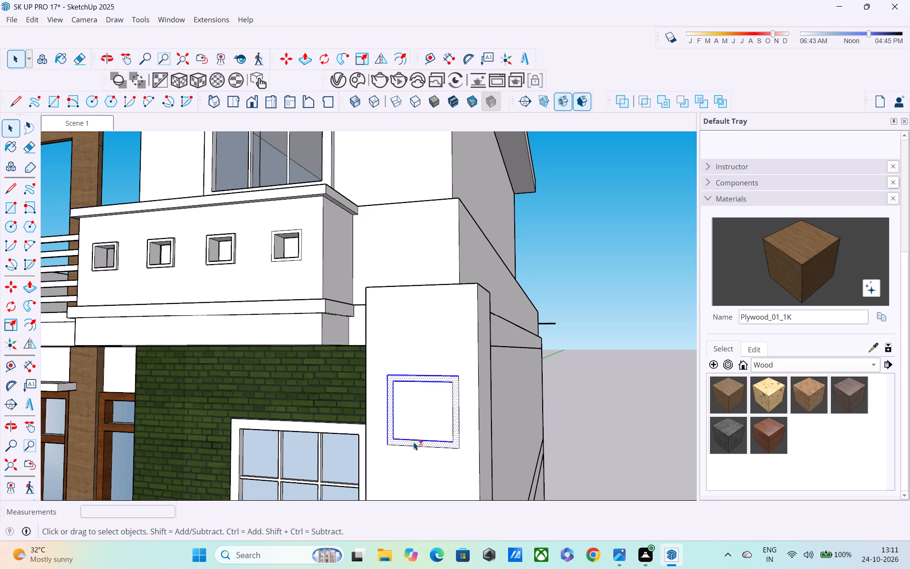
left_click(415, 447, "shift")
left_click(415, 443, "shift")
left_click(459, 422, "shift")
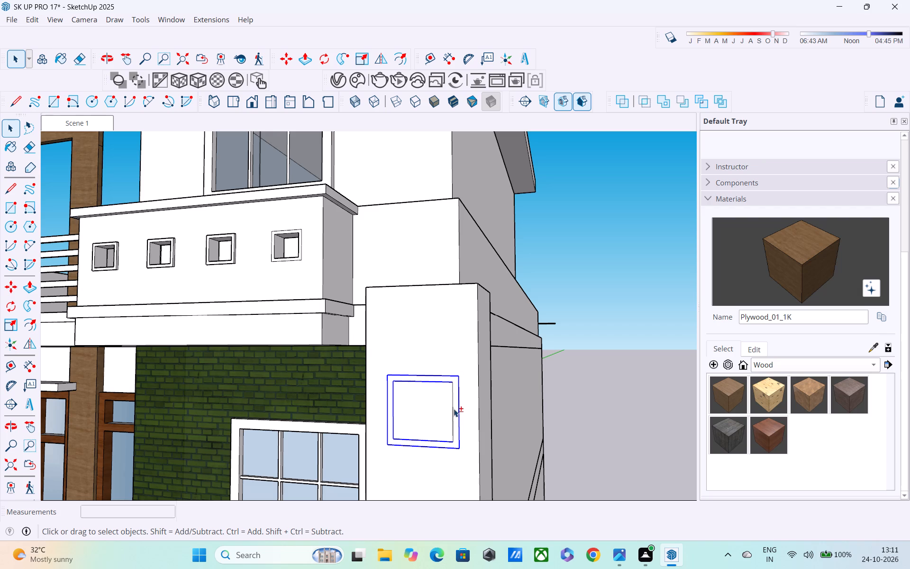
left_click(454, 404, "shift")
key("m")
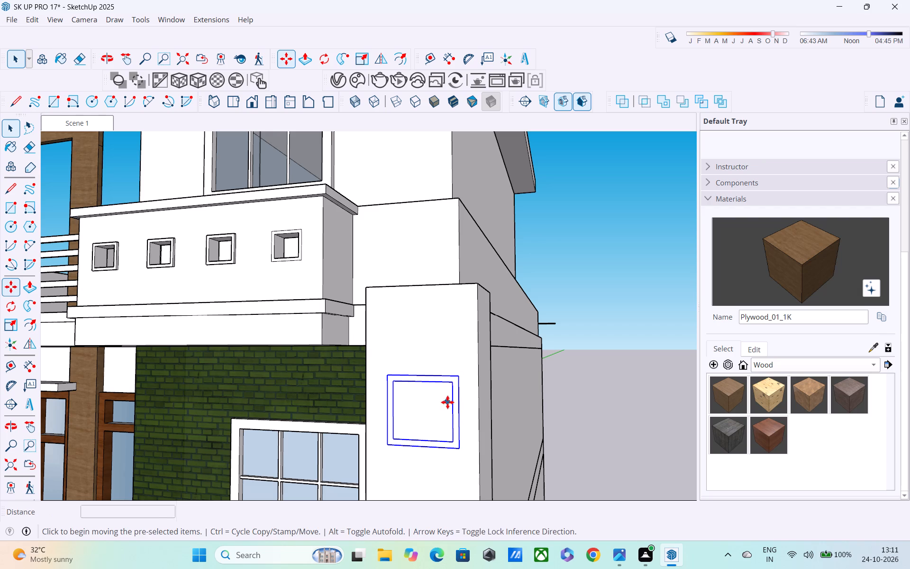
left_click(385, 375)
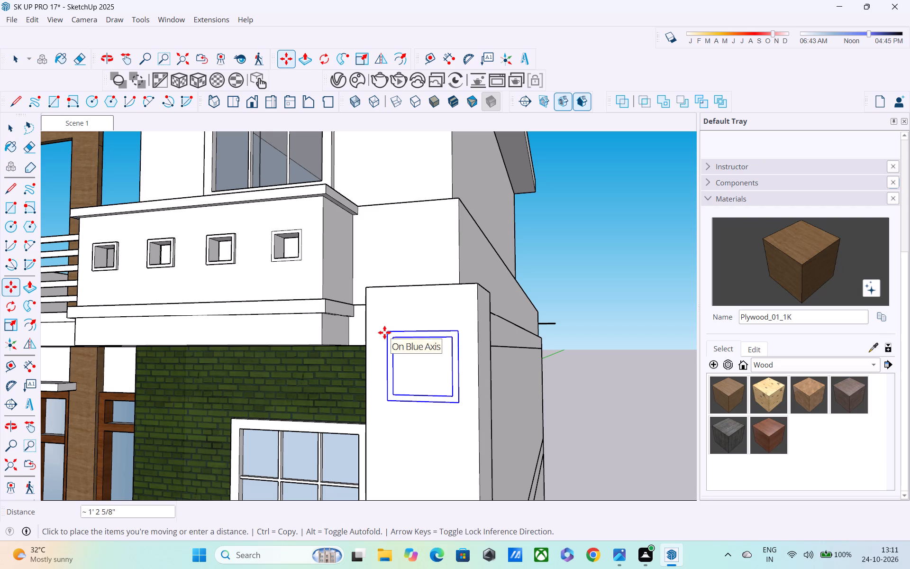
left_click(384, 332)
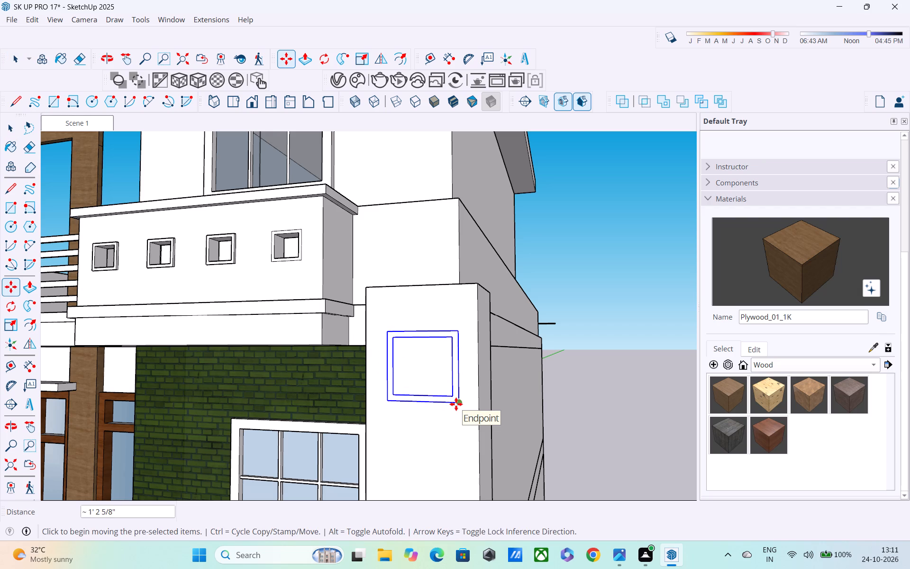
Copy the raised square frame about 7' 1" down the column's front face, divided into 2 equal spacings.
left_click(456, 403)
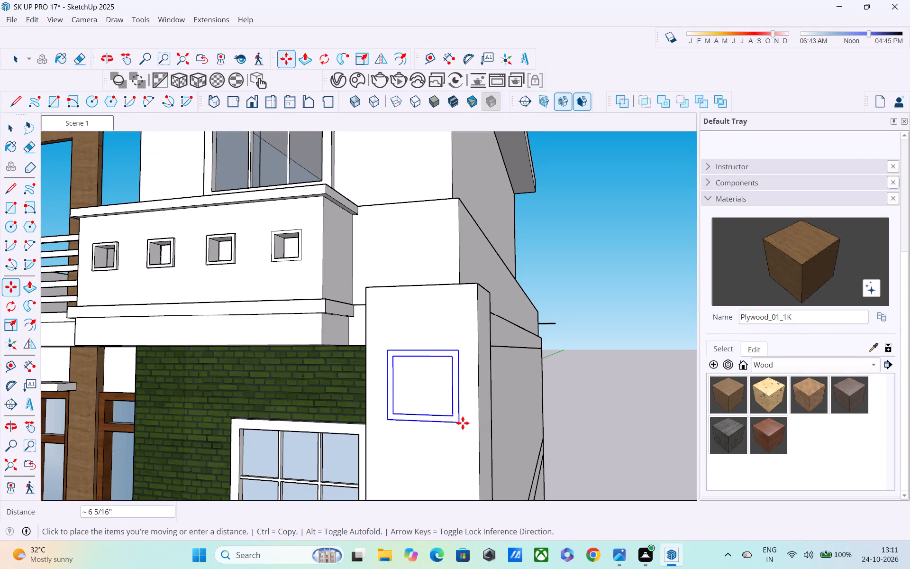
middle_click_drag(464, 458, 471, 252, "shift")
scroll(468, 276, "down", 3)
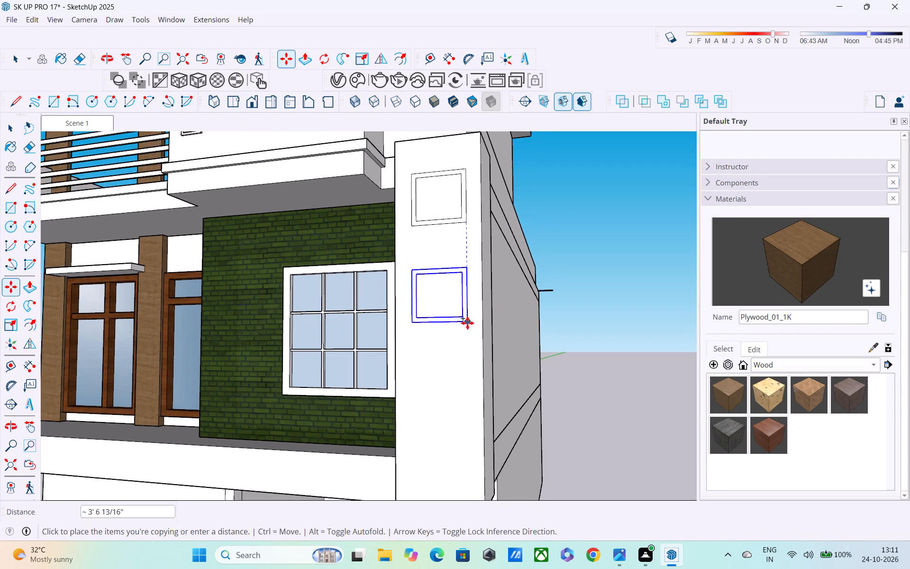
middle_click_drag(467, 323, 465, 236, "shift")
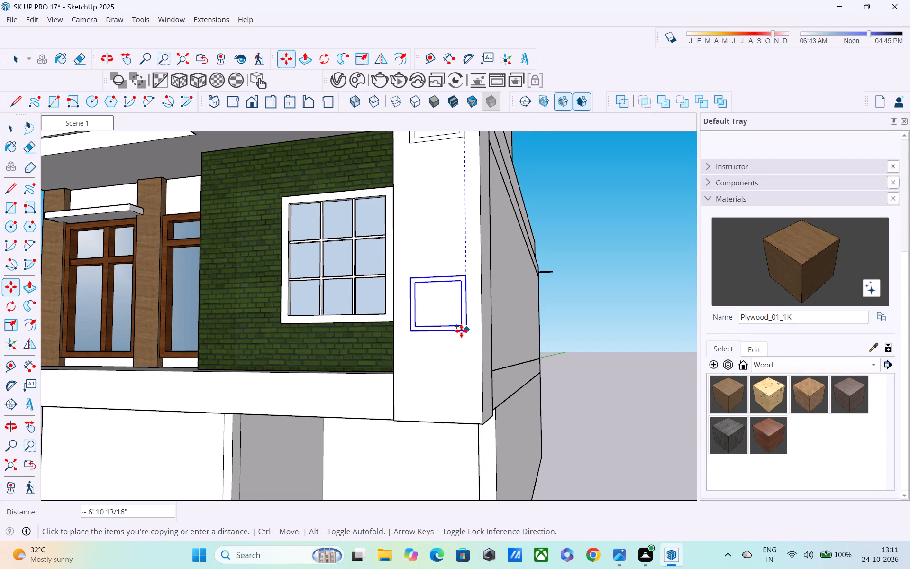
left_click(461, 337)
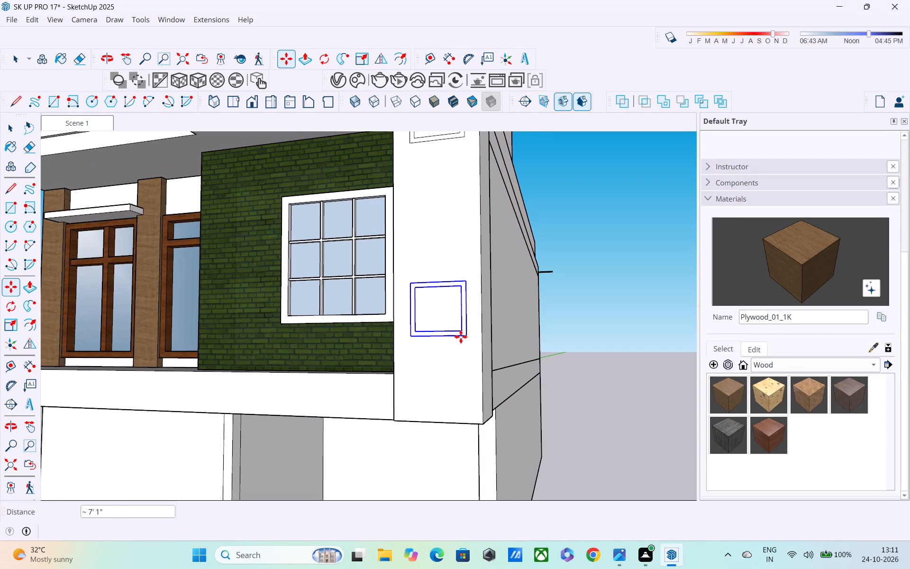
type("/2")
key("Return")
scroll(548, 188, "down", 2)
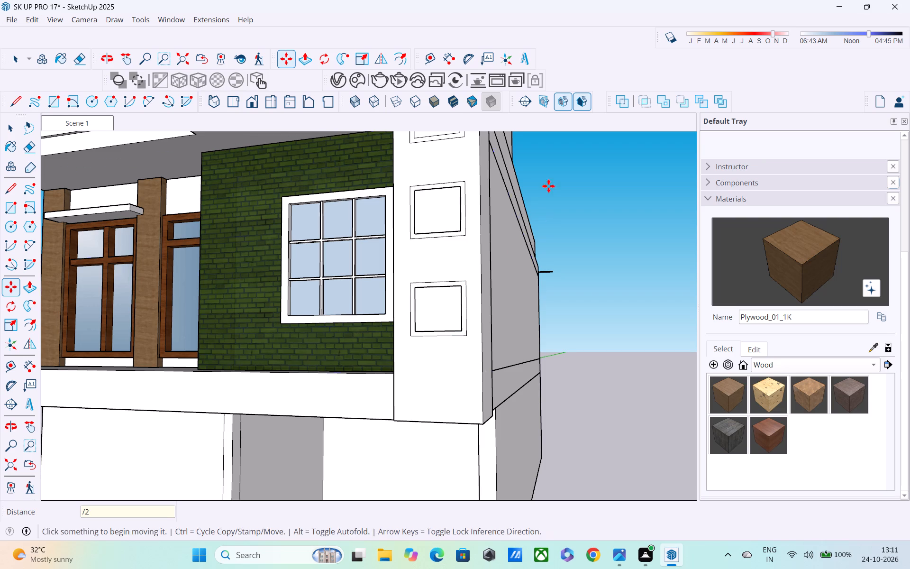
Push/Pull the border of the column's top square frame outward by 2".
middle_click_drag(493, 245, 729, 335)
middle_click_drag(600, 301, 232, 329)
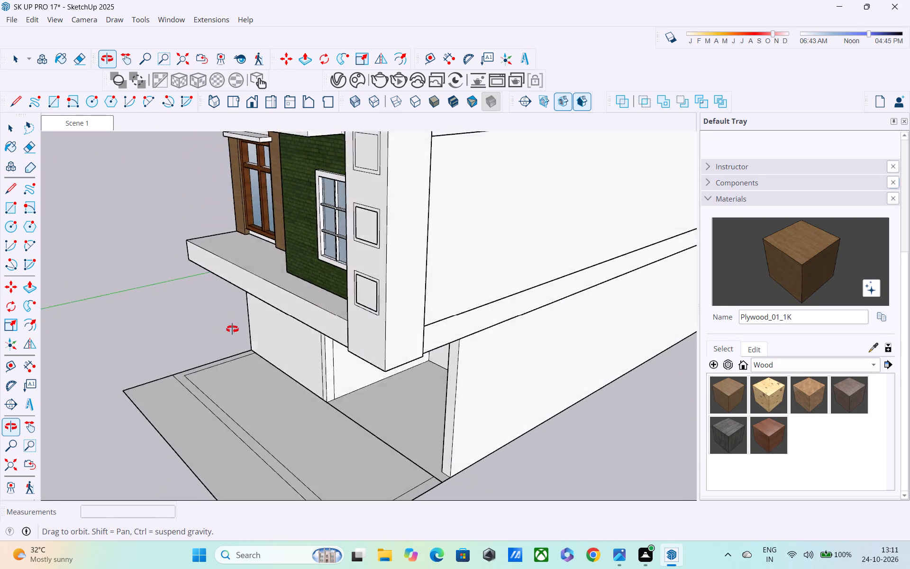
middle_click_drag(232, 329, 338, 333)
scroll(358, 234, "up", 3)
middle_click_drag(376, 249, 398, 403)
scroll(453, 343, "up", 2)
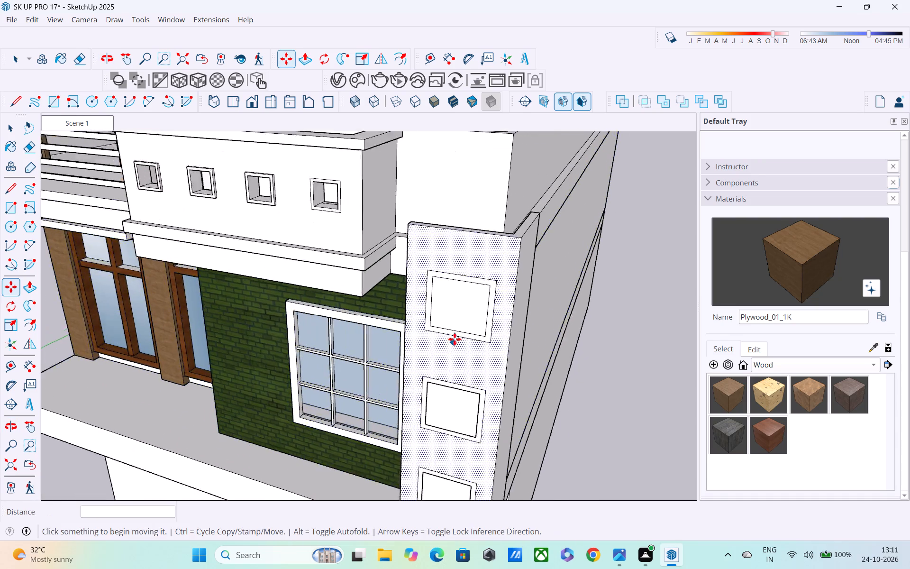
scroll(455, 339, "up", 3)
key("space")
key("p")
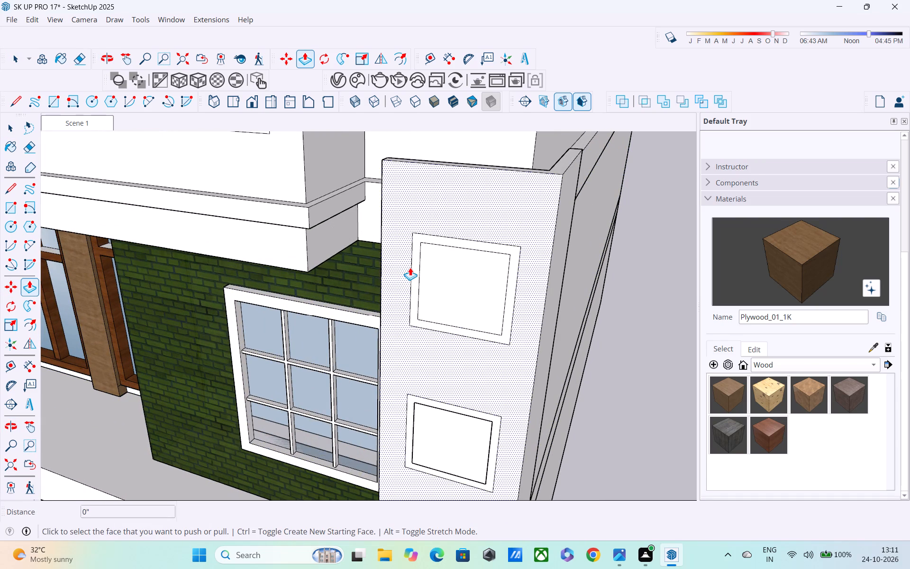
left_click(412, 276)
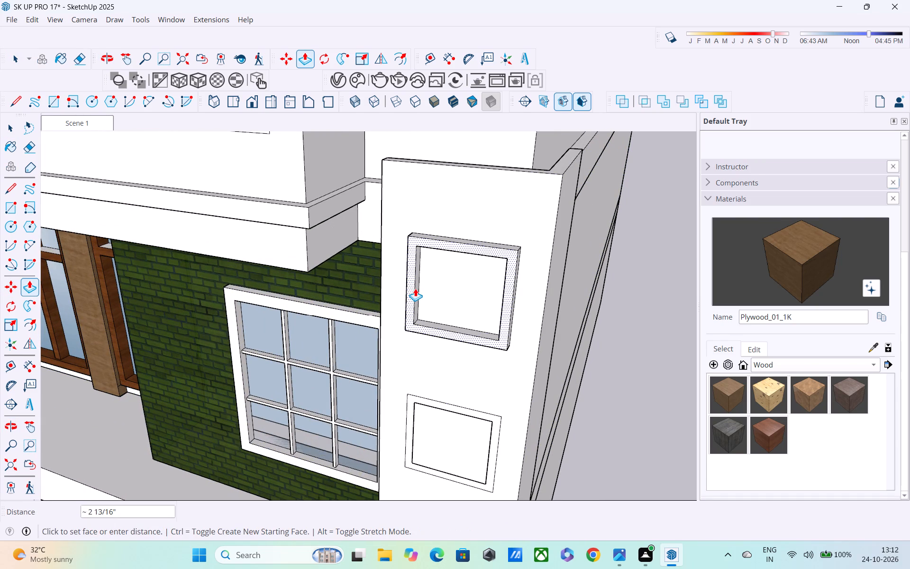
type("2\"")
key("Return")
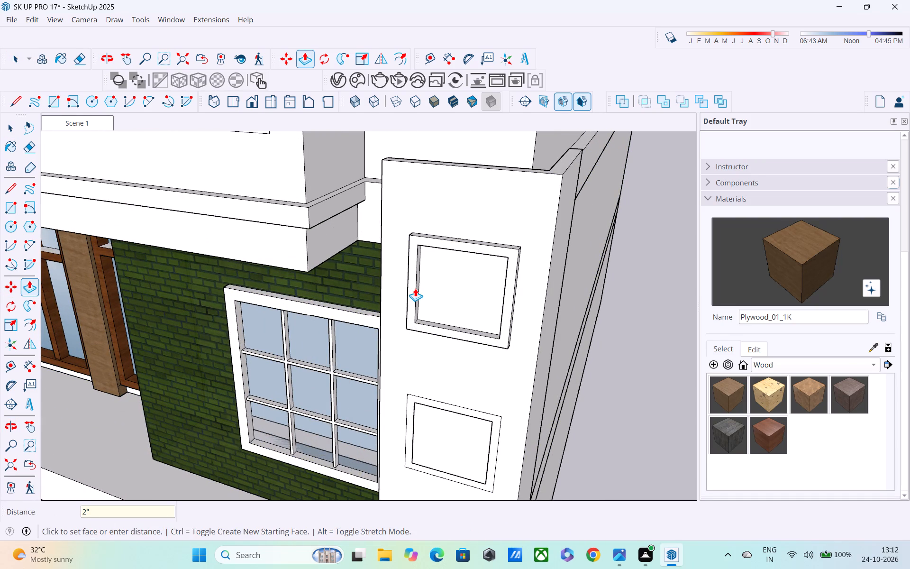
Examine the border, inner face and outlines of the middle square on the column.
middle_click_drag(452, 380, 460, 305, "shift")
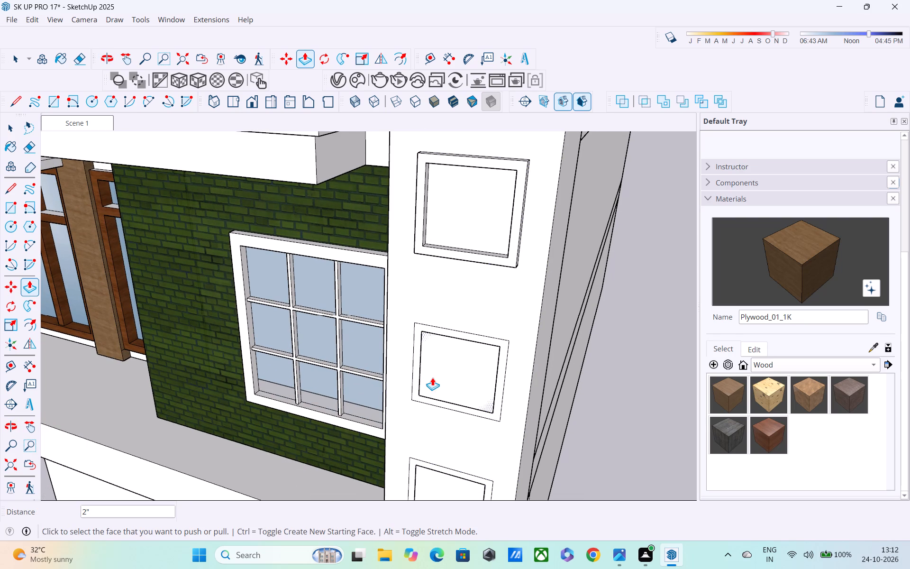
key("space")
left_click(416, 380)
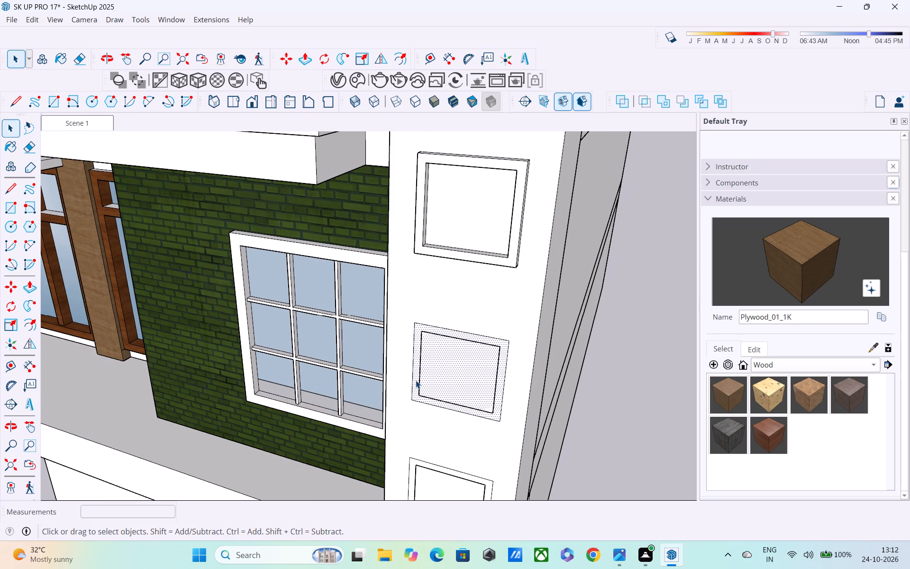
double_click(416, 380)
middle_click_drag(434, 382, 447, 335)
scroll(449, 333, "down", 4)
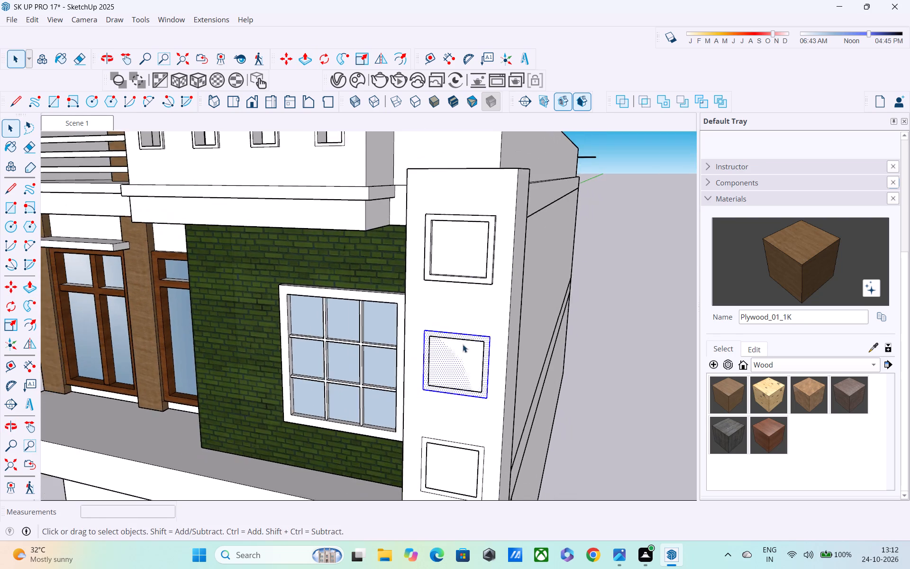
middle_click_drag(496, 349, 492, 316)
scroll(446, 361, "up", 3)
middle_click(446, 361)
middle_click_drag(446, 361, 434, 325)
scroll(434, 325, "down", 1)
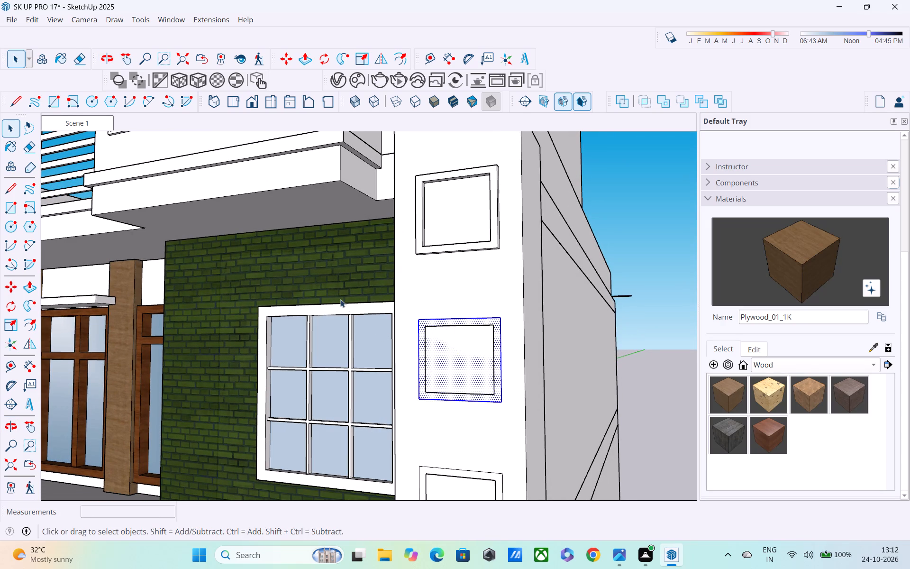
scroll(359, 313, "down", 2)
middle_click_drag(437, 343, 352, 345)
scroll(359, 344, "down", 5)
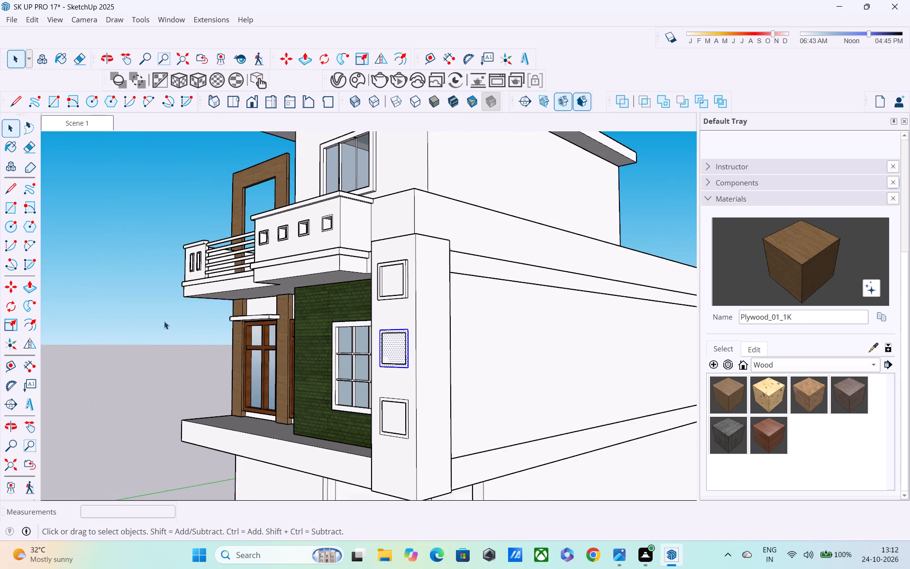
left_click(162, 321)
scroll(349, 348, "up", 6)
left_click(405, 344)
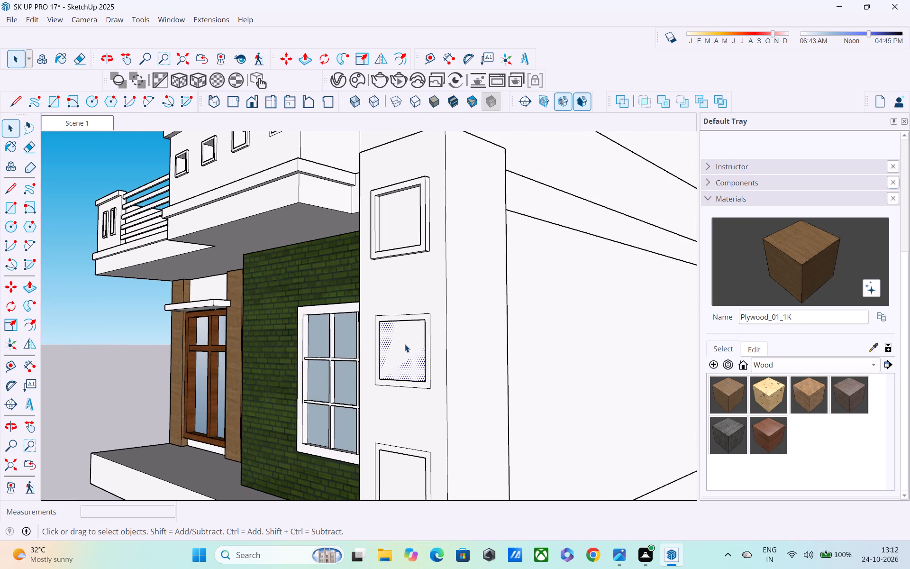
double_click(405, 344)
middle_click_drag(405, 344, 295, 355)
scroll(292, 355, "up", 1)
left_click(225, 334)
middle_click_drag(353, 337, 462, 358)
scroll(497, 358, "up", 4)
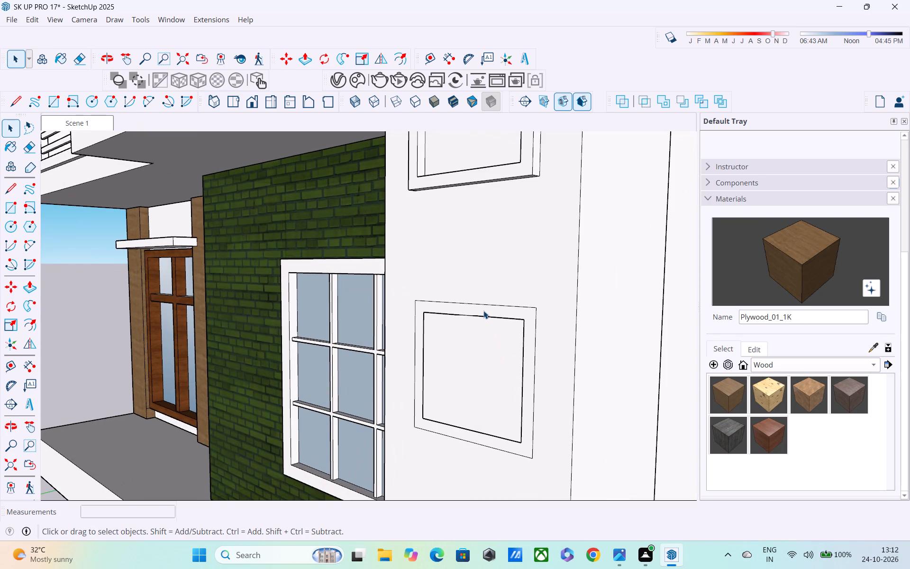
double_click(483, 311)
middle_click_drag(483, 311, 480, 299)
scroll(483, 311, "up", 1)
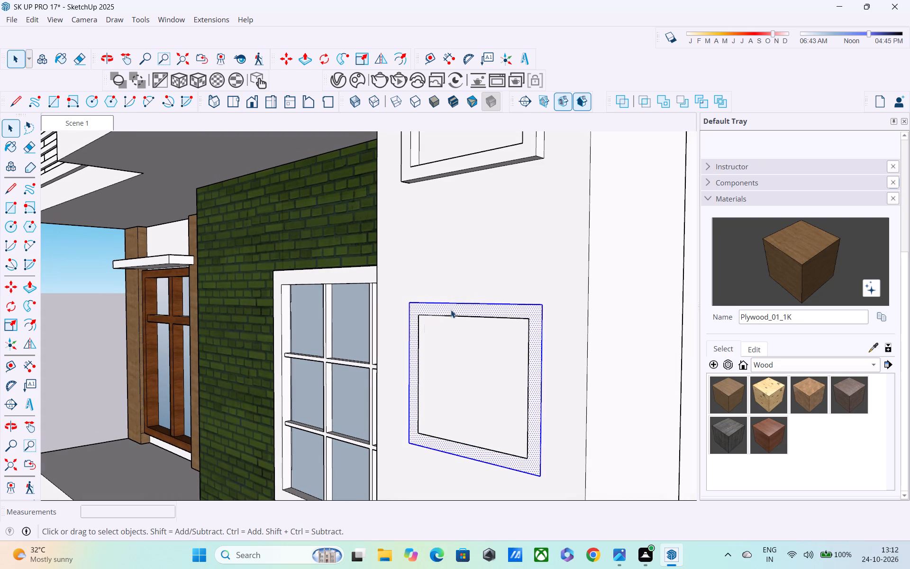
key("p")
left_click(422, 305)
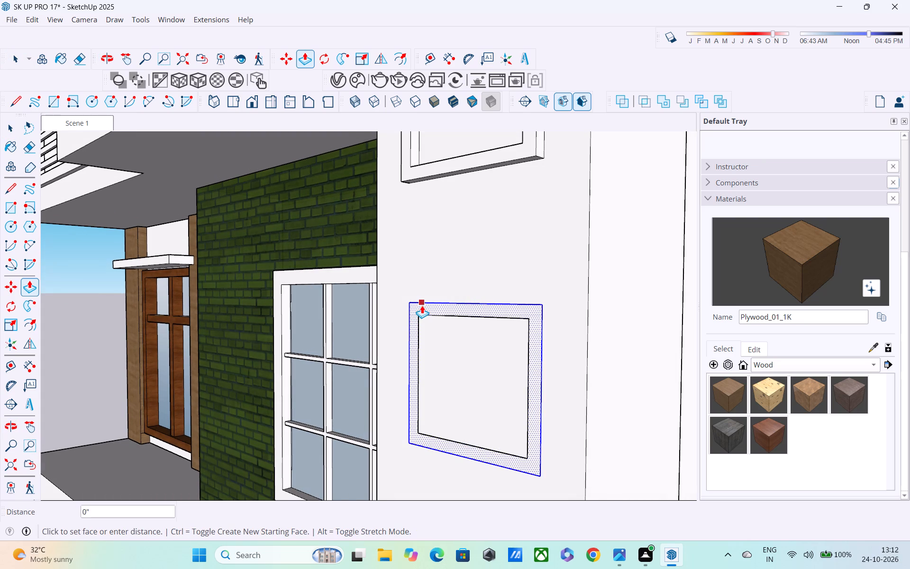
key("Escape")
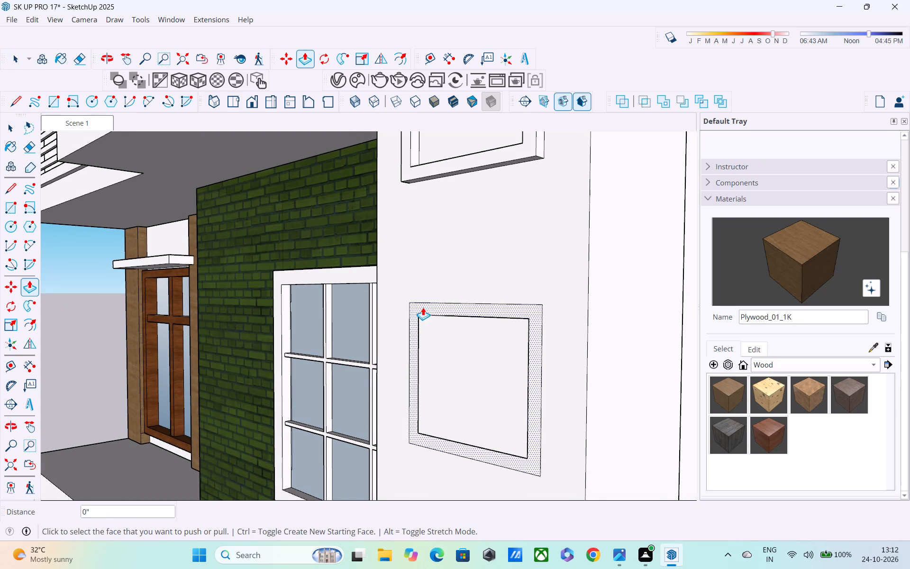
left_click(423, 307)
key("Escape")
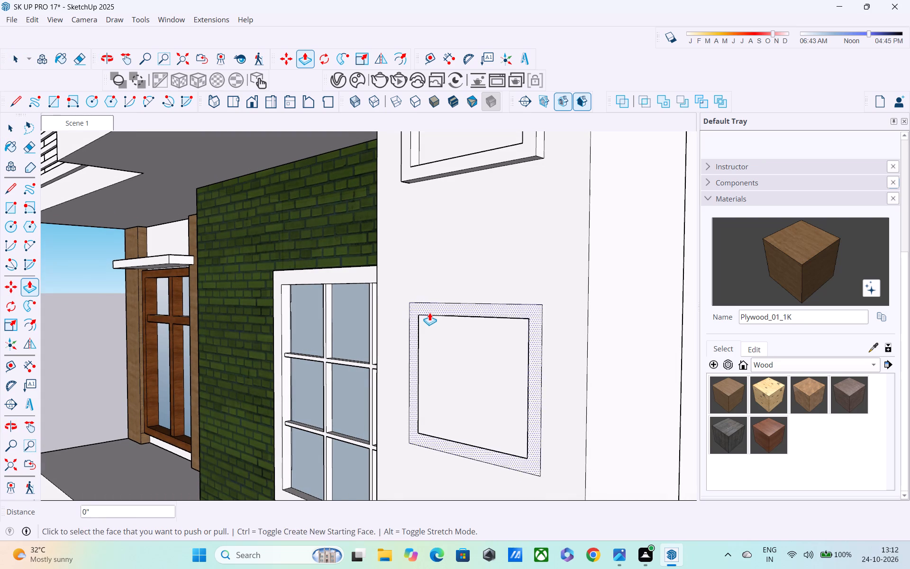
Delete the face inside the inner outline of the column's middle square.
middle_click_drag(429, 321, 456, 356)
key("space")
scroll(455, 328, "up", 3)
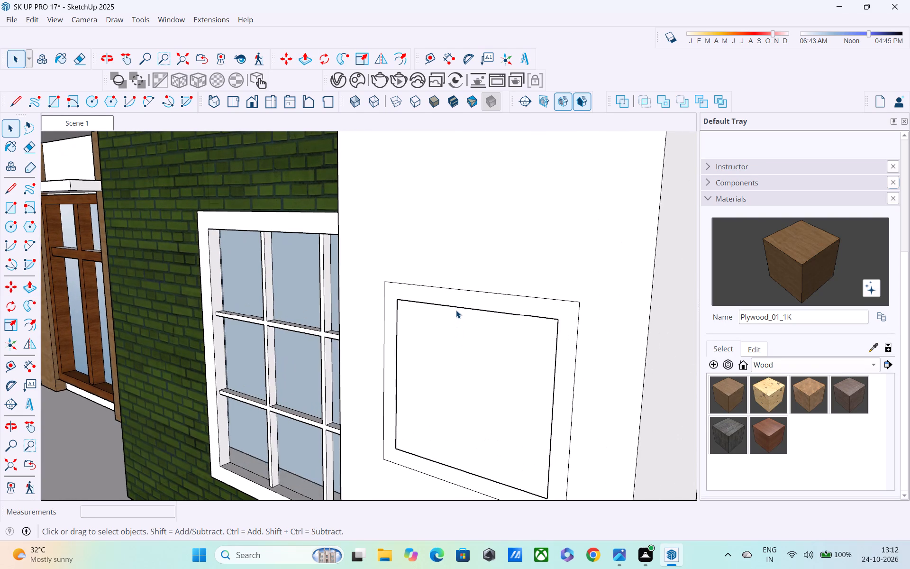
left_click(456, 310)
left_click(456, 308)
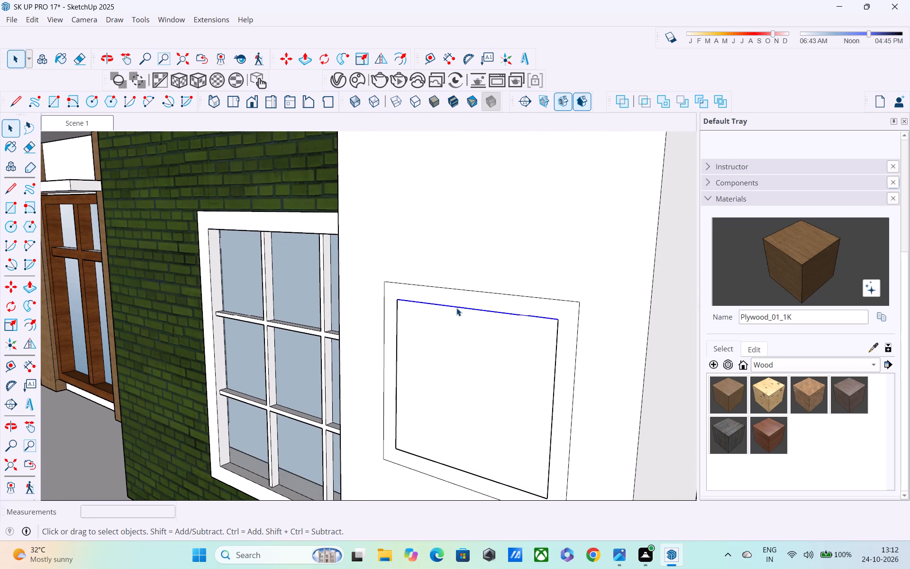
left_click(453, 321)
key("Delete")
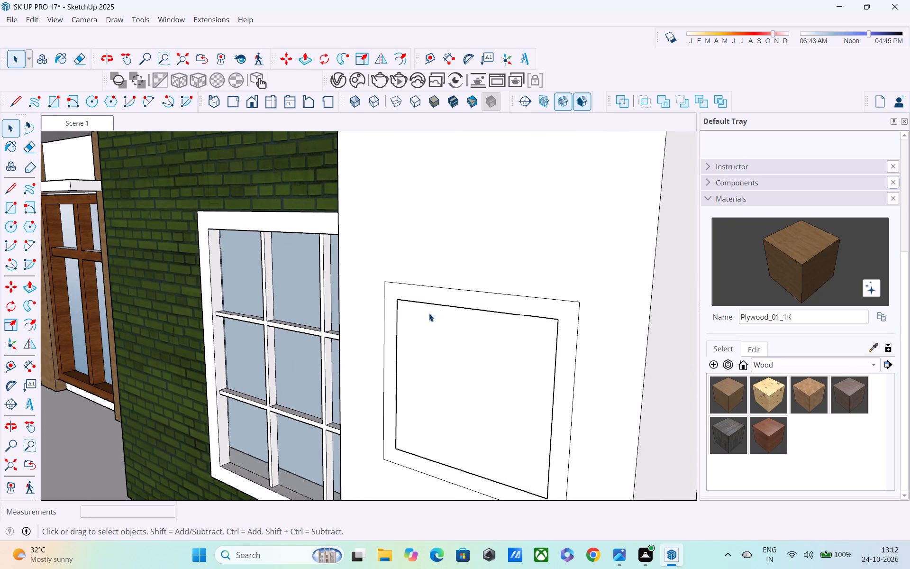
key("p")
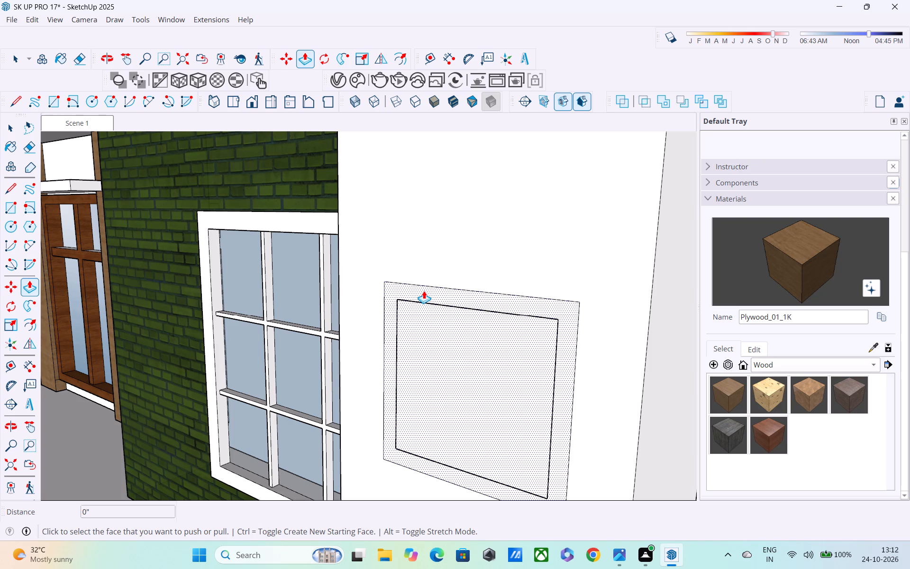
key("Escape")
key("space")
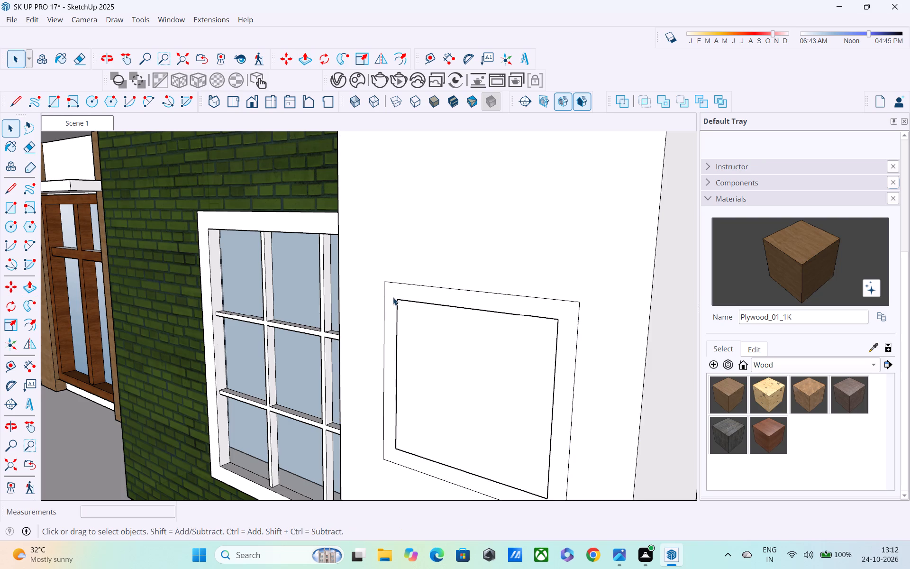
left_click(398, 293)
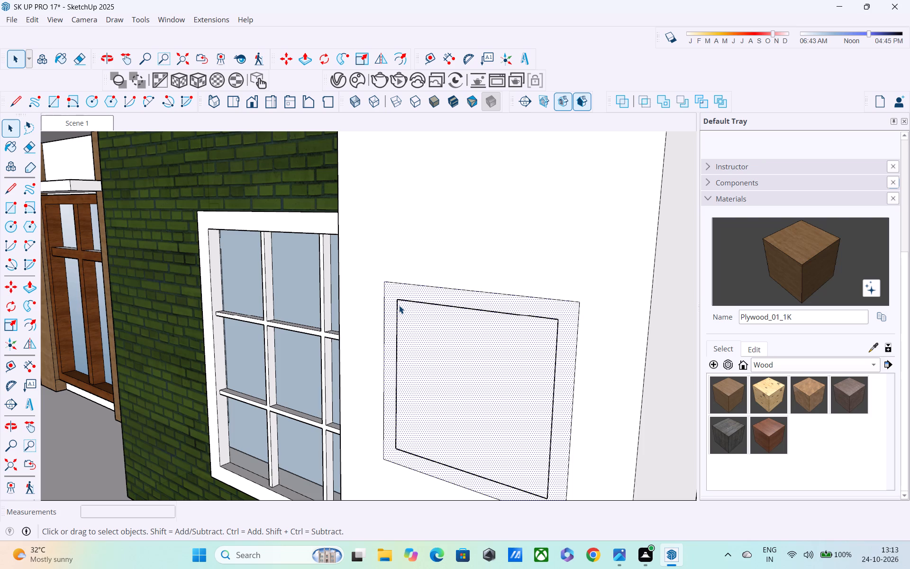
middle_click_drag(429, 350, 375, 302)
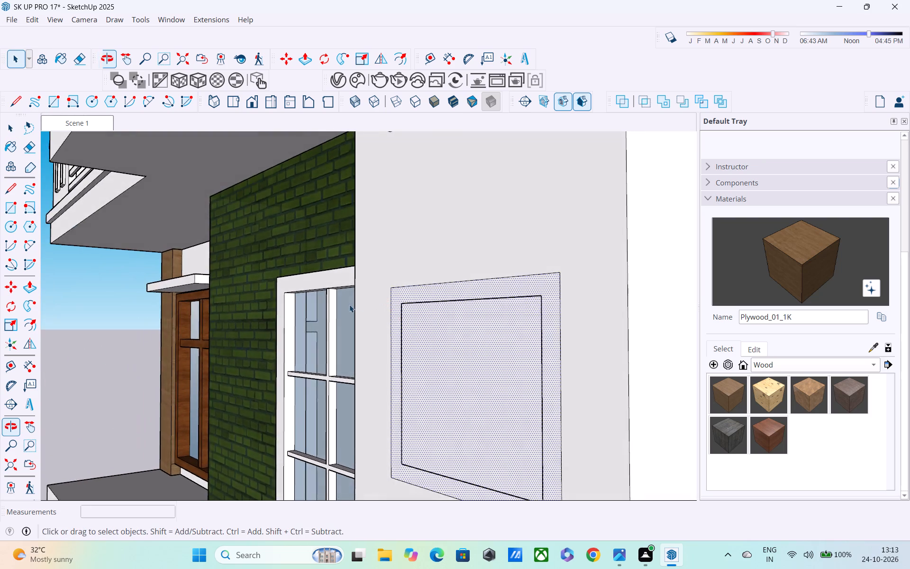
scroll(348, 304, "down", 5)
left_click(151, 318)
Delete the right, top and left edges of the inner outline in the column's middle square.
scroll(361, 308, "up", 6)
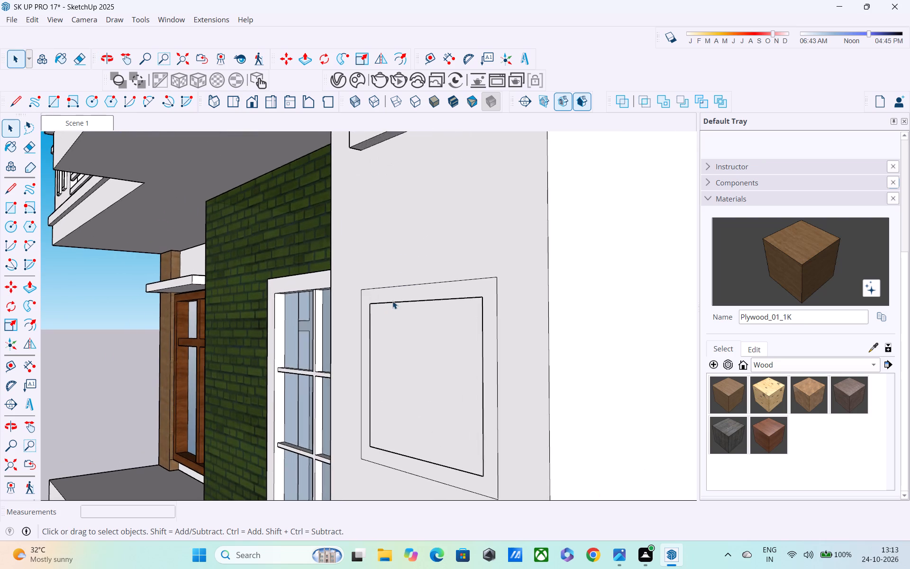
middle_click_drag(392, 301, 324, 336)
scroll(428, 286, "up", 8)
middle_click_drag(423, 301, 407, 271)
scroll(420, 314, "up", 4)
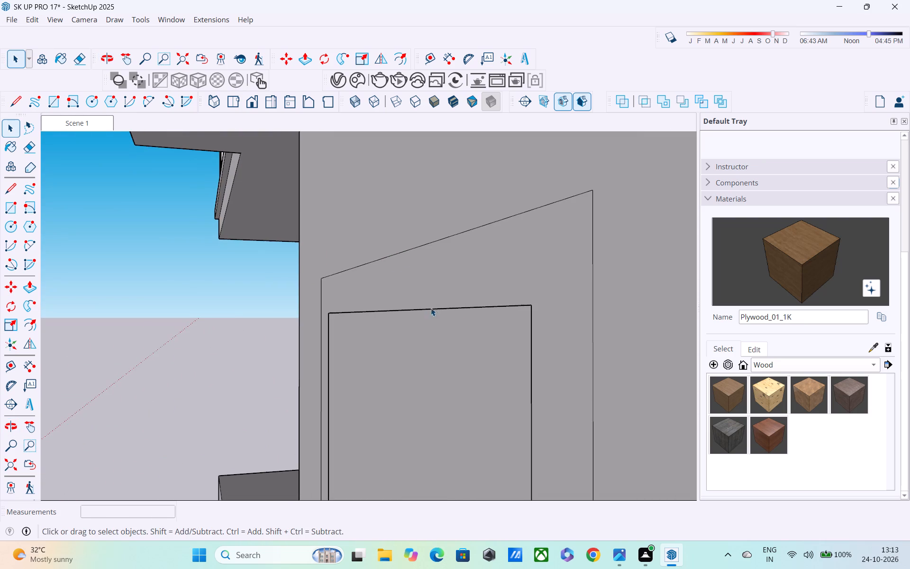
middle_click_drag(493, 310, 526, 338)
scroll(516, 296, "up", 2)
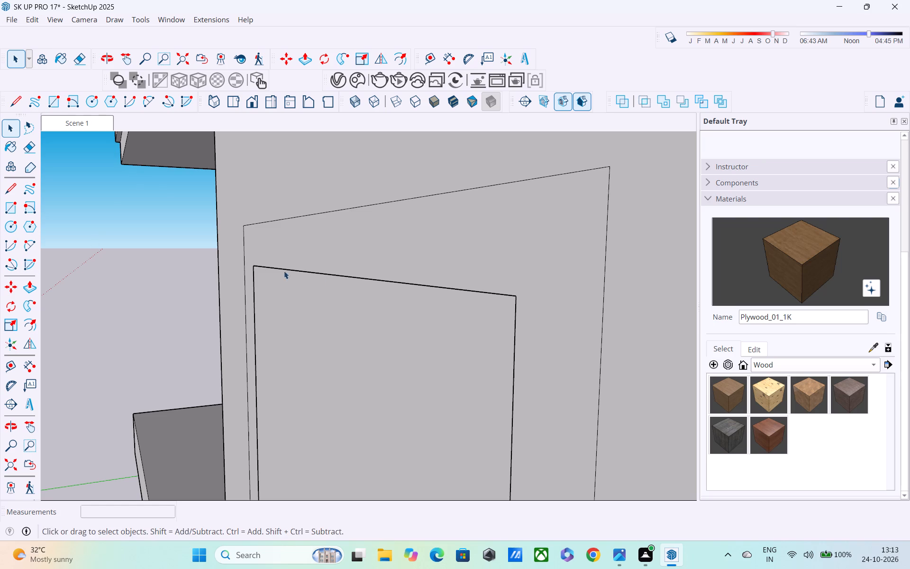
middle_click_drag(342, 274, 282, 267)
scroll(300, 279, "up", 3)
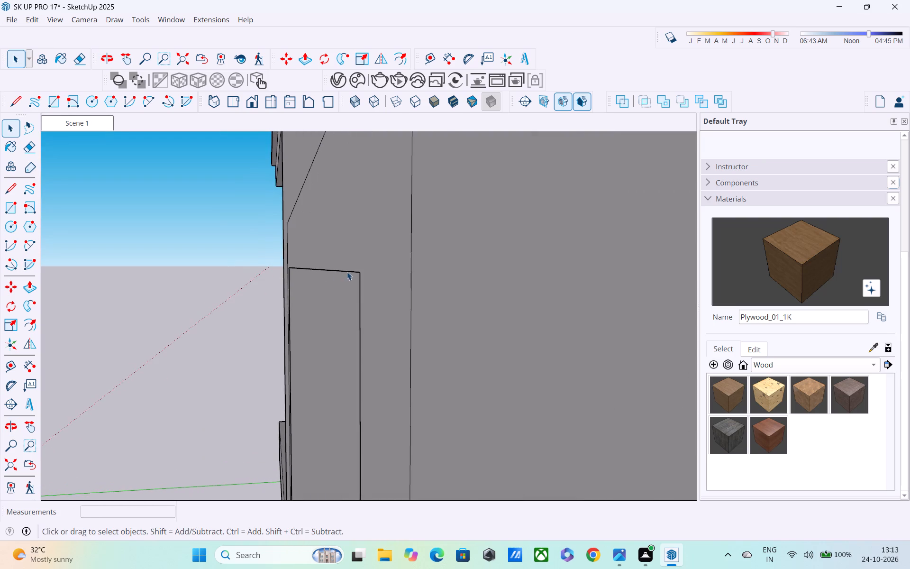
scroll(347, 272, "up", 3)
left_click(362, 272)
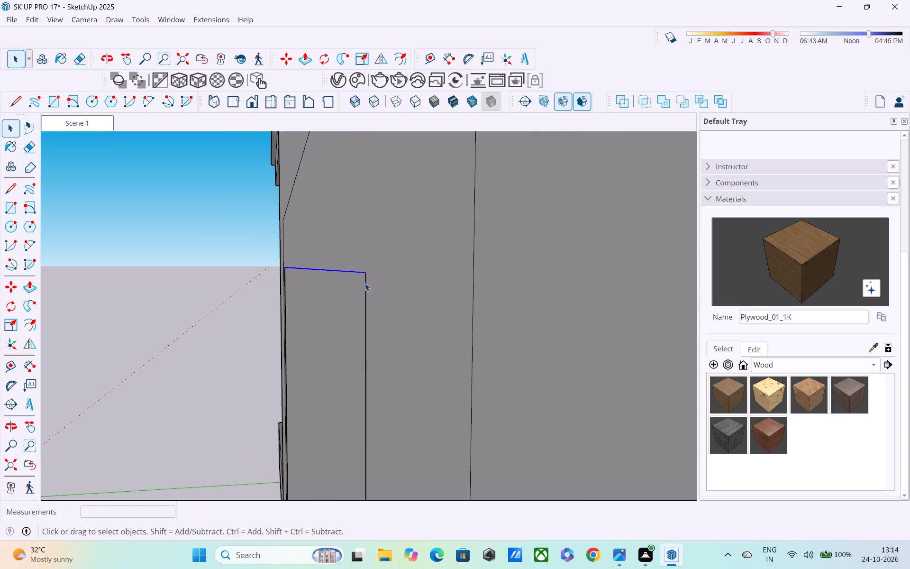
left_click(365, 285)
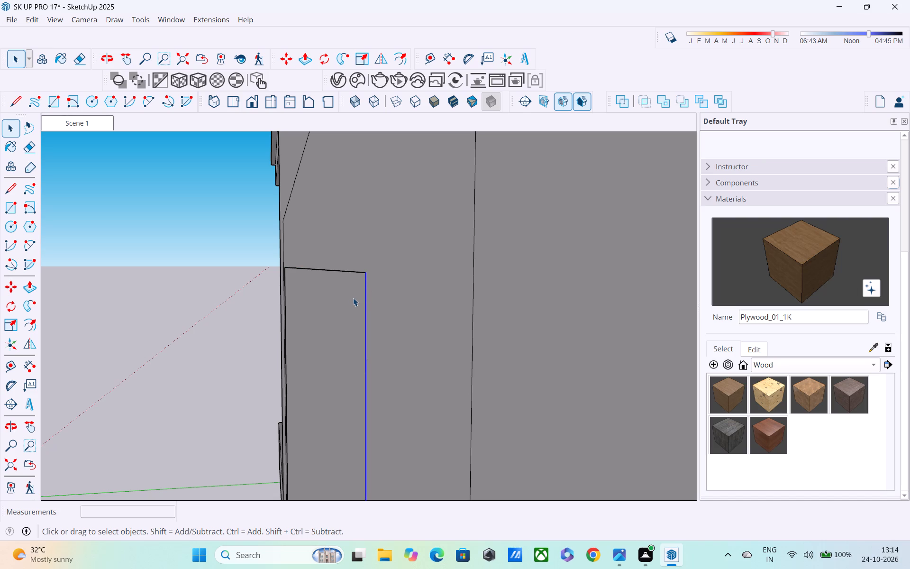
key("Delete")
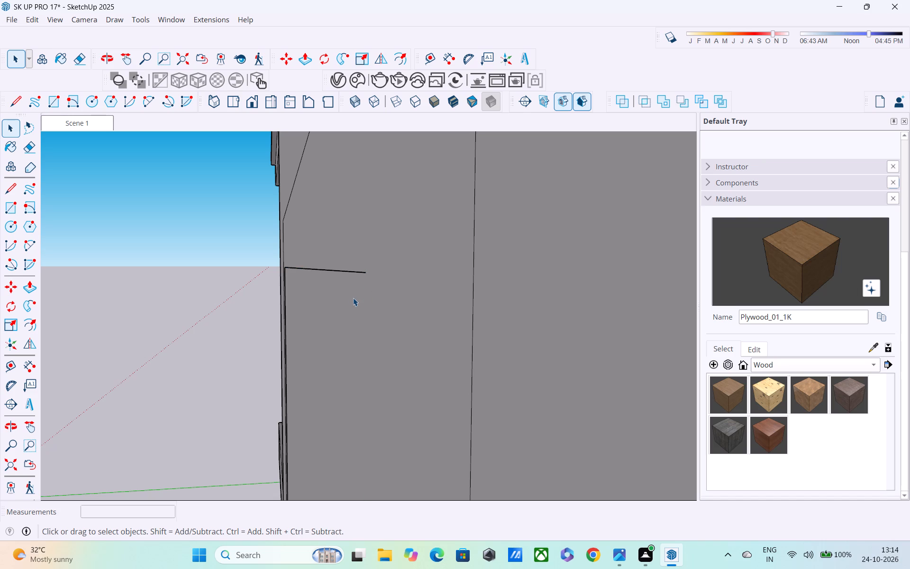
left_click(359, 273, "shift")
key("Delete")
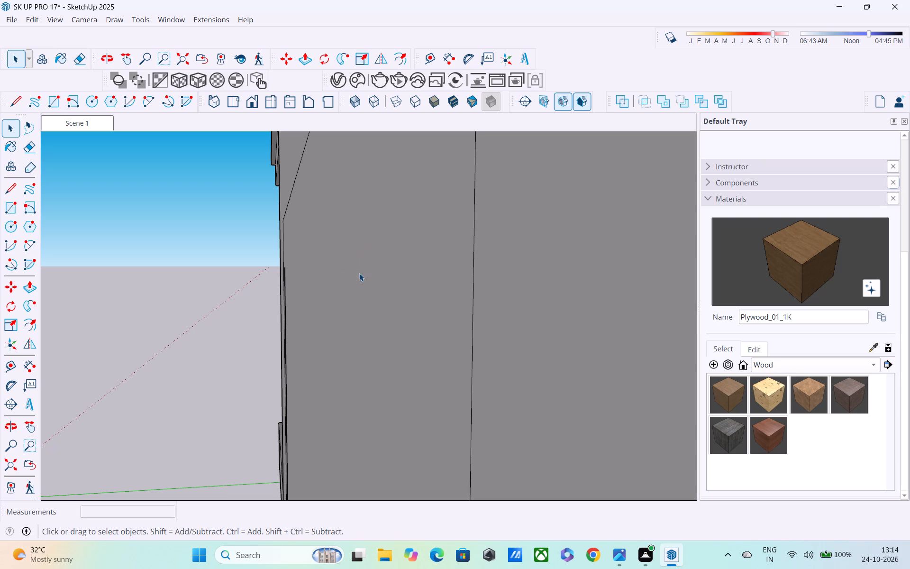
middle_click_drag(315, 286, 409, 303)
middle_click_drag(413, 303, 467, 290, "shift")
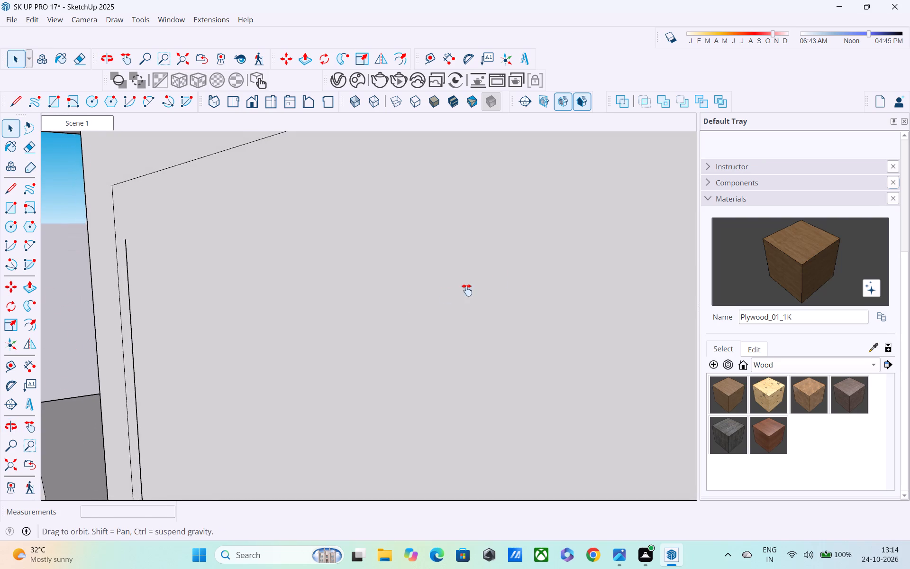
middle_click_drag(467, 290, 519, 263, "shift")
left_click(145, 234)
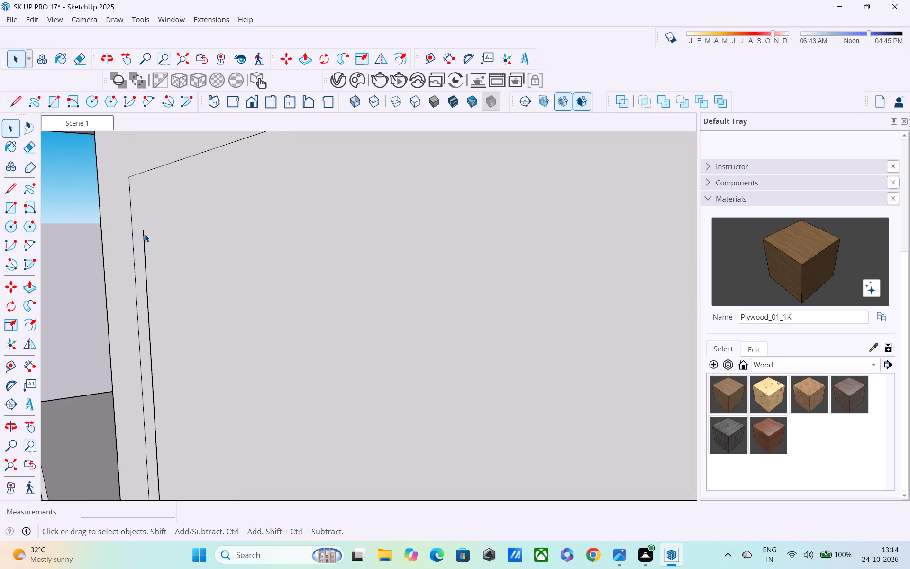
key("Delete")
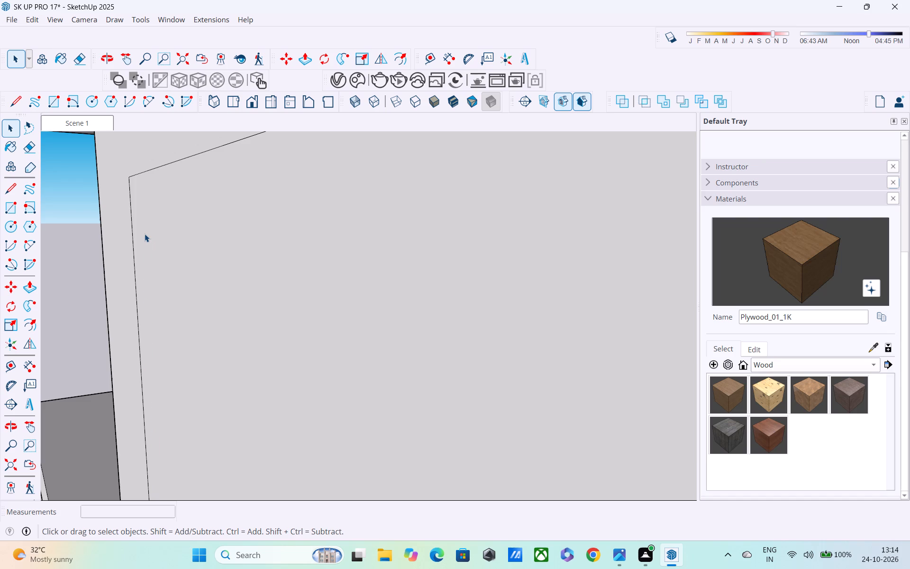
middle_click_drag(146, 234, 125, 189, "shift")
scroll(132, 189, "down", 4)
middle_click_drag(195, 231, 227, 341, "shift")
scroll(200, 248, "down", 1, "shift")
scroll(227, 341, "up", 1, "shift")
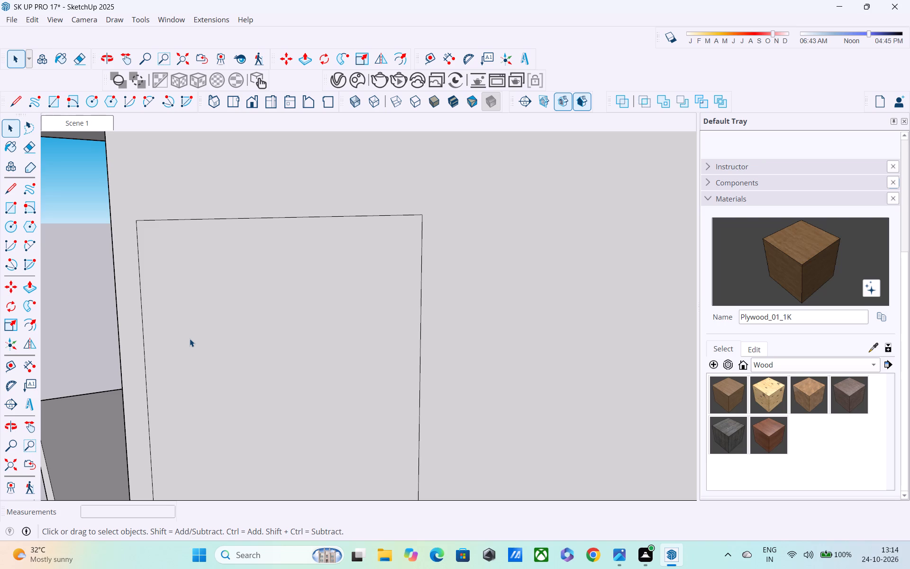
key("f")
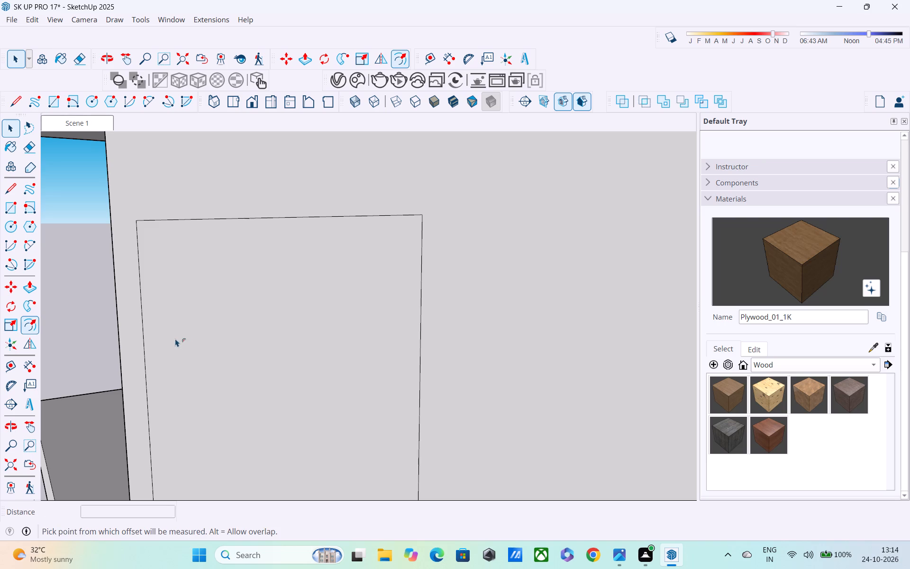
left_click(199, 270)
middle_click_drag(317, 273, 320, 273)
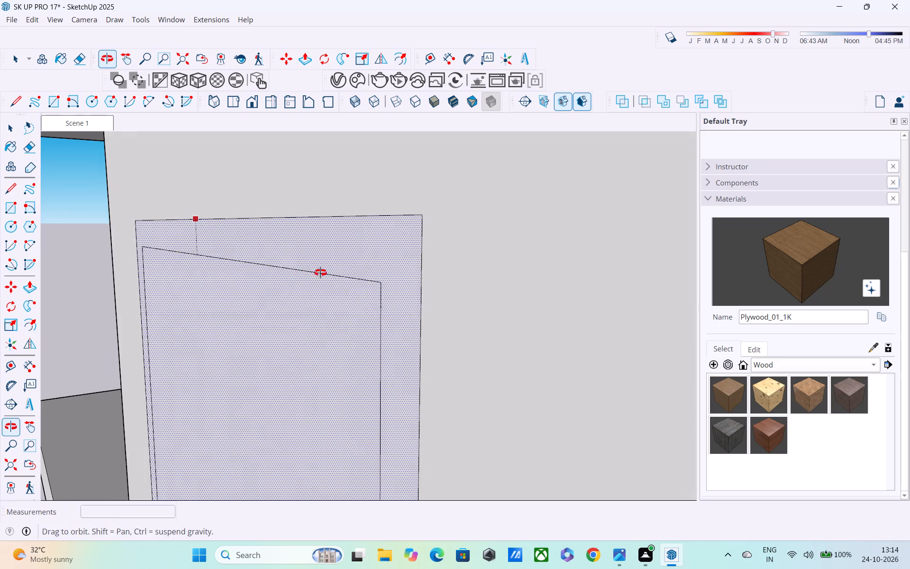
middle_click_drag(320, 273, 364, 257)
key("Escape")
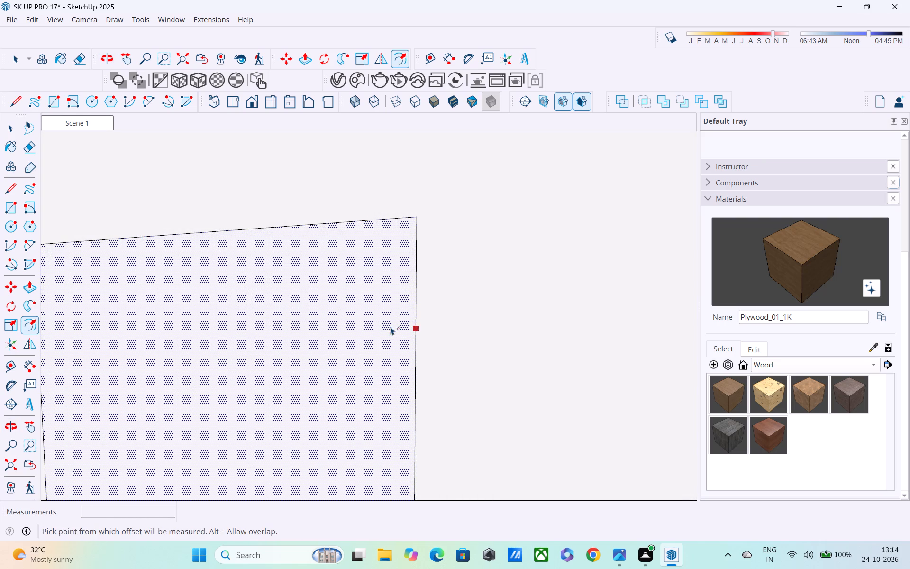
Delete the remaining bottom edge of the inner outline in the column's middle square.
scroll(402, 307, "down", 3)
scroll(394, 348, "down", 2)
middle_click_drag(393, 364, 449, 302)
scroll(393, 364, "up", 1)
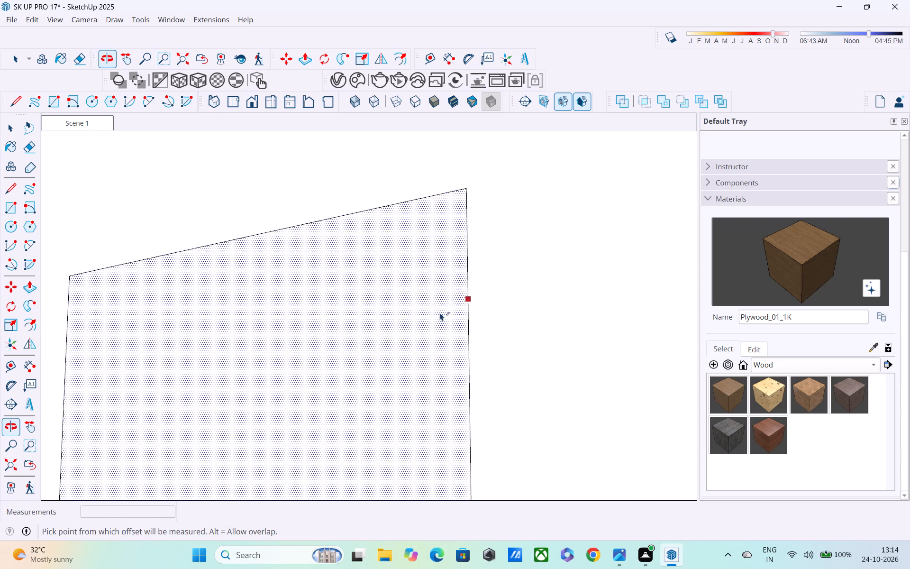
scroll(437, 318, "down", 1)
middle_click_drag(455, 339, 454, 383)
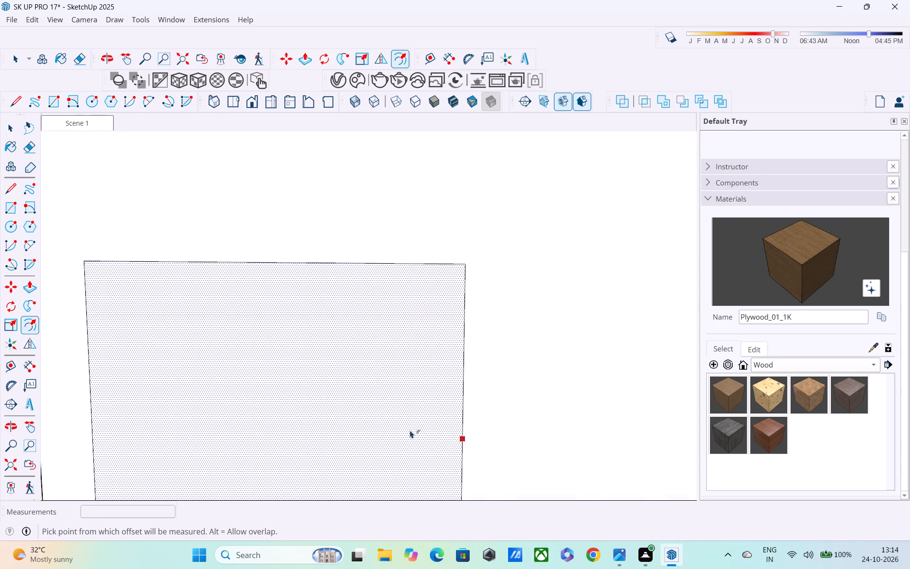
middle_click_drag(407, 459, 453, 303, "shift")
scroll(449, 320, "down", 1)
middle_click_drag(464, 345, 568, 250)
scroll(560, 252, "down", 5)
middle_click_drag(486, 343, 492, 358)
key("space")
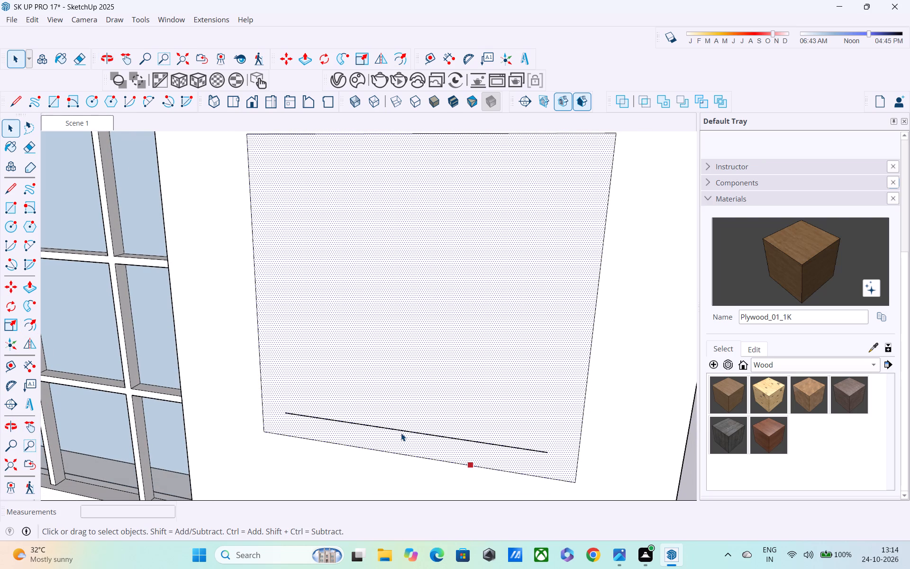
left_click(401, 432)
key("Delete")
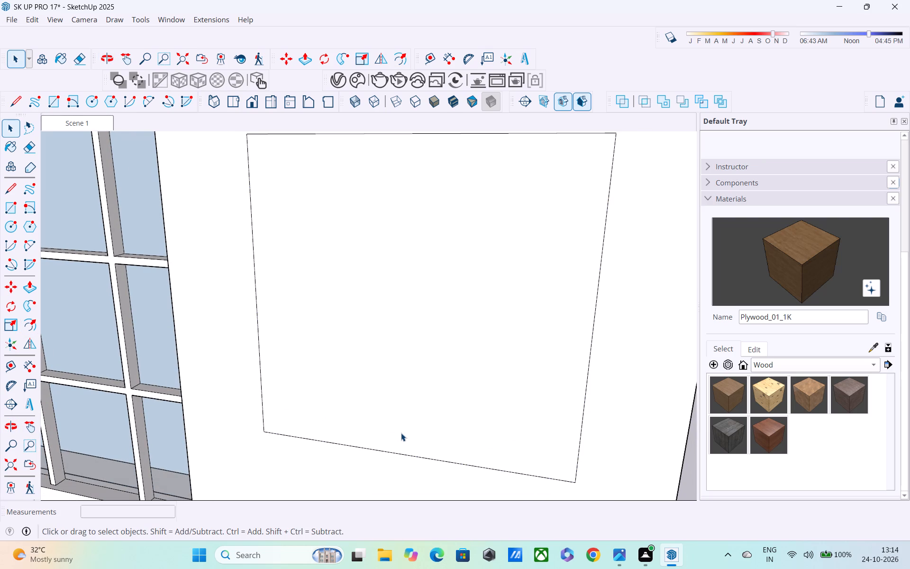
Offset the outline of the column's middle square inward by 2".
key("f")
left_click(391, 433)
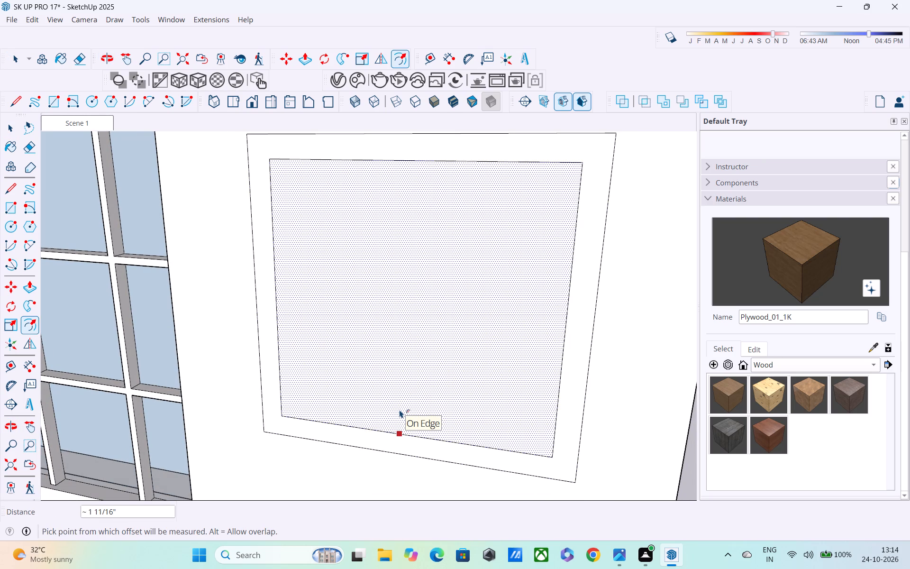
type("2\"")
key("Return")
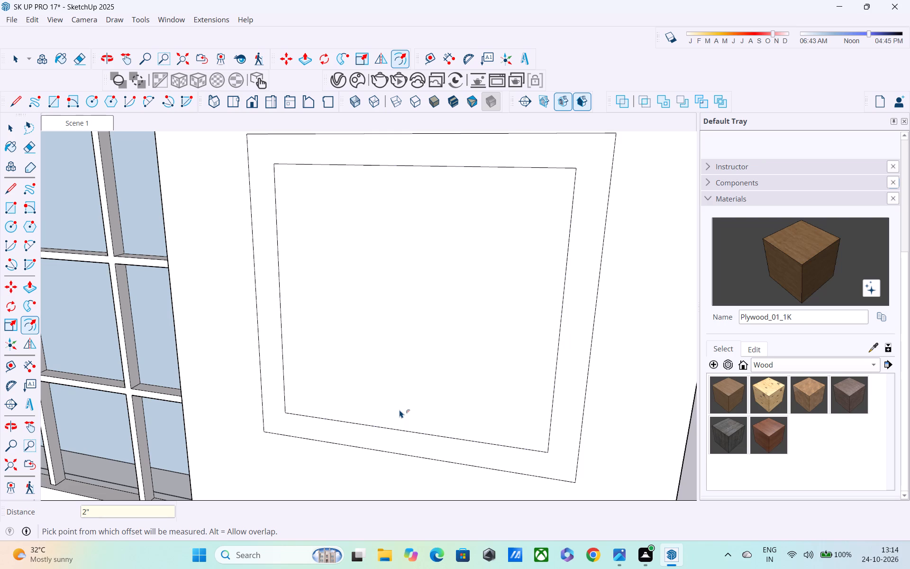
Delete the face inside the inner outline of the column's bottom square.
scroll(299, 382, "down", 4)
middle_click_drag(312, 404, 312, 401)
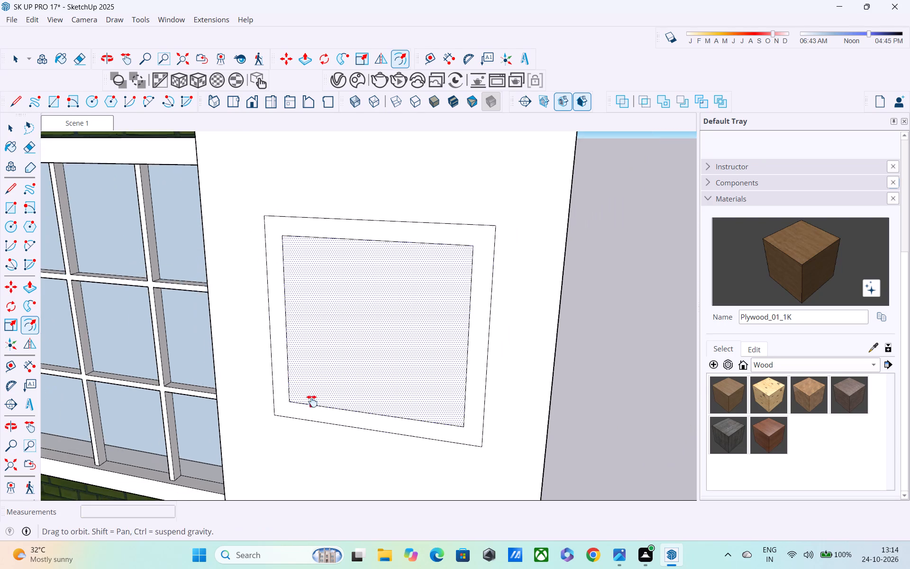
middle_click_drag(312, 401, 311, 283)
scroll(333, 394, "down", 2)
middle_click_drag(337, 420, 333, 310, "shift")
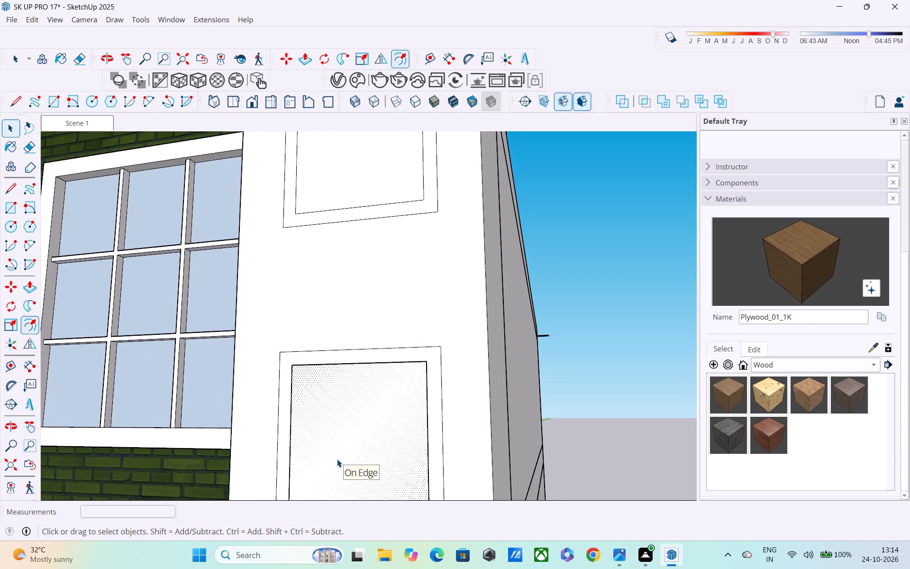
key("space")
left_click(352, 451)
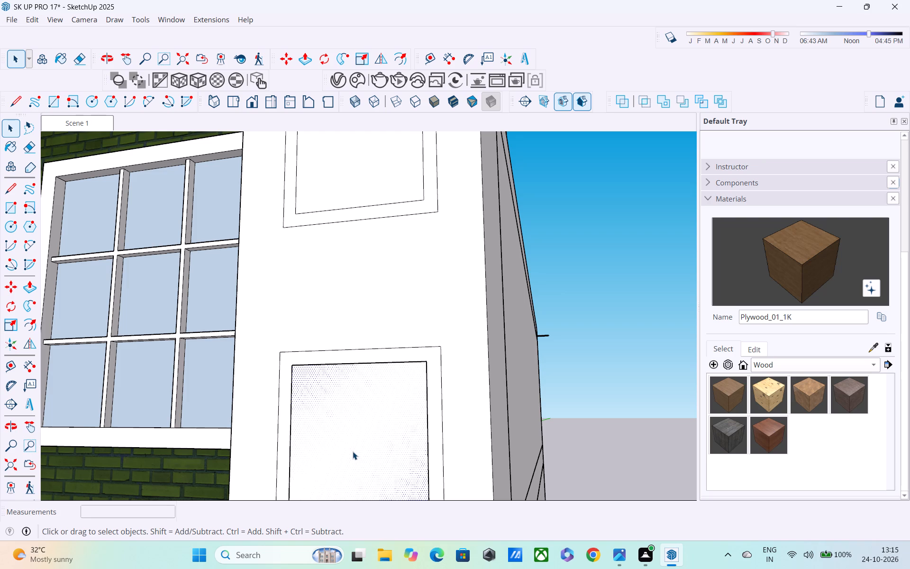
key("Delete")
Erase all the inner outline edges of the column's bottom square, leaving only its outer outline.
left_click(355, 363)
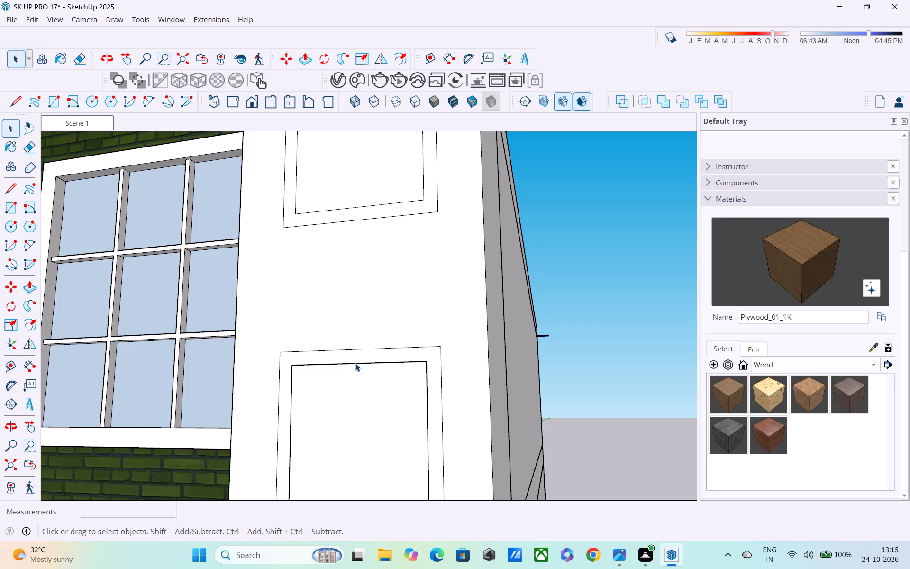
key("e")
left_click_drag(364, 363, 366, 391)
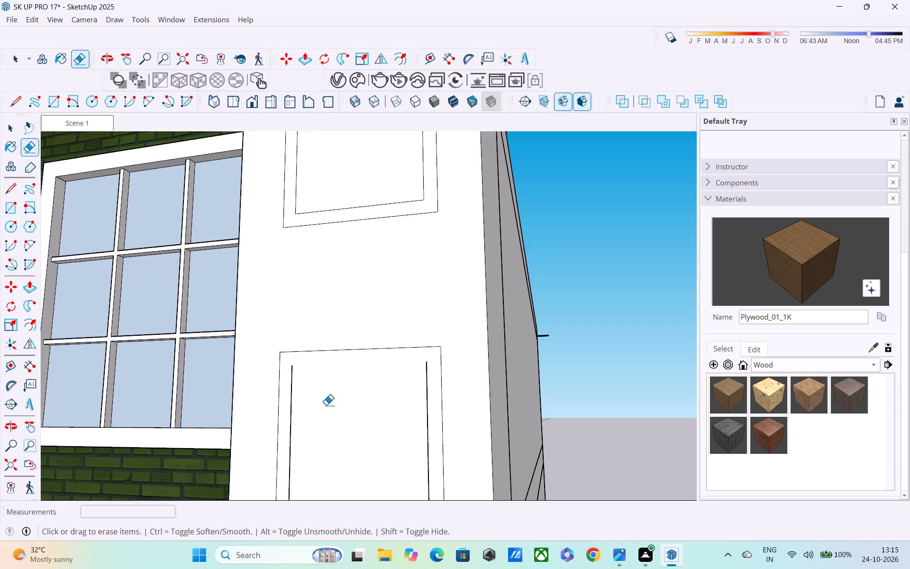
left_click_drag(285, 390, 320, 416)
left_click_drag(434, 401, 423, 450)
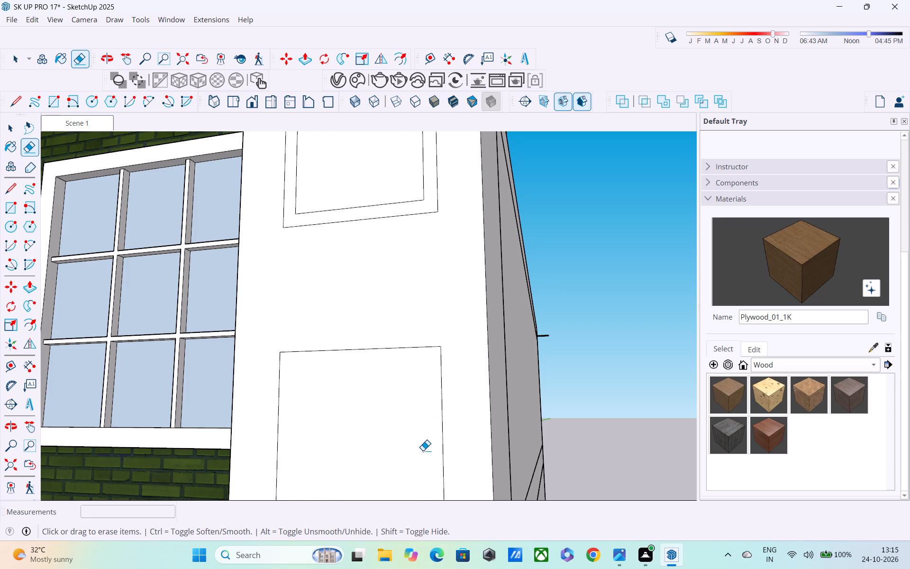
middle_click_drag(426, 445, 408, 265, "shift")
left_click_drag(371, 318, 371, 332)
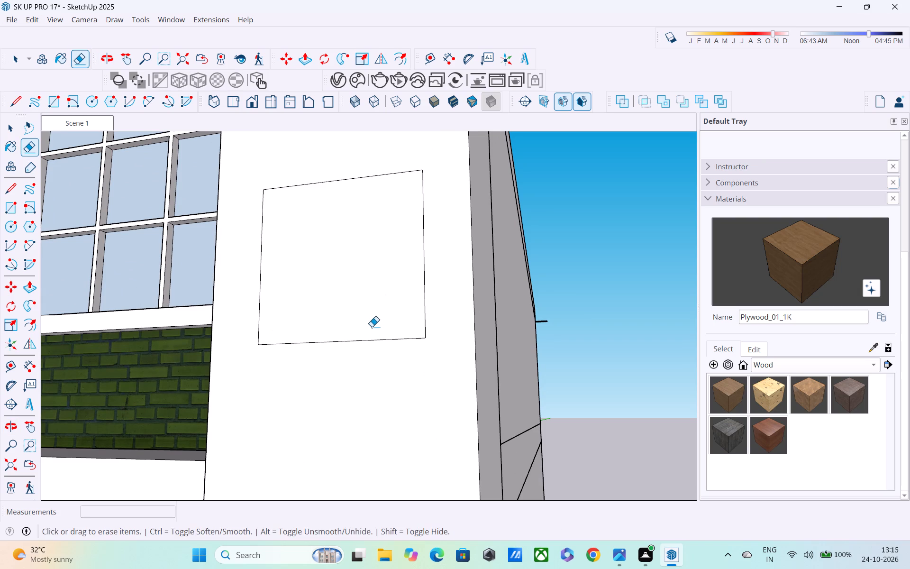
Offset the outline of the column's bottom square inward by 2".
middle_click_drag(373, 331, 364, 420)
key("f")
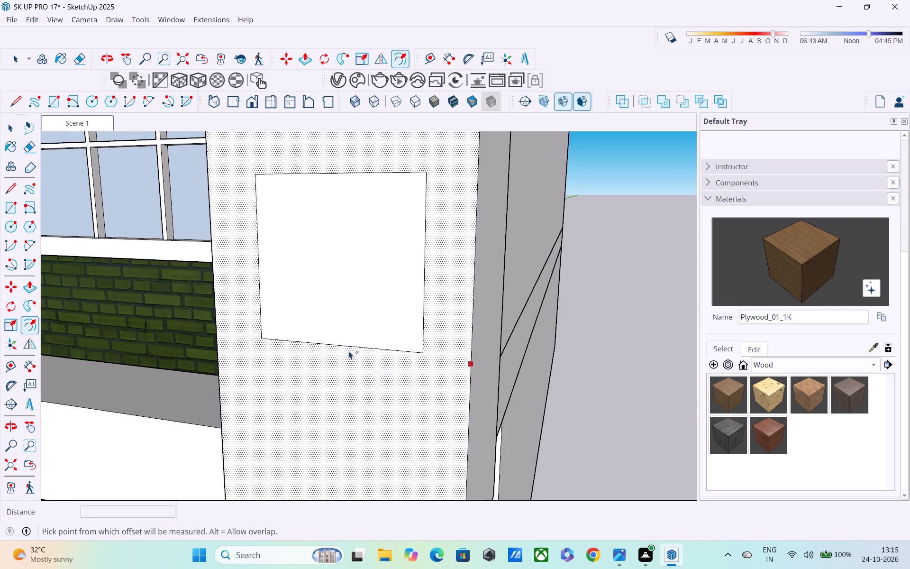
left_click(343, 340)
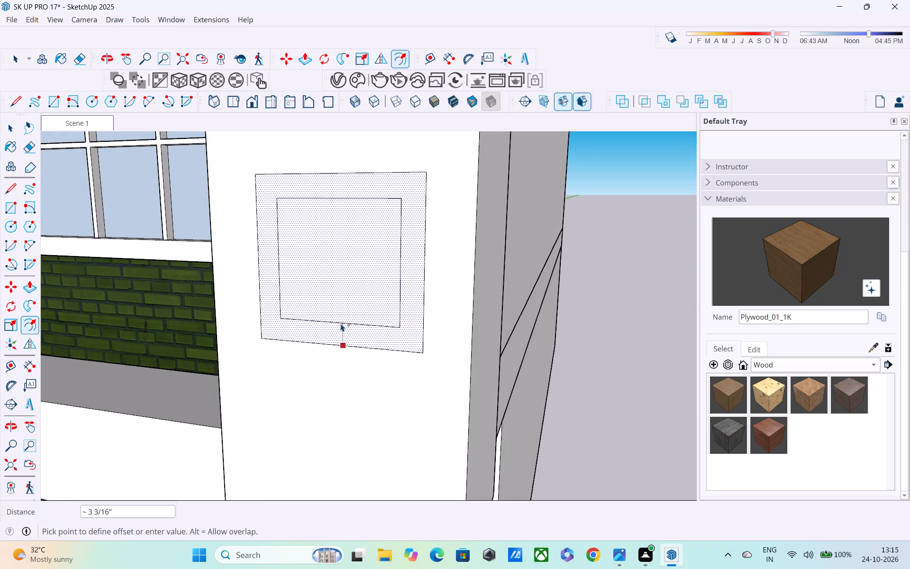
type("2\"")
key("Return")
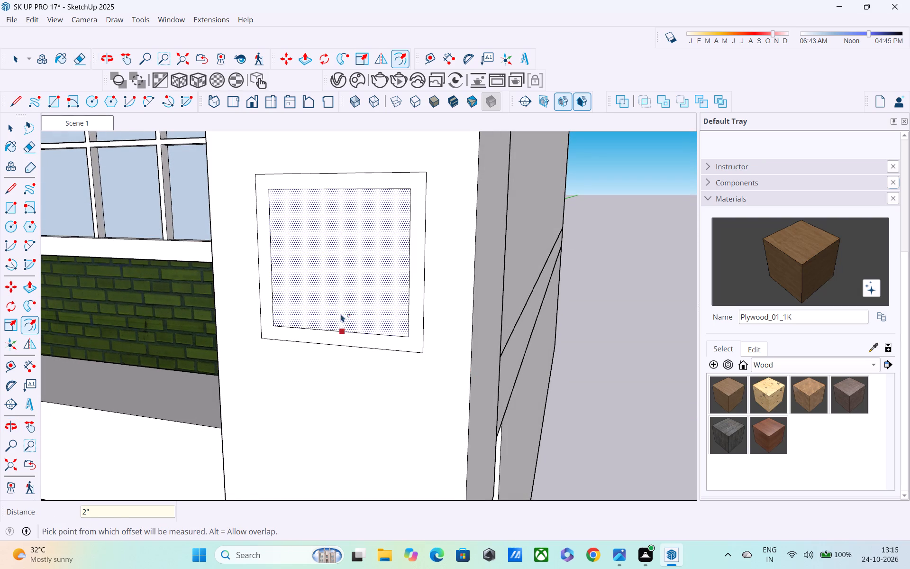
Push/Pull the border of the column's middle square by 2".
middle_click_drag(330, 303, 325, 441, "shift")
middle_click_drag(317, 377, 325, 491)
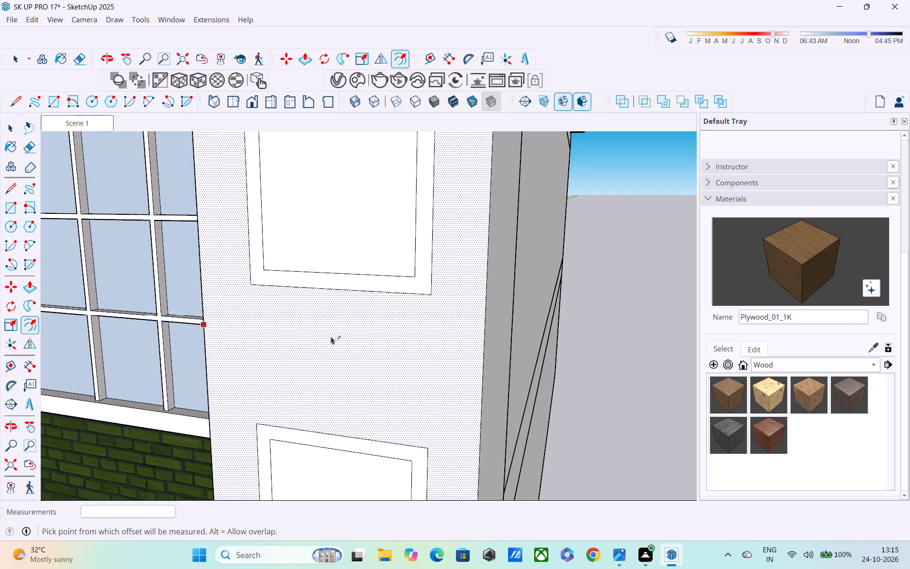
key("space")
key("p")
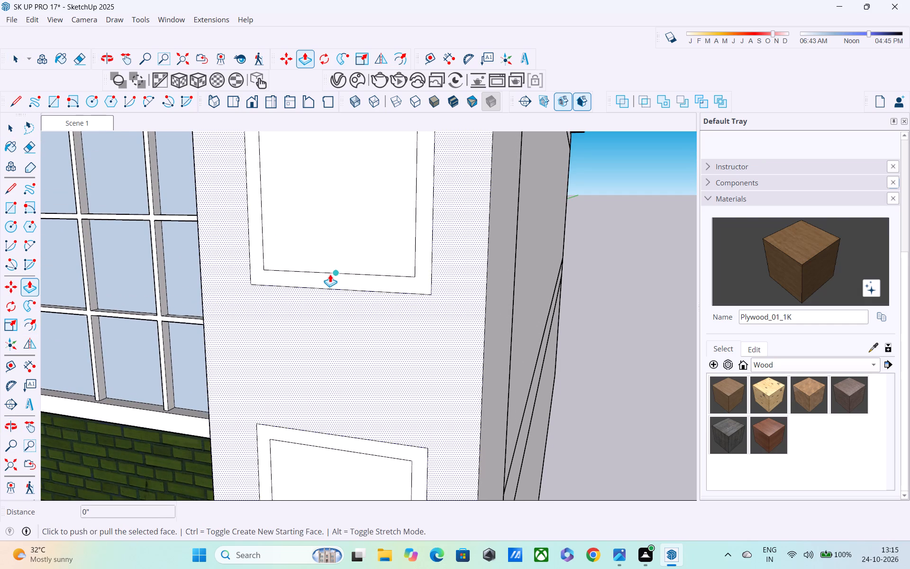
key("space")
left_click(330, 280)
key("p")
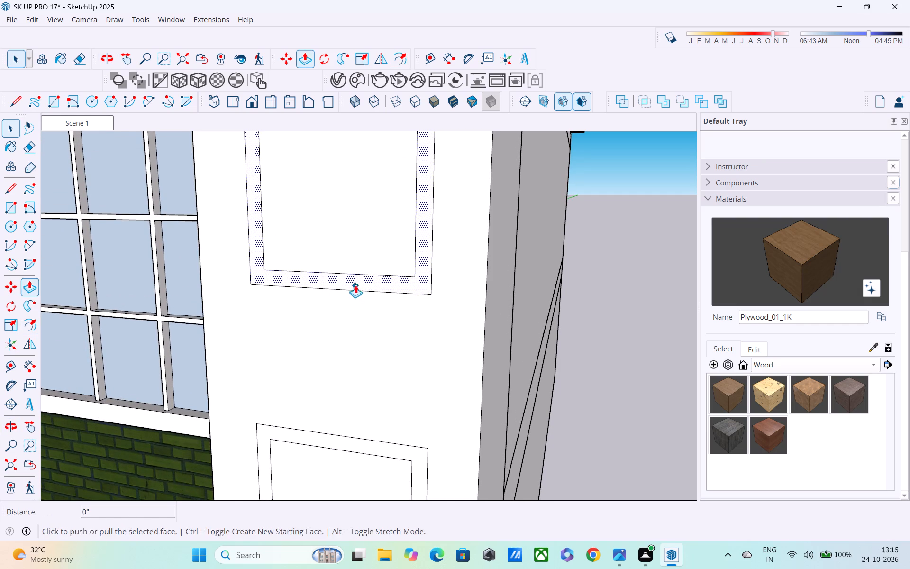
left_click(356, 282)
type("2\"")
key("Return")
middle_click_drag(370, 307, 309, 55, "shift")
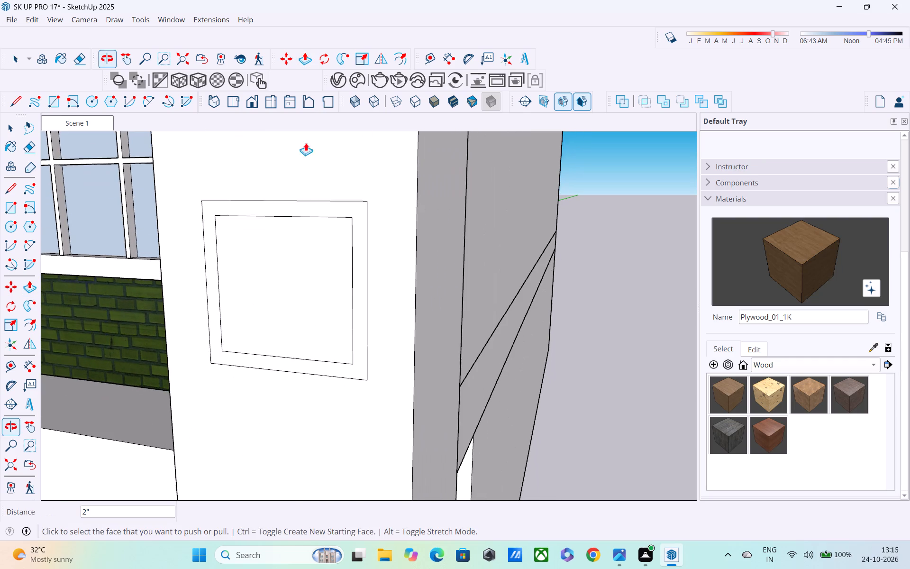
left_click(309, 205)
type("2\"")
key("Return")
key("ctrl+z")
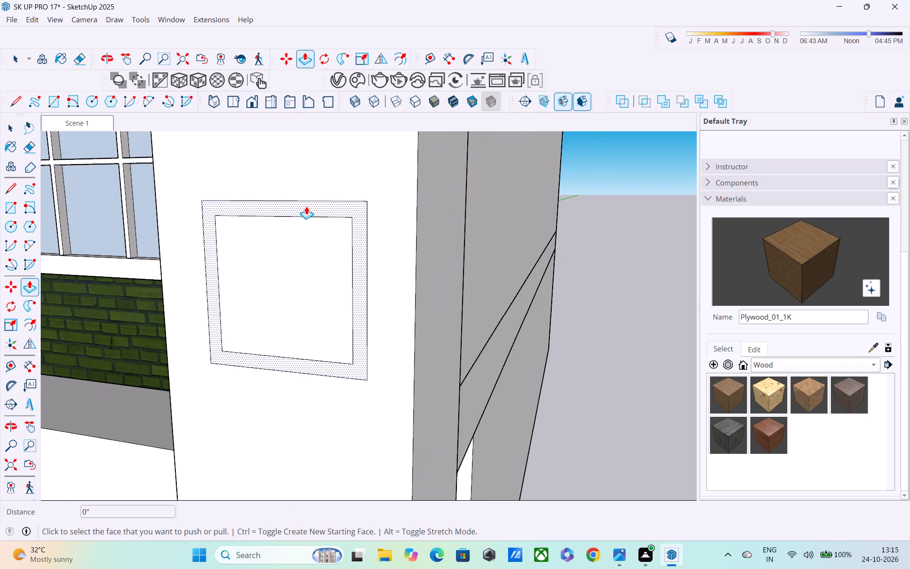
Push/Pull the border of the column's bottom square outward by 2".
left_click(306, 206)
type("2\";")
key("Return")
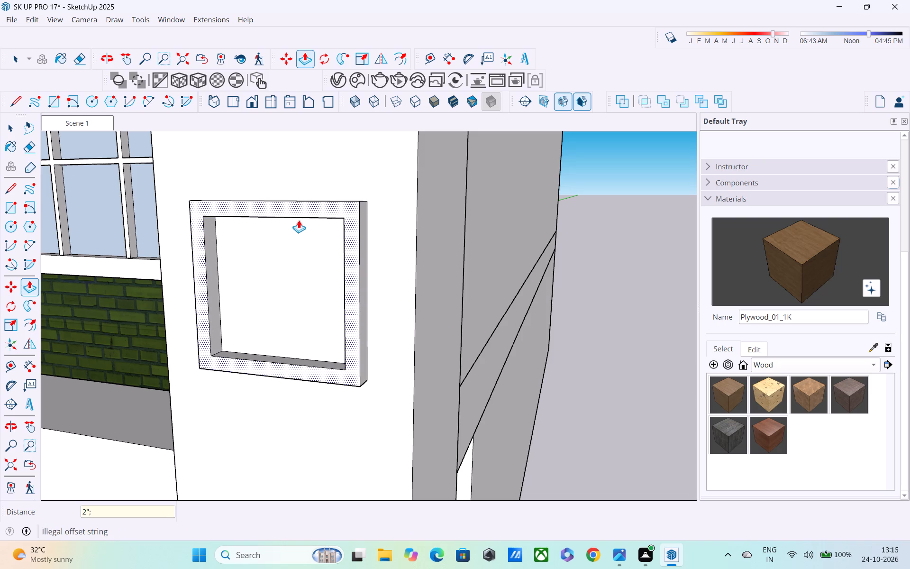
key("BackSpace")
type("2\"")
key("Return")
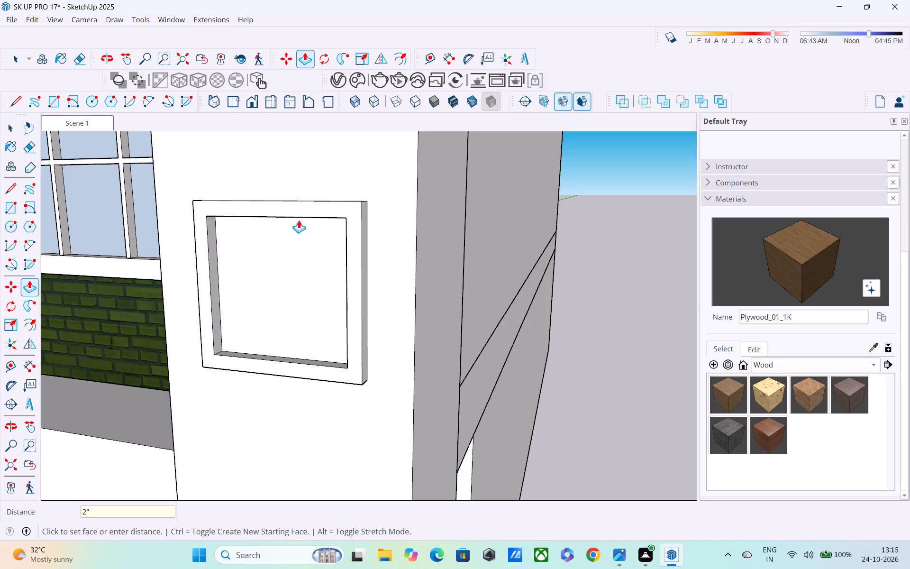
Examine the three projecting square frames on the column from the front and the side.
scroll(289, 219, "down", 4)
middle_click_drag(293, 278, 402, 319)
scroll(382, 303, "down", 4)
middle_click_drag(382, 303, 386, 330)
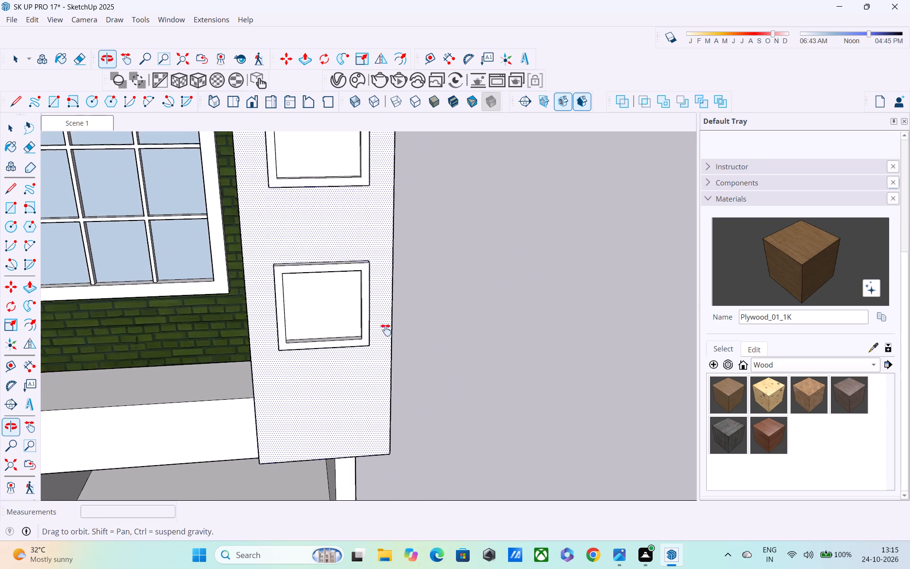
middle_click_drag(386, 330, 382, 430)
scroll(318, 330, "down", 4)
middle_click_drag(318, 330, 287, 264)
scroll(287, 264, "up", 1, "shift")
scroll(287, 264, "down", 2)
middle_click_drag(289, 267, 337, 429, "shift")
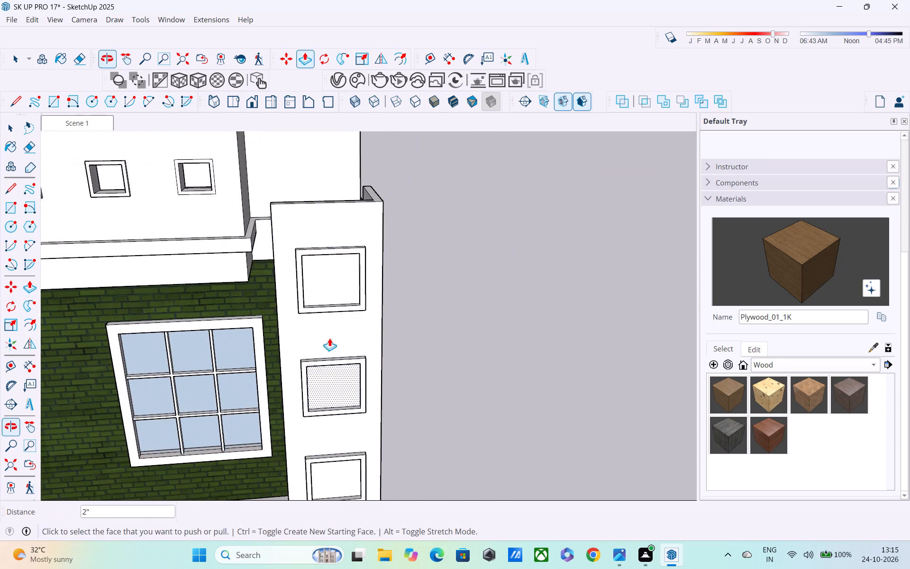
middle_click_drag(329, 331, 168, 280)
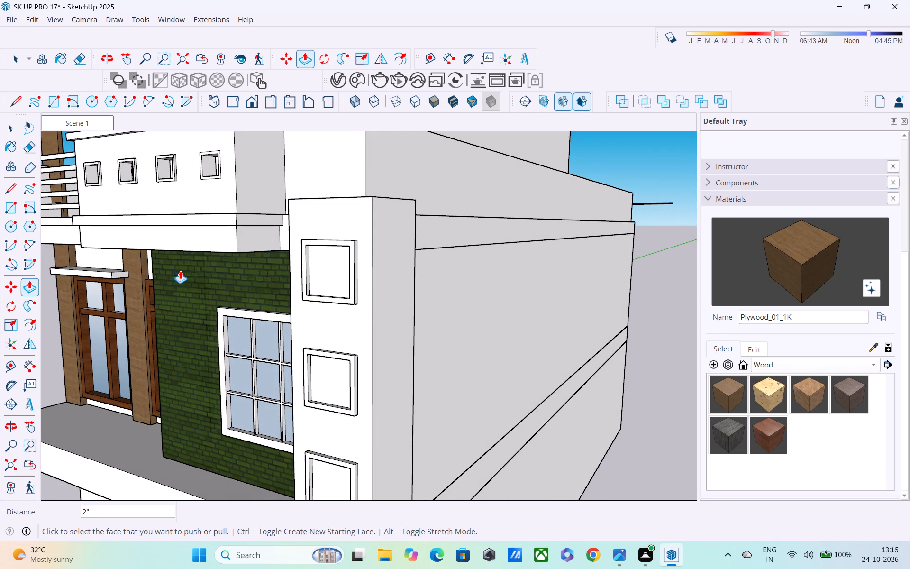
middle_click_drag(180, 271, 318, 303)
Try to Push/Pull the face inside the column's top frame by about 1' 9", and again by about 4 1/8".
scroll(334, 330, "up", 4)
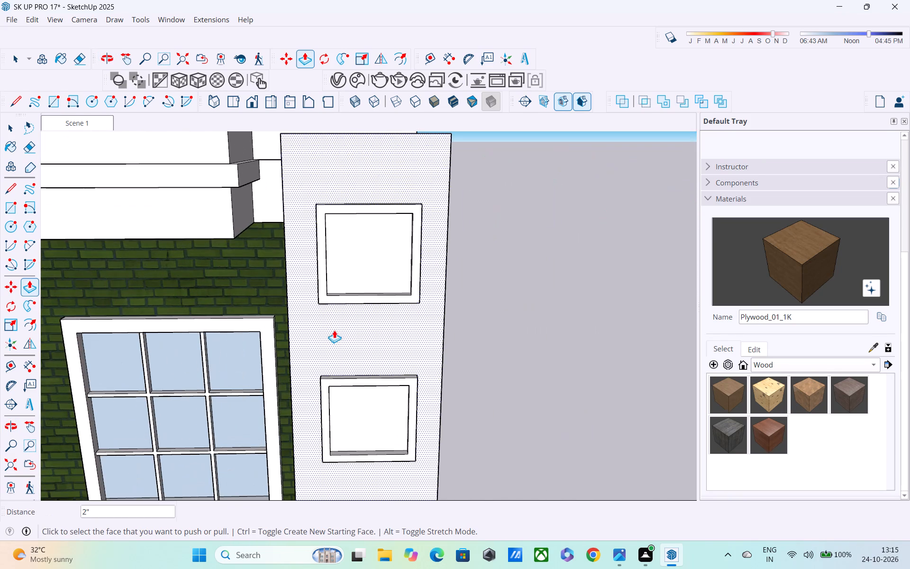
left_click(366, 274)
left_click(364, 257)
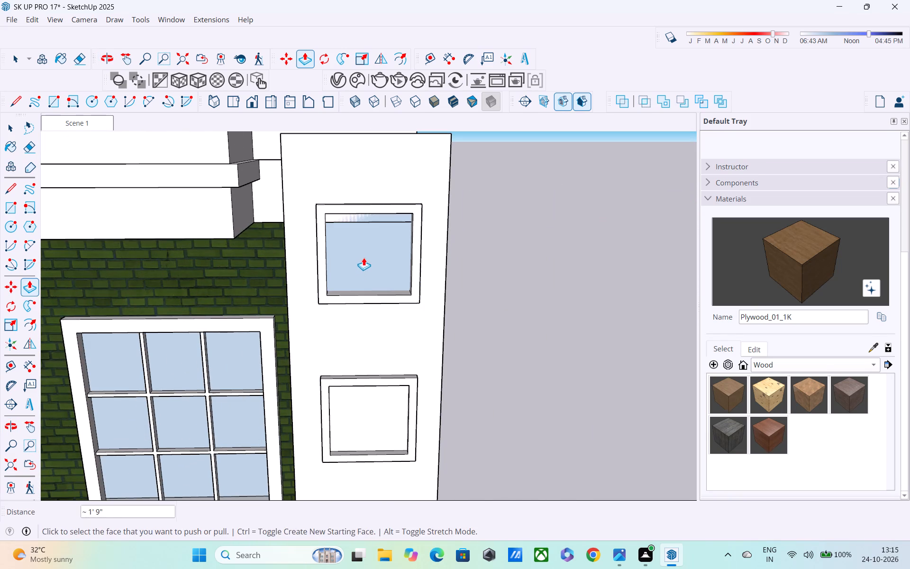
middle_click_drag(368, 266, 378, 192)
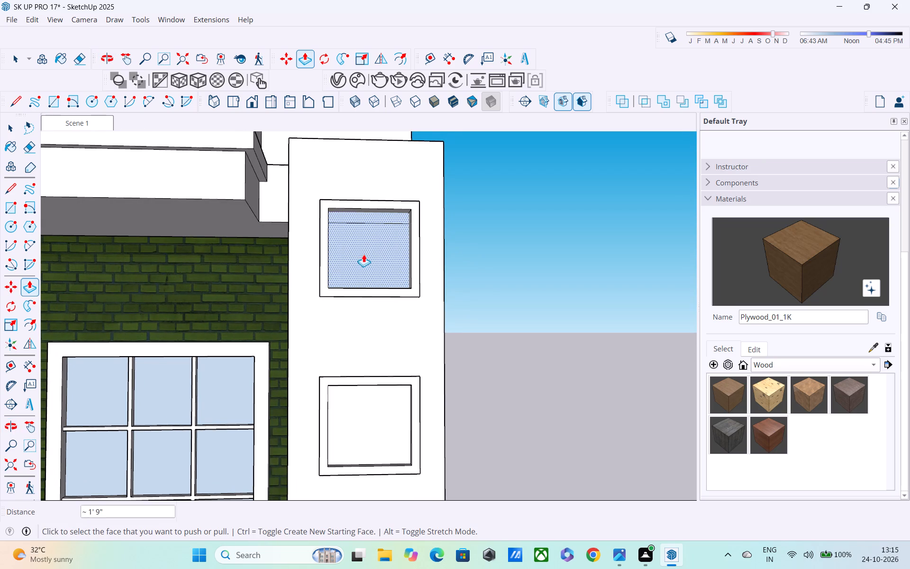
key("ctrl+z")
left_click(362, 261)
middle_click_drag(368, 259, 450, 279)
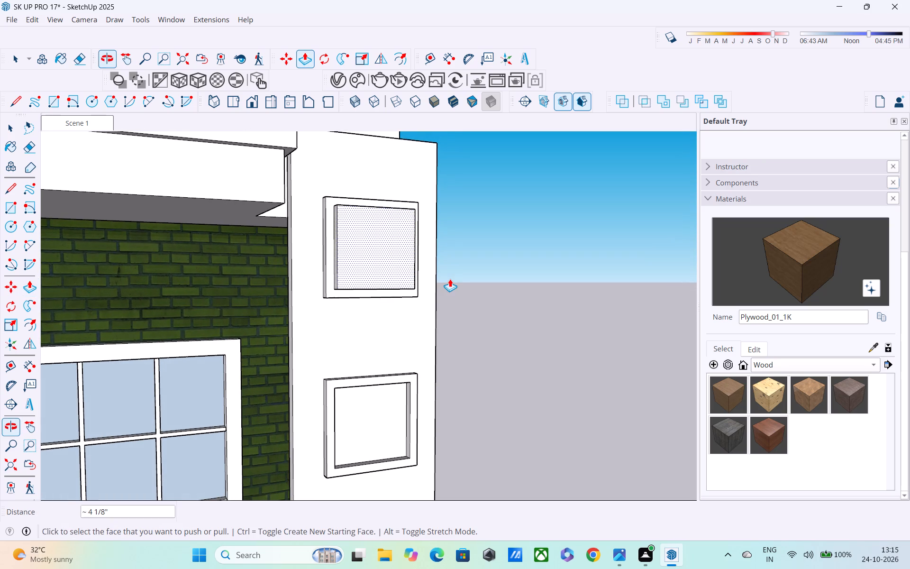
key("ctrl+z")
Push/Pull the face inside each of the column's three frames 3" back, cutting square openings through the column.
left_click_drag(378, 267, 368, 263)
left_click(353, 253)
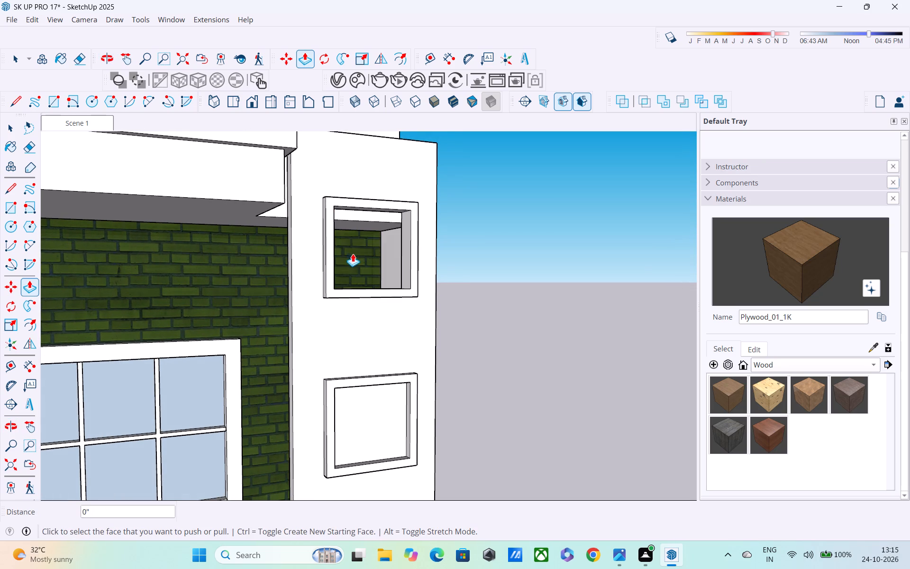
left_click(375, 410)
middle_click_drag(352, 402, 350, 402)
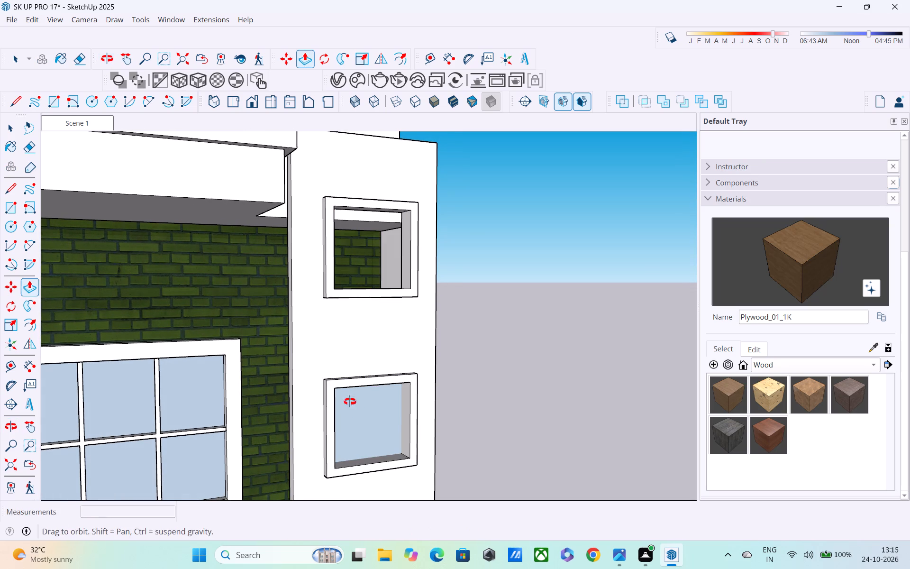
middle_click_drag(350, 402, 327, 315)
left_click(346, 431)
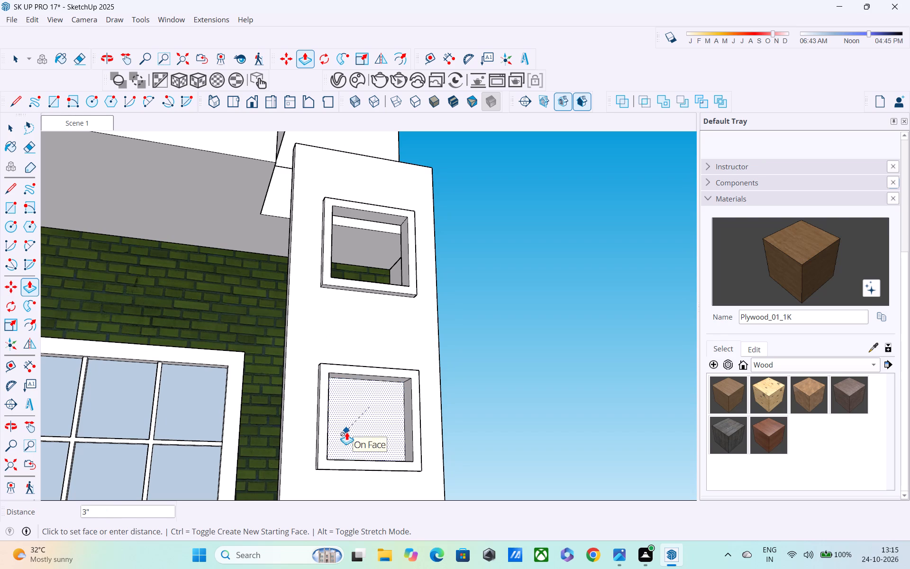
middle_click_drag(373, 443, 338, 260, "shift")
left_click(337, 399)
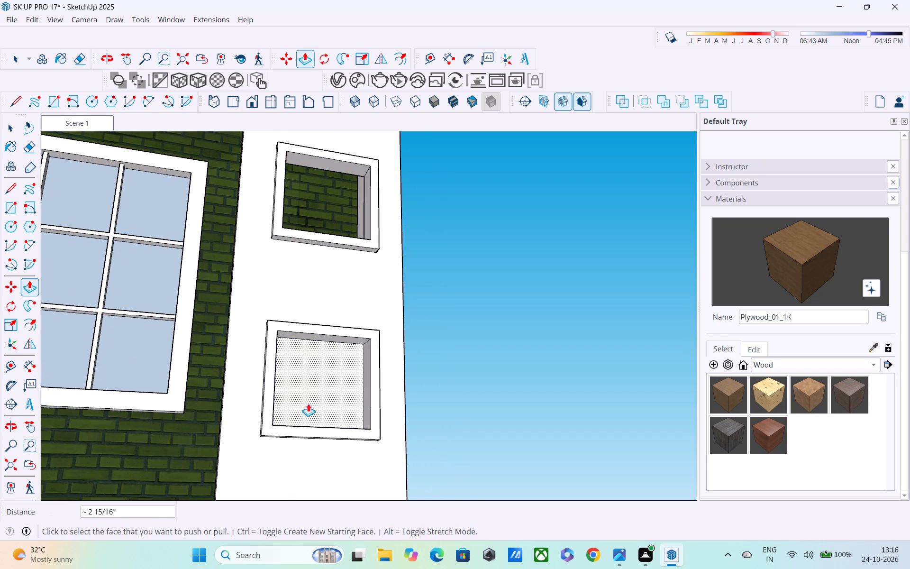
key("ctrl+z")
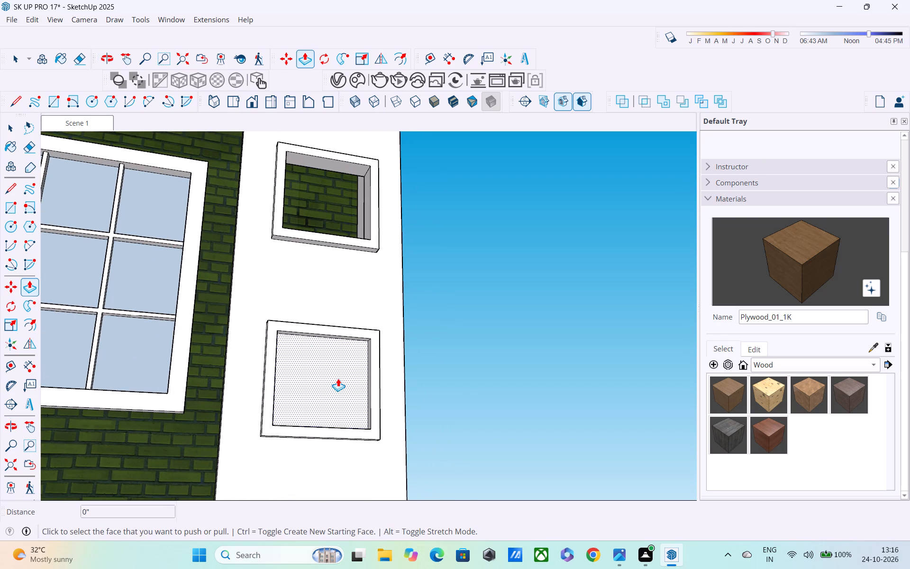
left_click(341, 355)
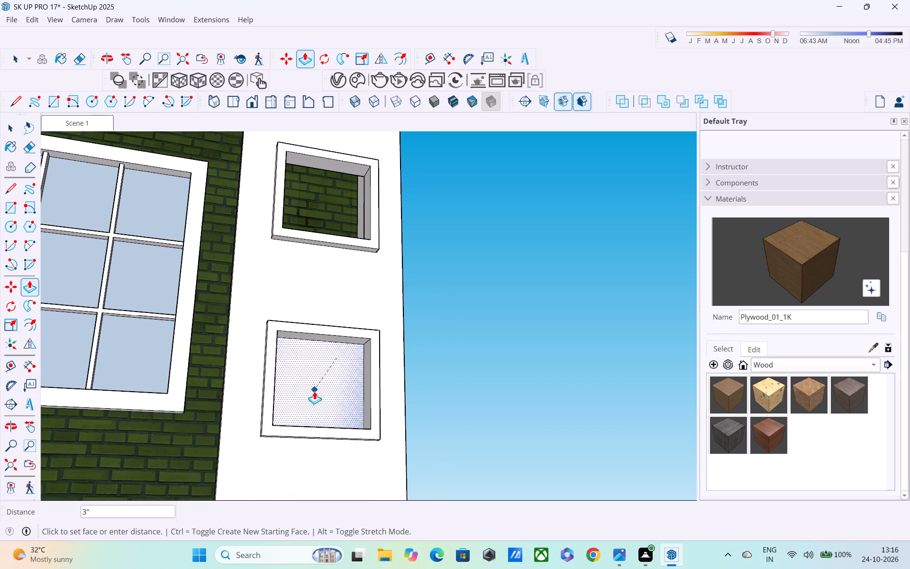
left_click(314, 391)
Draw a rectangle filling the opening of the column's middle frame, midway through the opening's depth.
middle_click_drag(330, 393, 182, 456)
scroll(211, 439, "down", 5)
middle_click_drag(337, 429, 375, 436)
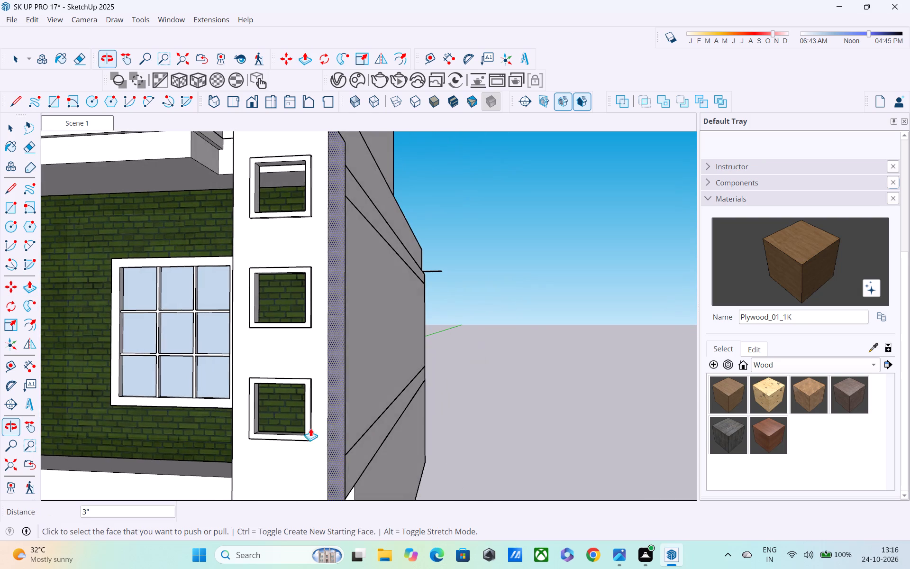
middle_click_drag(329, 349, 247, 359)
scroll(275, 301, "up", 3)
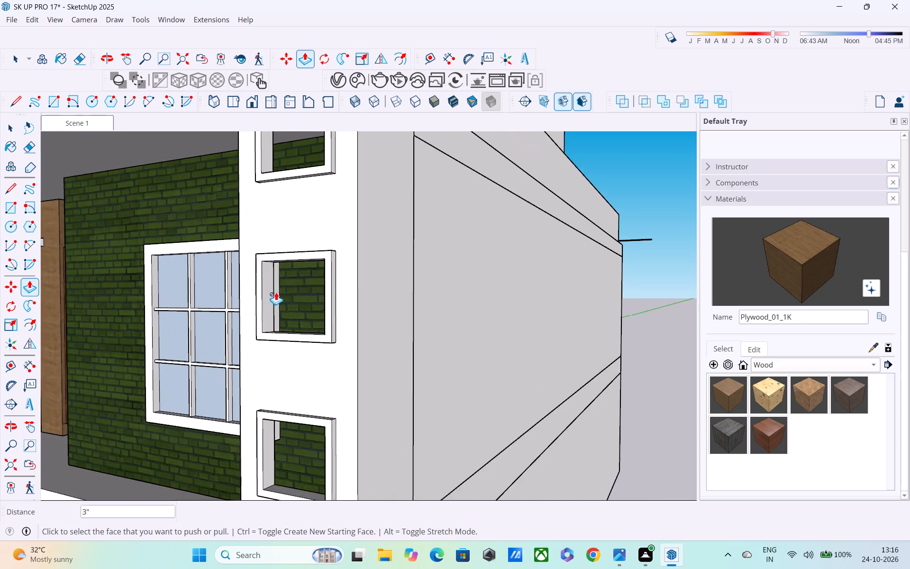
scroll(276, 292, "up", 5)
key("space")
scroll(273, 245, "up", 5)
middle_click_drag(265, 243, 236, 212)
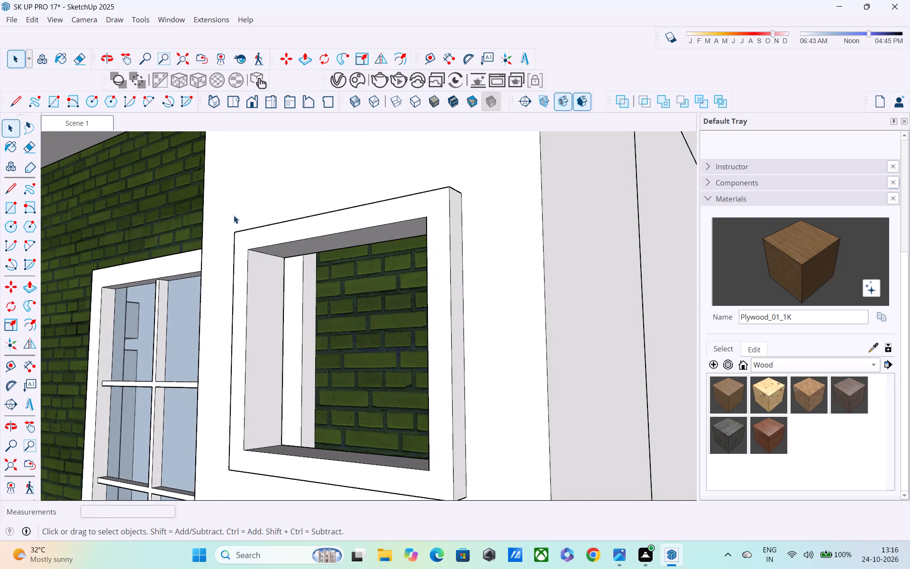
key("r")
scroll(243, 239, "up", 3)
left_click(274, 260)
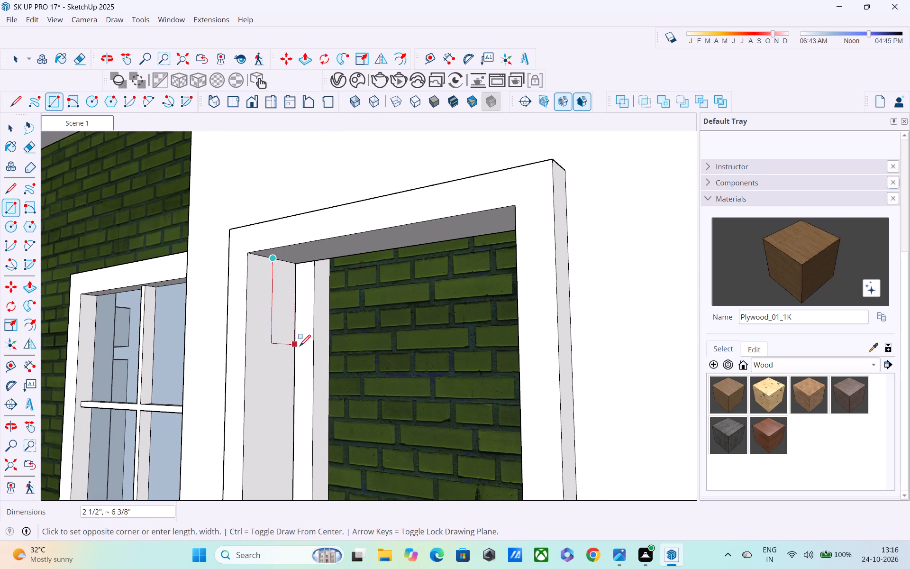
middle_click_drag(302, 351, 220, 276, "shift")
middle_click_drag(235, 300, 301, 259)
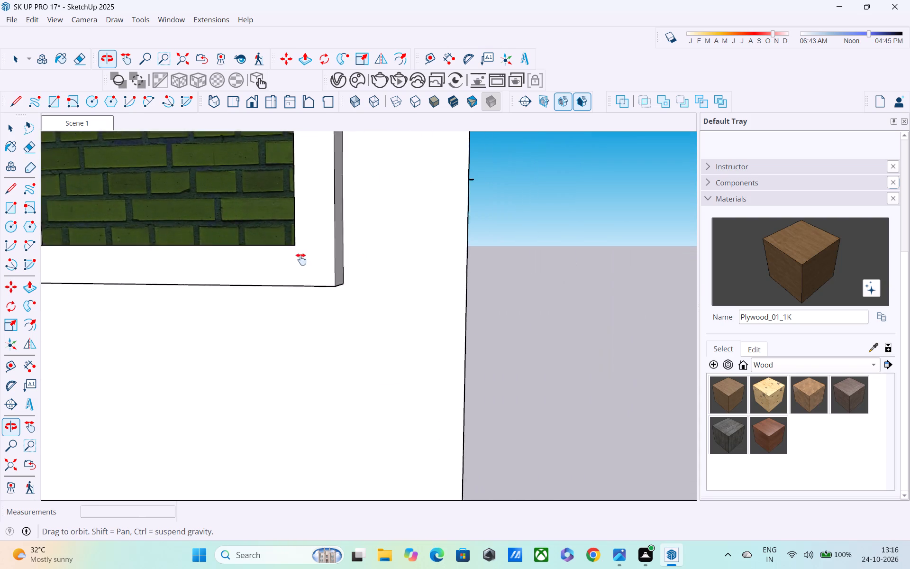
middle_click_drag(301, 259, 295, 251)
middle_click_drag(295, 251, 546, 323)
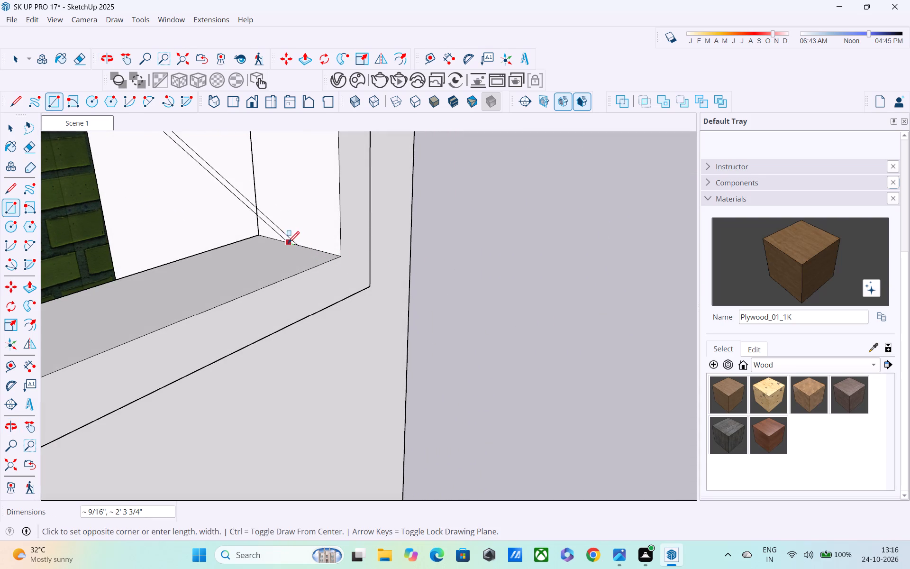
left_click(297, 242)
Draw a rectangle filling the opening of the column's bottom frame, midway through the opening's depth.
scroll(294, 250, "down", 3)
middle_click_drag(316, 257, 393, 92, "shift")
scroll(365, 235, "down", 4)
middle_click_drag(367, 281, 357, 60)
scroll(349, 196, "up", 3)
middle_click_drag(343, 198, 257, 155)
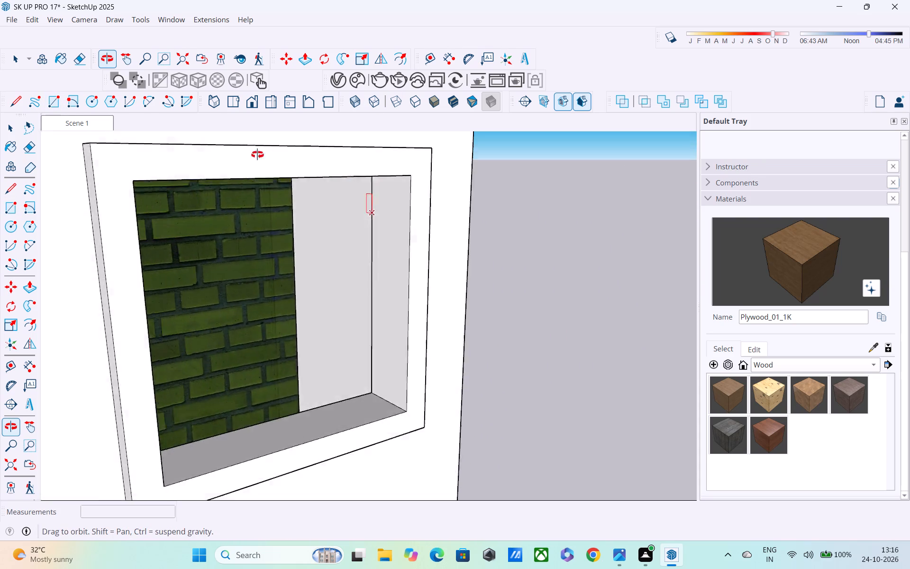
middle_click_drag(257, 155, 86, 137)
middle_click_drag(193, 223, 179, 173)
scroll(283, 234, "up", 4)
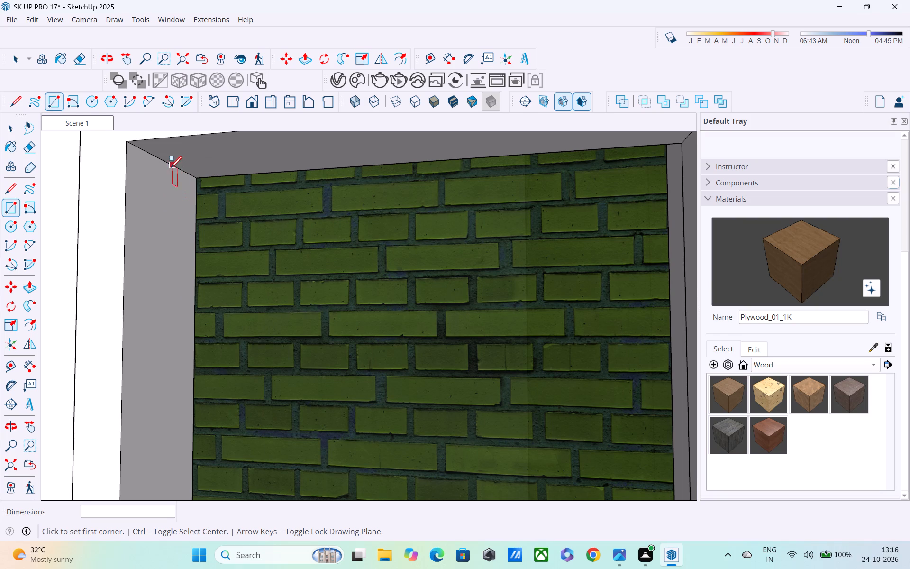
left_click(165, 165)
middle_click_drag(193, 363, 88, 270, "shift")
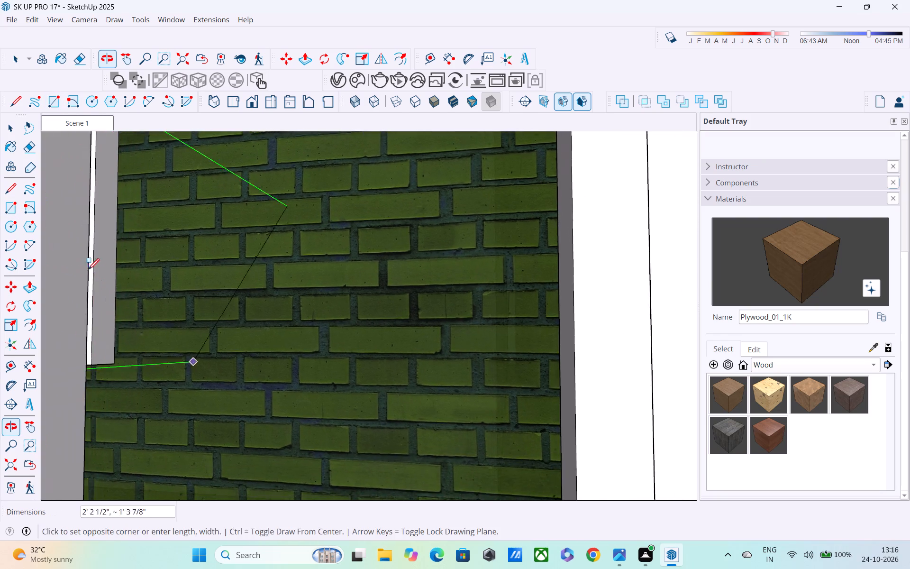
scroll(106, 285, "down", 5)
middle_click_drag(239, 367, 304, 308)
middle_click_drag(361, 312, 557, 382)
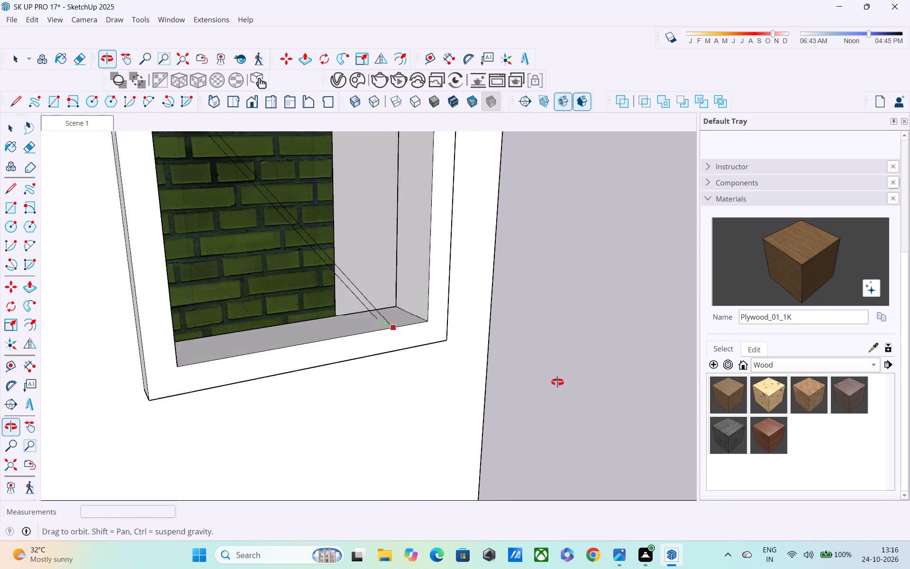
middle_click_drag(557, 382, 571, 371)
scroll(366, 320, "up", 3)
left_click(425, 310)
scroll(424, 314, "up", 1)
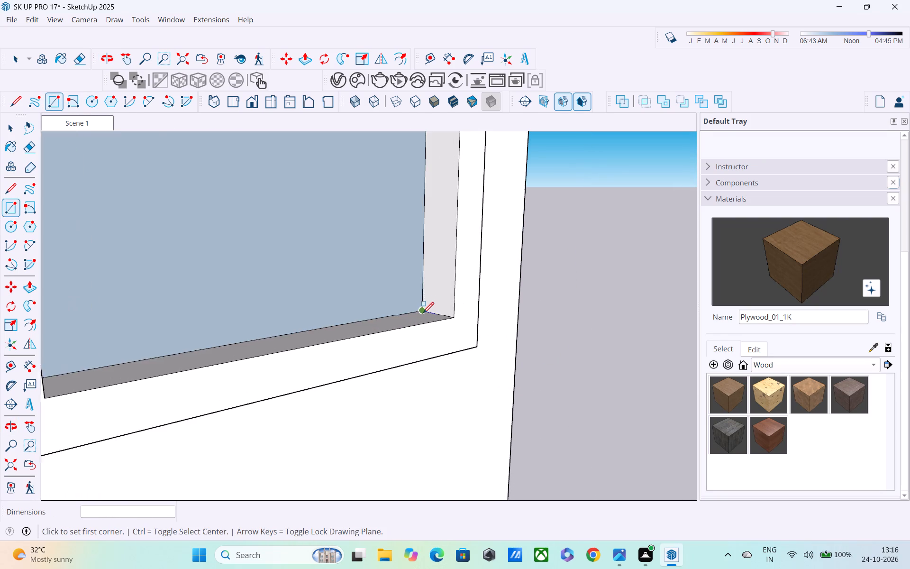
Draw a rectangle about 1' 8" by 1' 7" filling the opening of the column's top frame, midway through its depth.
scroll(423, 314, "down", 4)
middle_click_drag(372, 312, 376, 516, "shift")
scroll(335, 314, "down", 4)
middle_click_drag(346, 257, 400, 486, "shift")
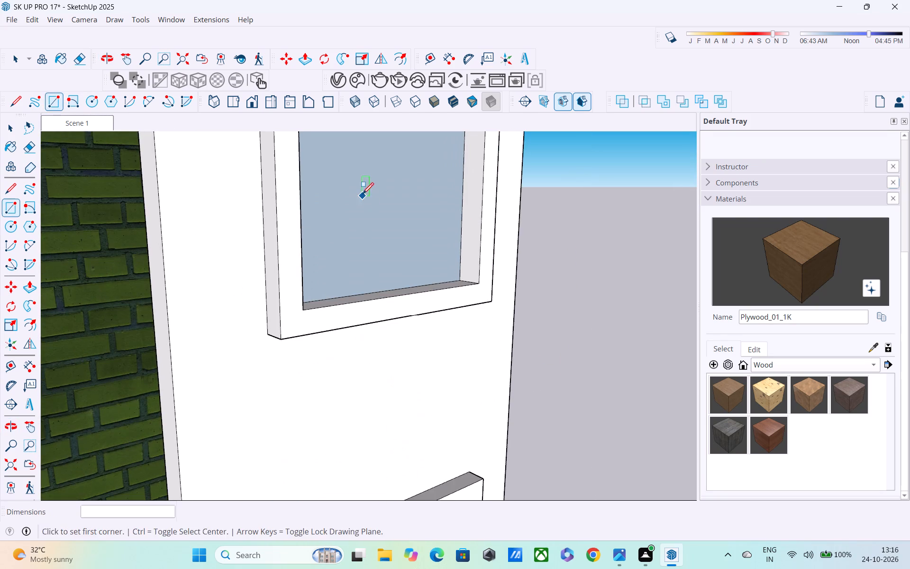
scroll(363, 195, "down", 2)
middle_click_drag(363, 201, 396, 427)
middle_click_drag(369, 189, 312, 385)
middle_click_drag(352, 413, 359, 396, "shift")
middle_click_drag(440, 386, 464, 429, "shift")
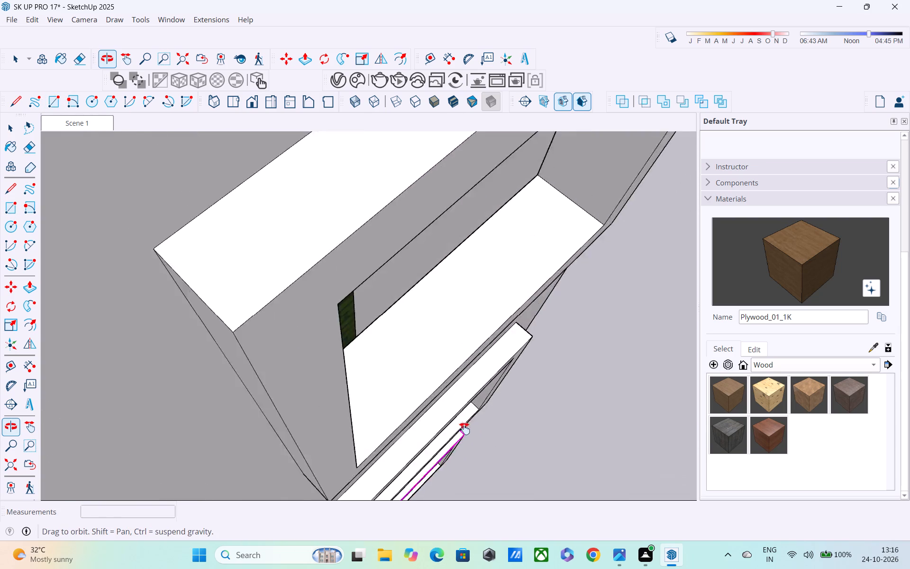
middle_click_drag(464, 429, 426, 419, "shift")
scroll(394, 378, "down", 2)
middle_click_drag(389, 377, 395, 455)
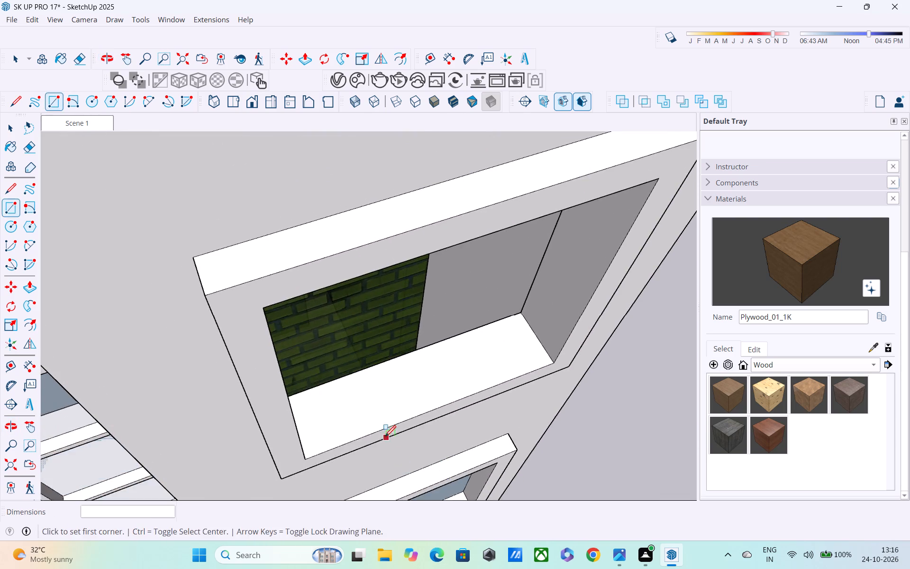
middle_click_drag(375, 424, 387, 436)
middle_click_drag(384, 435, 301, 349)
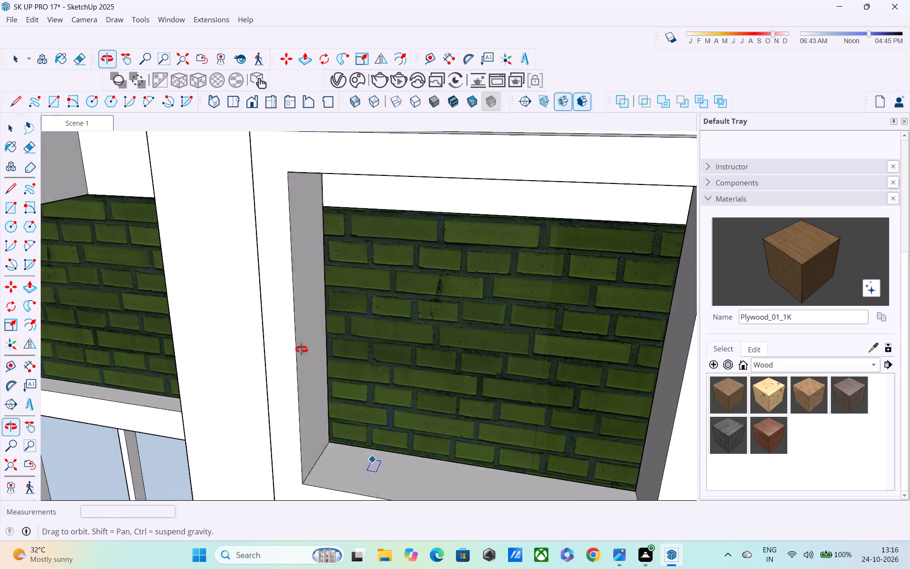
middle_click_drag(301, 349, 292, 229)
scroll(294, 226, "up", 2)
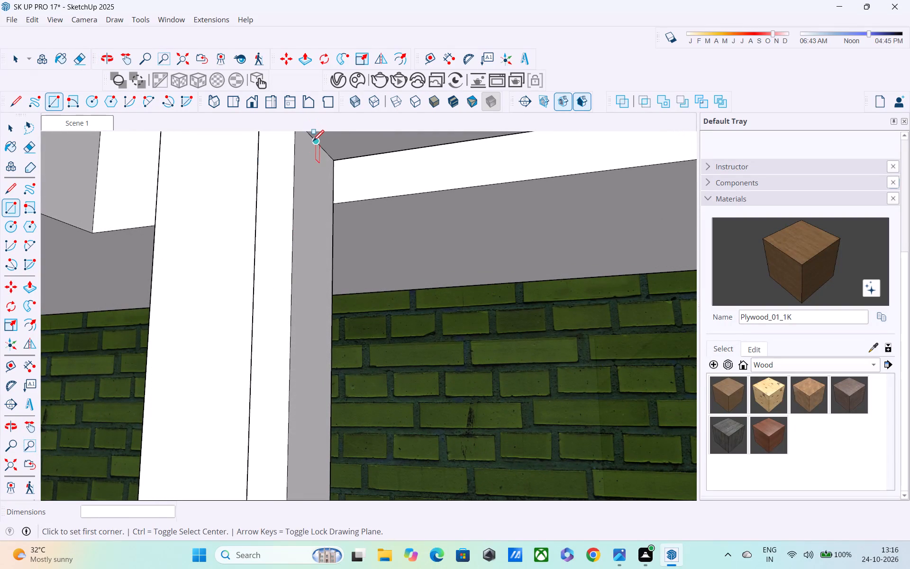
left_click(314, 142)
middle_click_drag(375, 301, 267, 234)
scroll(306, 250, "down", 3)
middle_click_drag(407, 300, 416, 310)
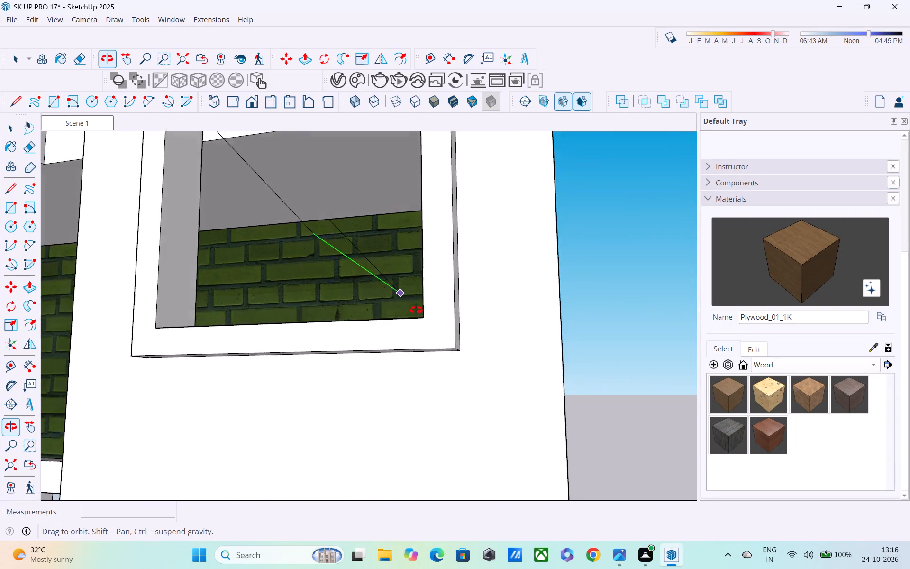
middle_click_drag(416, 310, 584, 376)
left_click(429, 321)
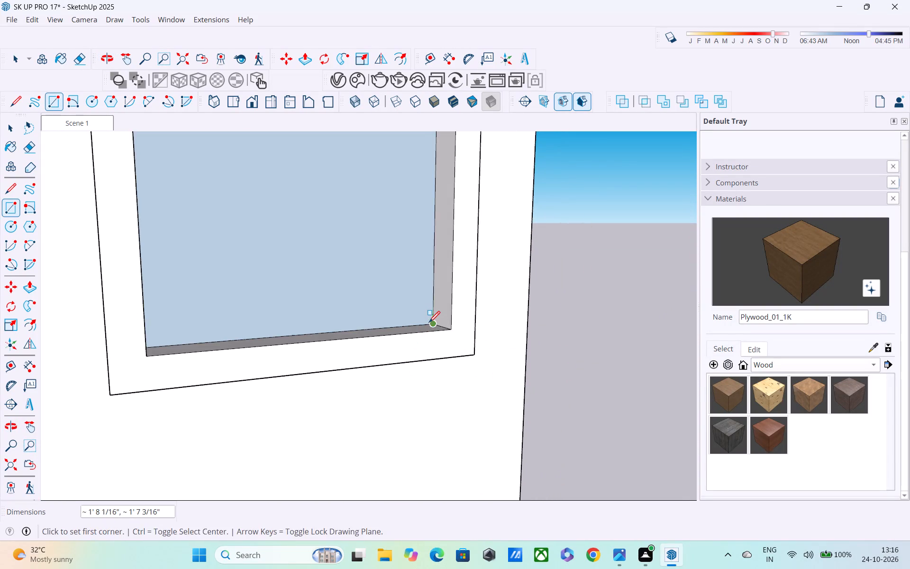
Paint the panes in the column's bottom, middle and top frames with the Glass_Mirror_01 glass material.
middle_click_drag(429, 323, 333, 318)
scroll(360, 317, "down", 1)
scroll(330, 318, "up", 1)
scroll(328, 318, "down", 11)
middle_click_drag(394, 374, 376, 219)
scroll(375, 219, "up", 1, "shift")
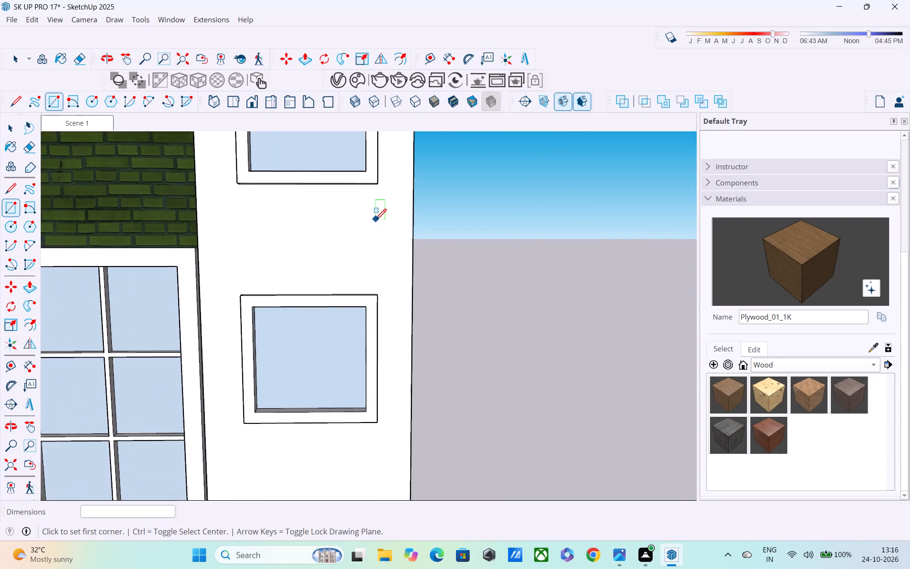
scroll(375, 226, "down", 3)
middle_click_drag(409, 312, 386, 215)
key("space")
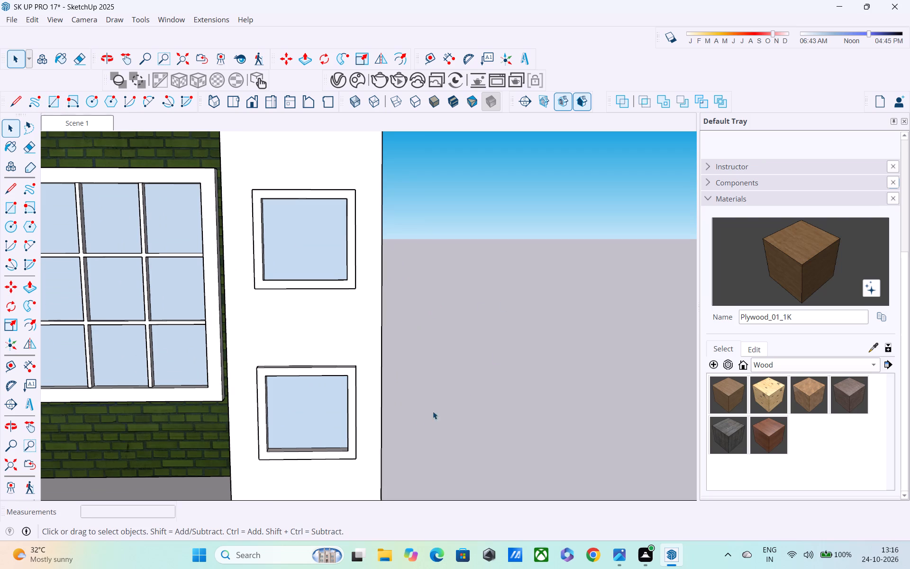
left_click(331, 413)
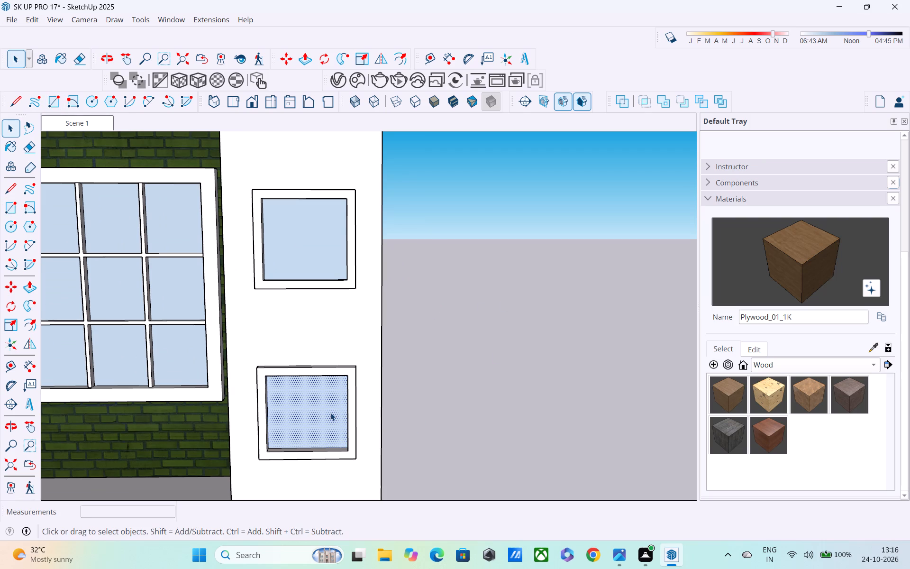
left_click(828, 368)
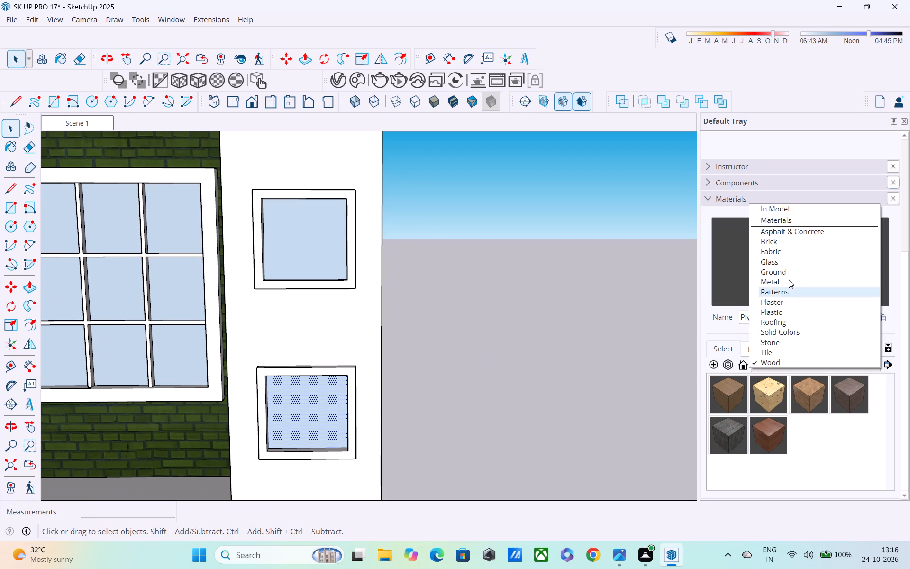
left_click(789, 262)
left_click(737, 397)
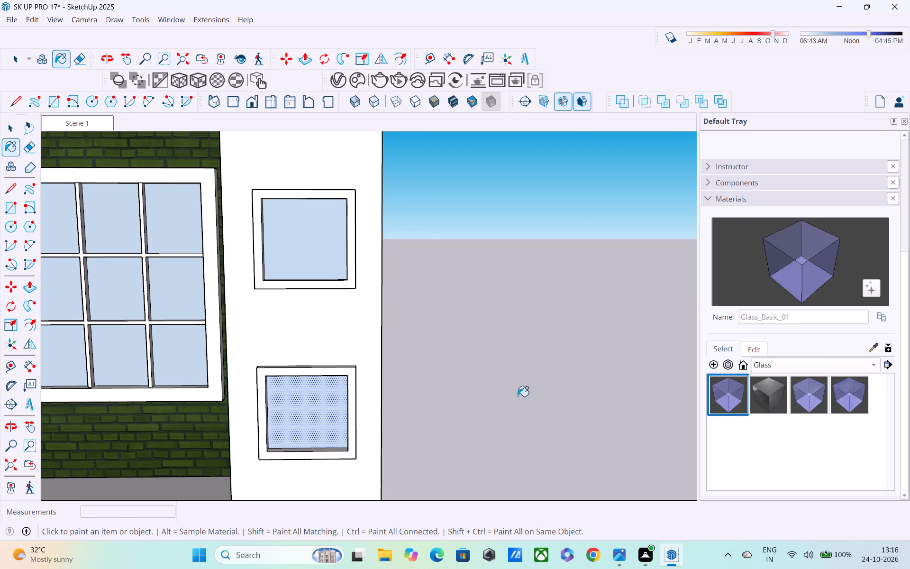
left_click(771, 393)
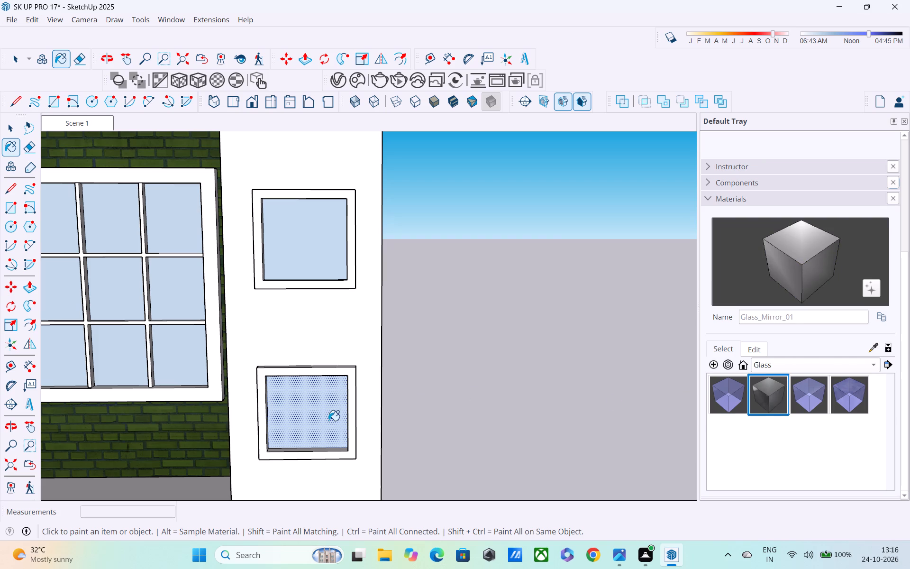
left_click(328, 421)
left_click(315, 265)
middle_click_drag(340, 248, 389, 510)
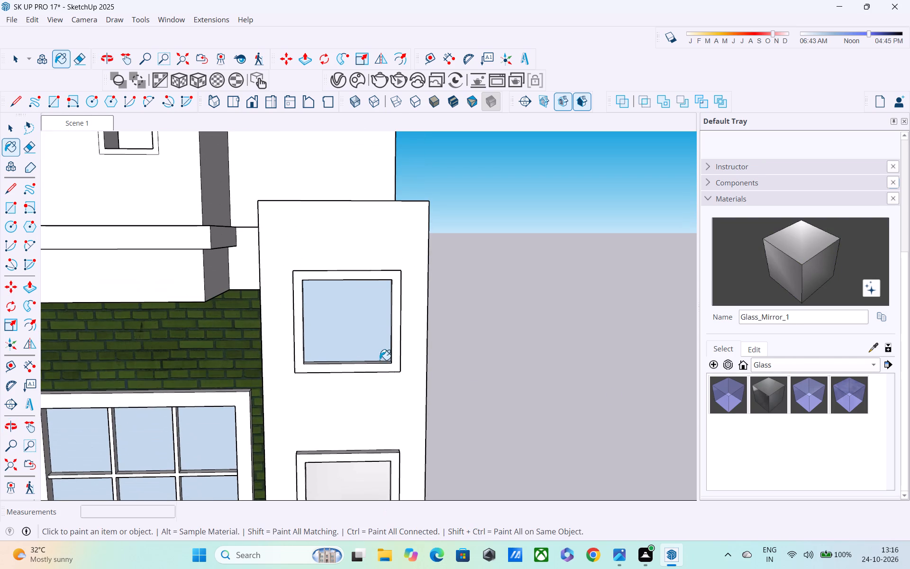
left_click(373, 333)
key("space")
left_click(537, 326)
Push/Pull the L-shaped top face of the white column up about 3' 9", extending it above the balcony parapet.
middle_click_drag(537, 367, 424, 230)
scroll(426, 230, "down", 7)
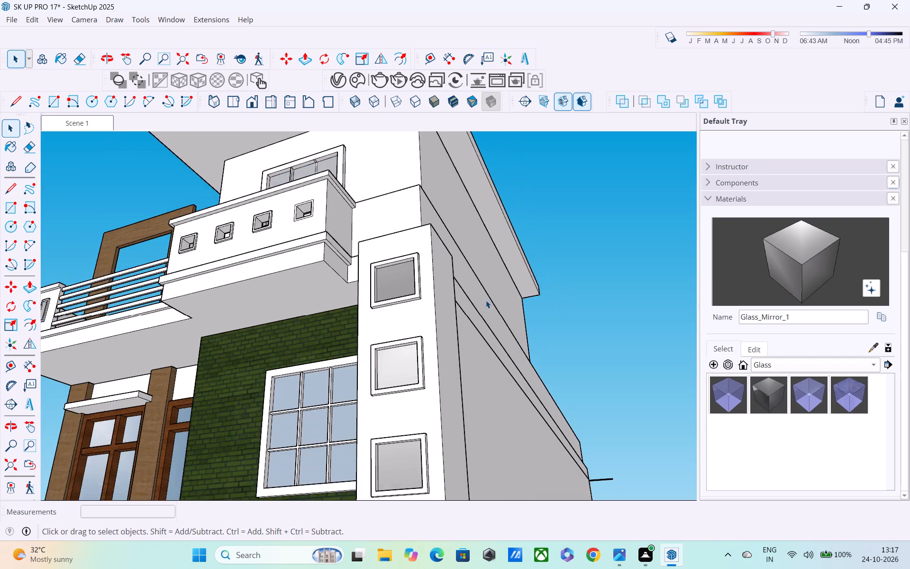
scroll(486, 300, "down", 2)
middle_click_drag(499, 336, 488, 422)
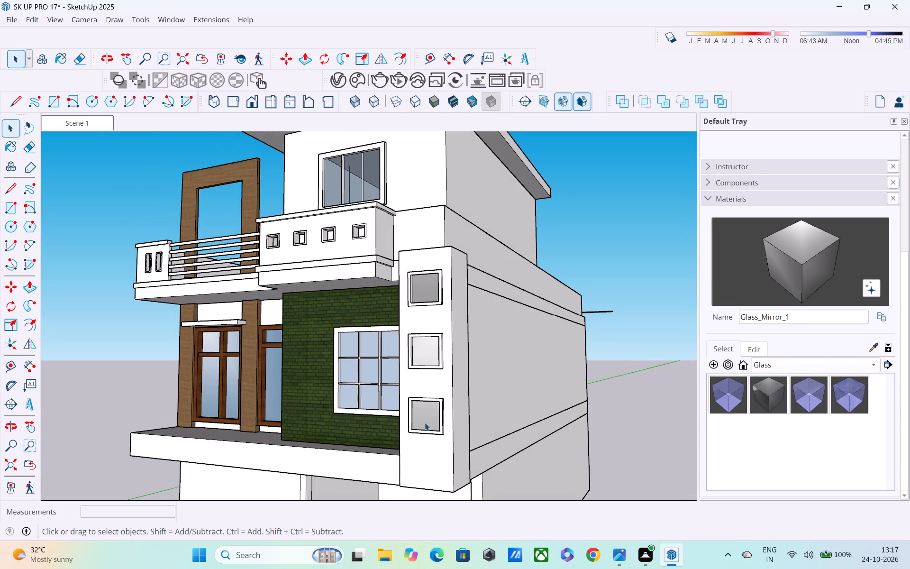
middle_click_drag(446, 368, 476, 500)
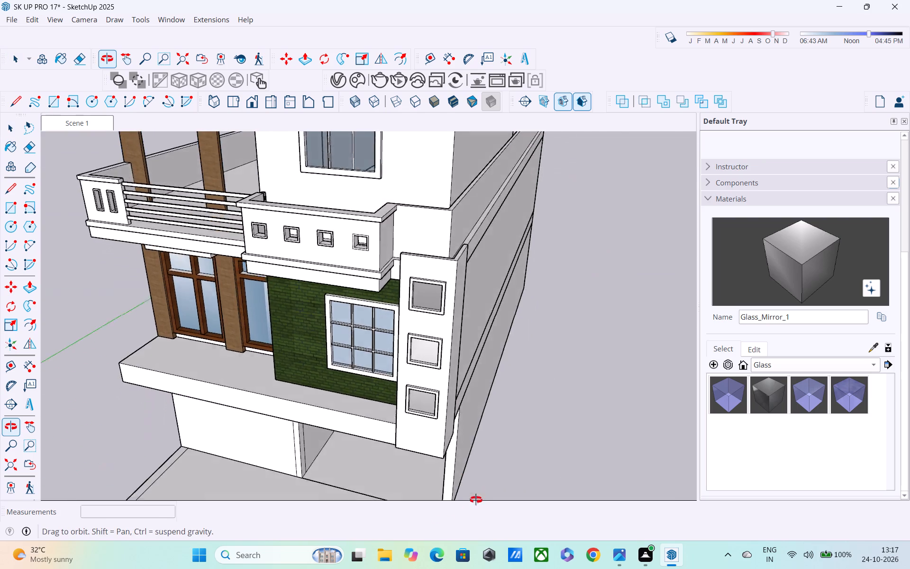
middle_click_drag(476, 500, 398, 523)
scroll(453, 241, "up", 2)
middle_click_drag(444, 278, 436, 368)
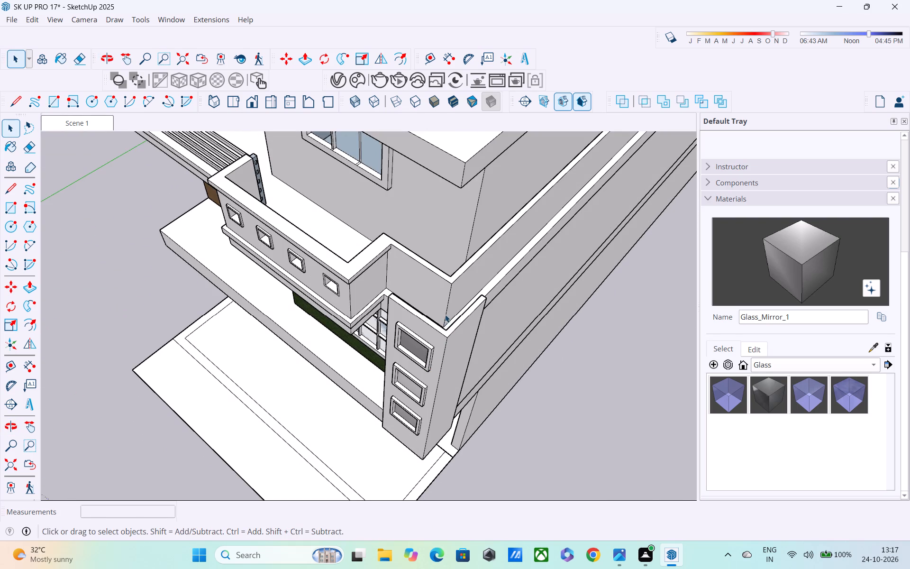
key("p")
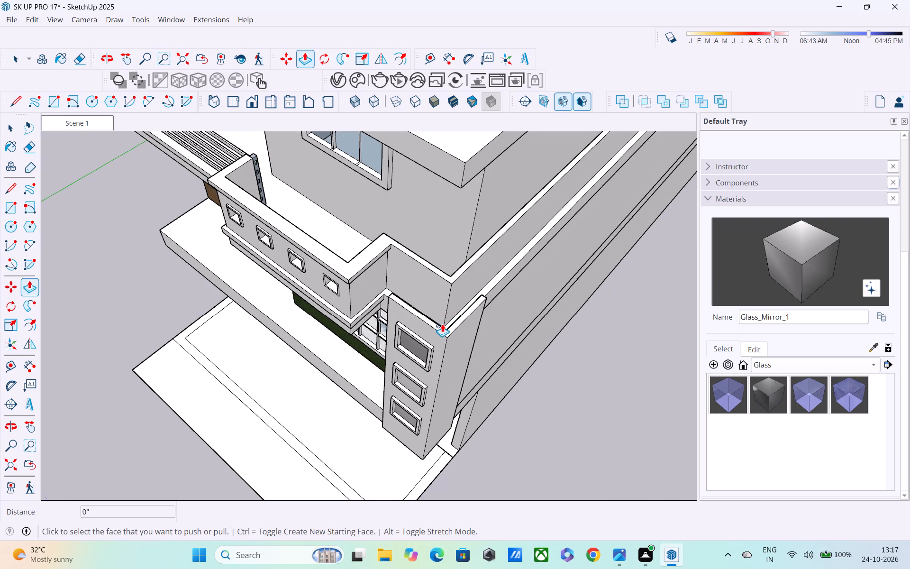
key("space")
double_click(447, 327)
double_click(461, 333)
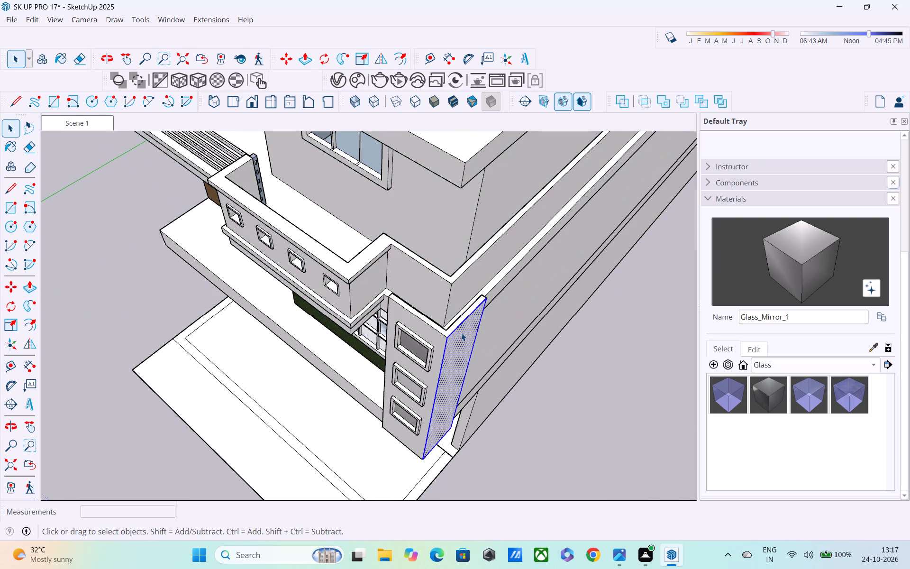
left_click(446, 334)
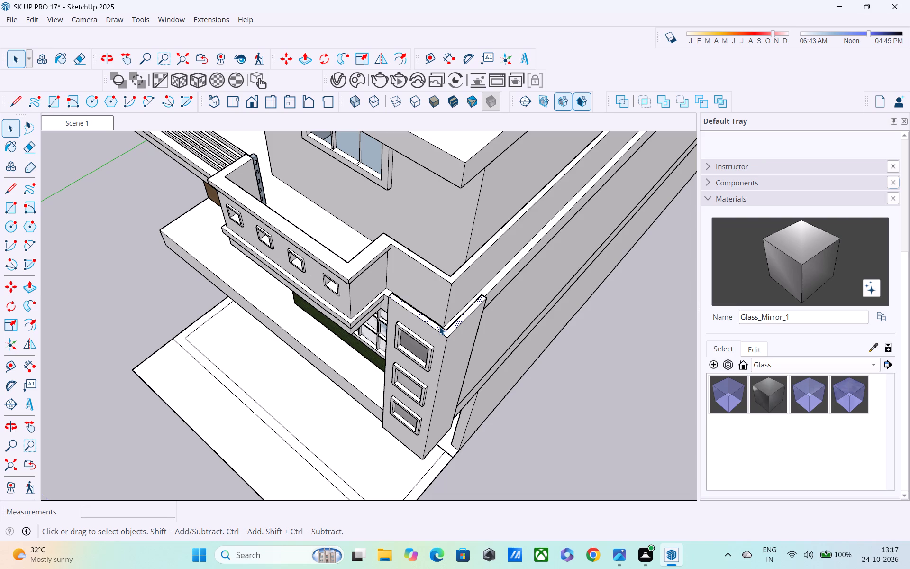
key("p")
left_click(443, 322)
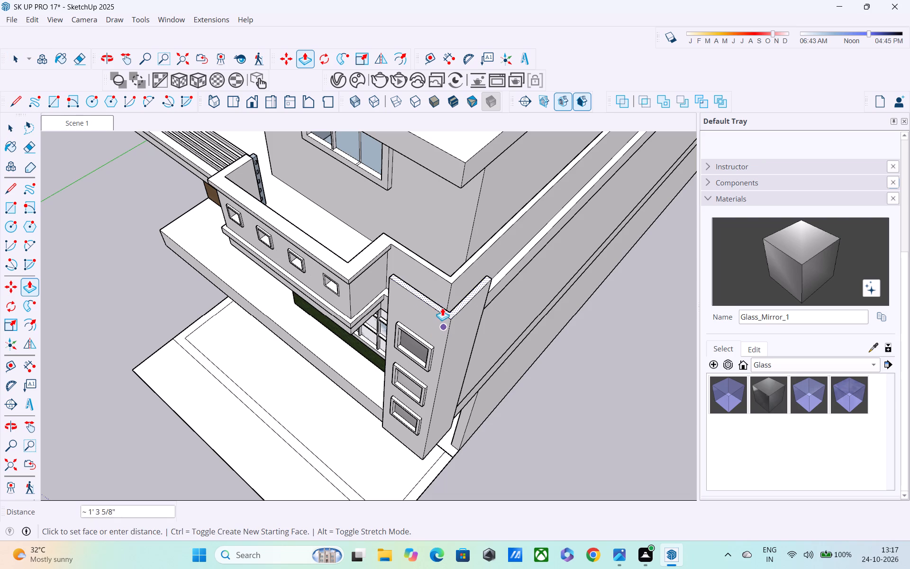
middle_click_drag(446, 276, 460, 351, "shift")
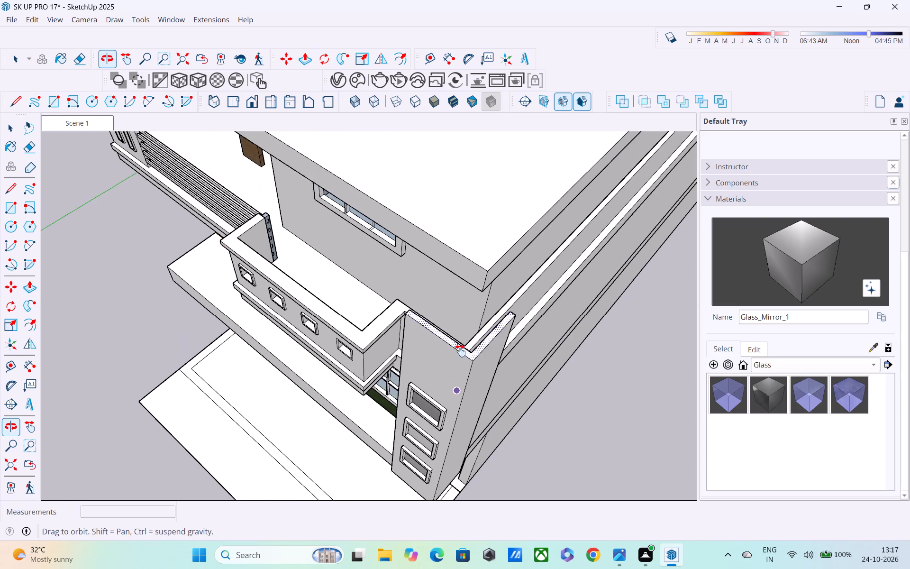
middle_click_drag(460, 351, 460, 355, "shift")
middle_click_drag(460, 341, 528, 209)
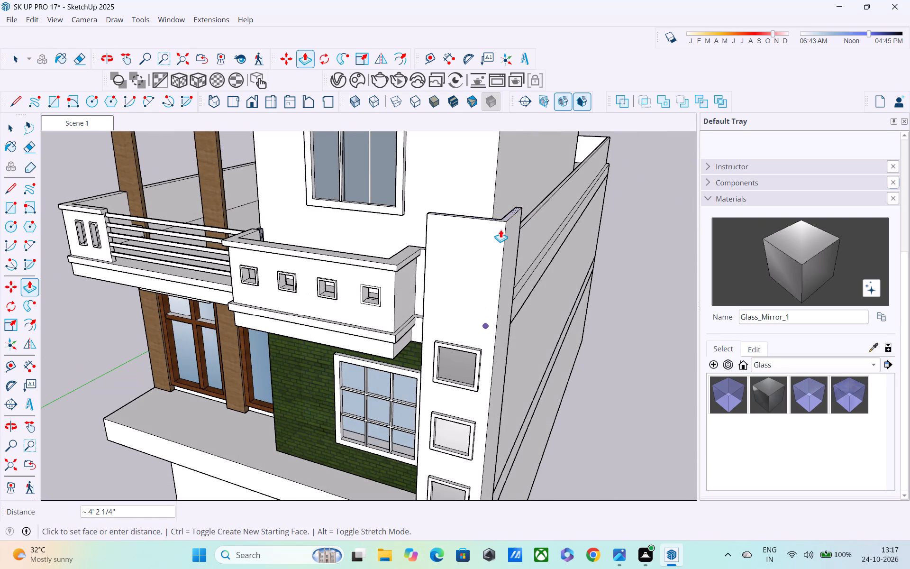
middle_click_drag(500, 229, 575, 185)
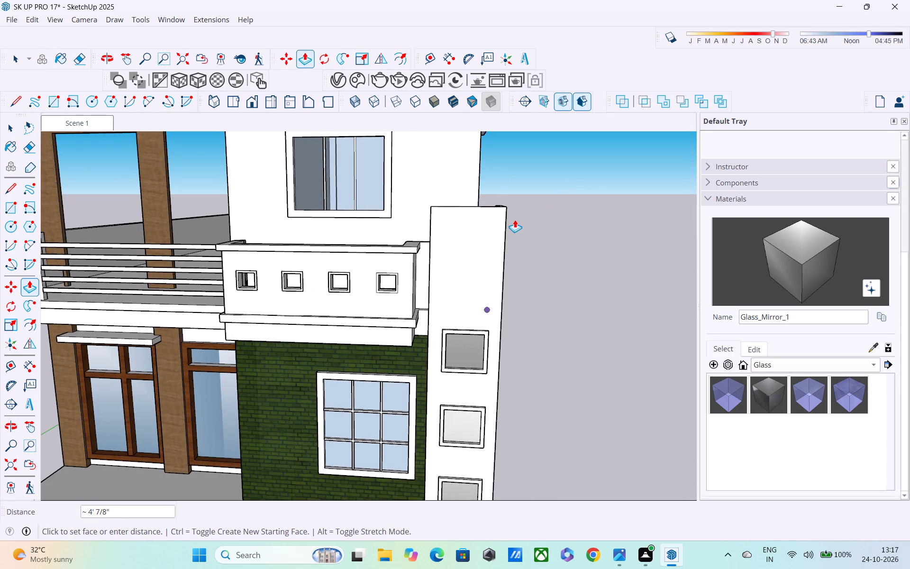
left_click(500, 225)
Push/Pull the column's L-shaped top face up by about another 8 3/16".
middle_click_drag(503, 264, 522, 225)
middle_click_drag(499, 290, 499, 419)
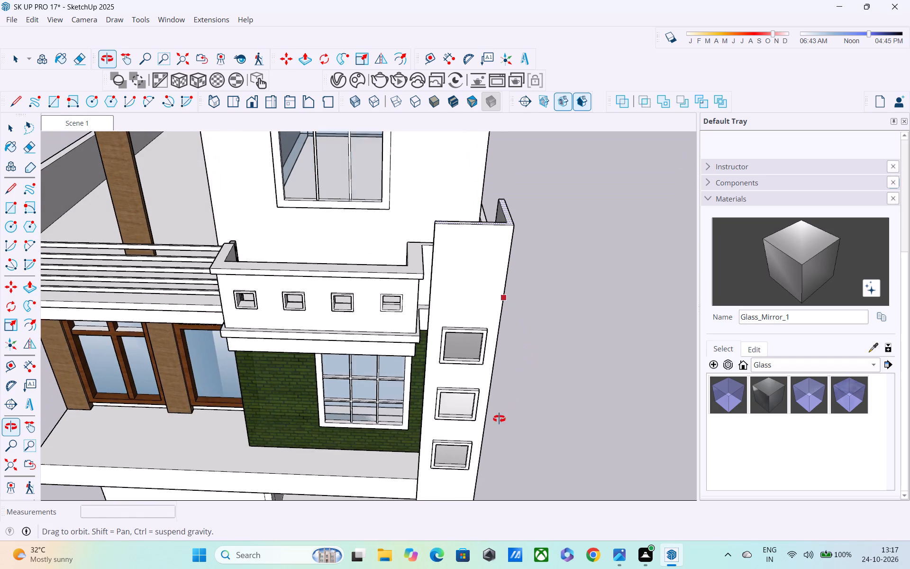
middle_click_drag(499, 419, 498, 420)
middle_click_drag(457, 429, 524, 425)
middle_click_drag(424, 296, 452, 275)
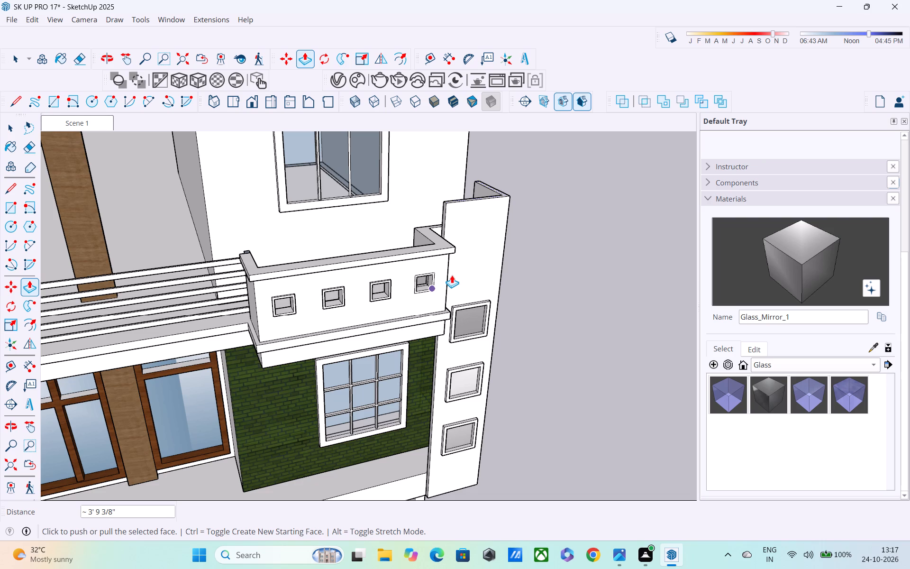
middle_click_drag(421, 289, 223, 347)
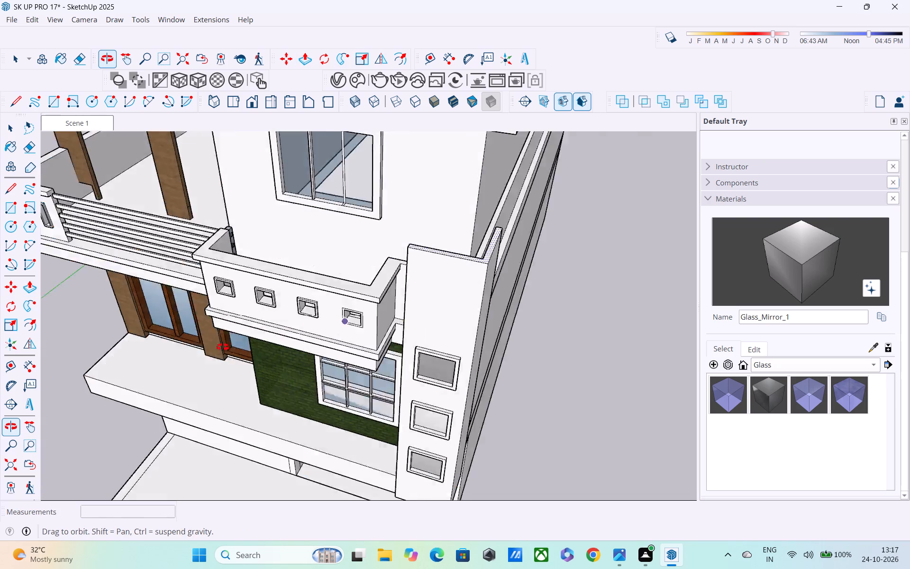
middle_click_drag(223, 347, 207, 313)
middle_click_drag(397, 219, 339, 306)
scroll(397, 301, "up", 3)
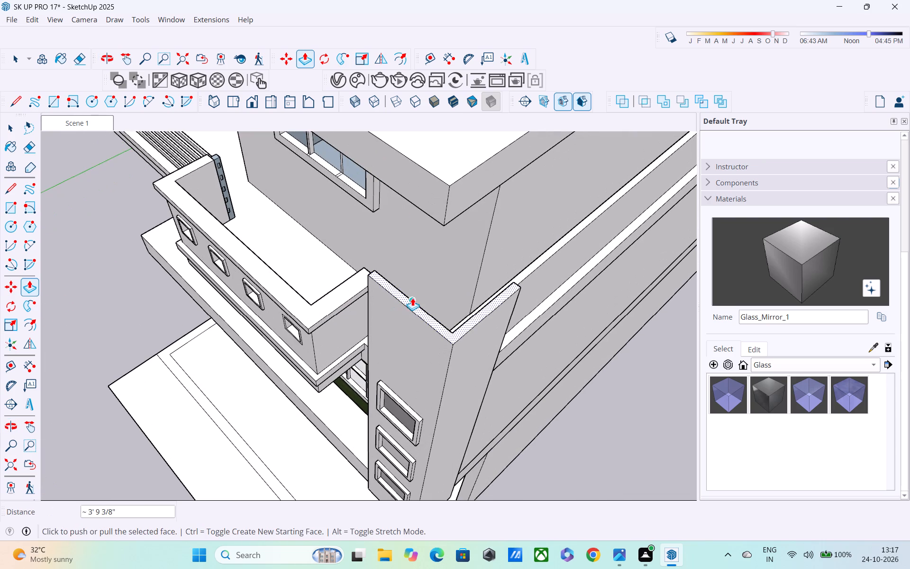
left_click(415, 301)
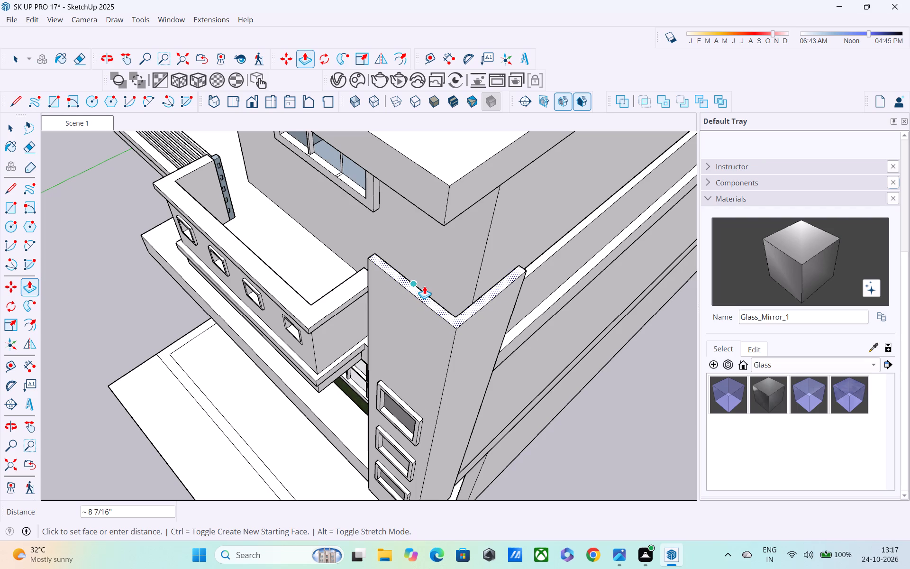
left_click(424, 286)
Adjust the height of the column's L-shaped top face by about 13/16" with Push/Pull.
middle_click_drag(421, 311, 511, 177)
middle_click_drag(418, 198, 591, 136)
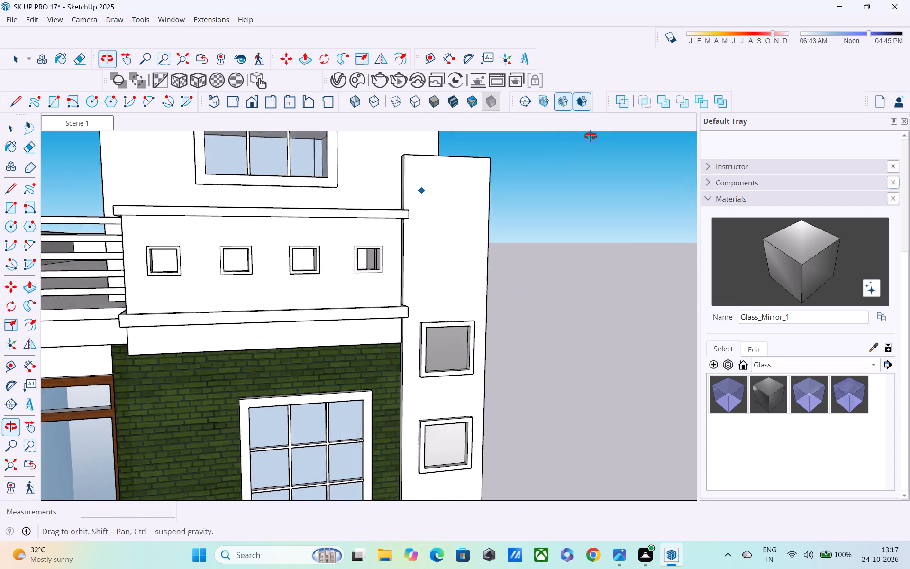
middle_click_drag(591, 136, 610, 134)
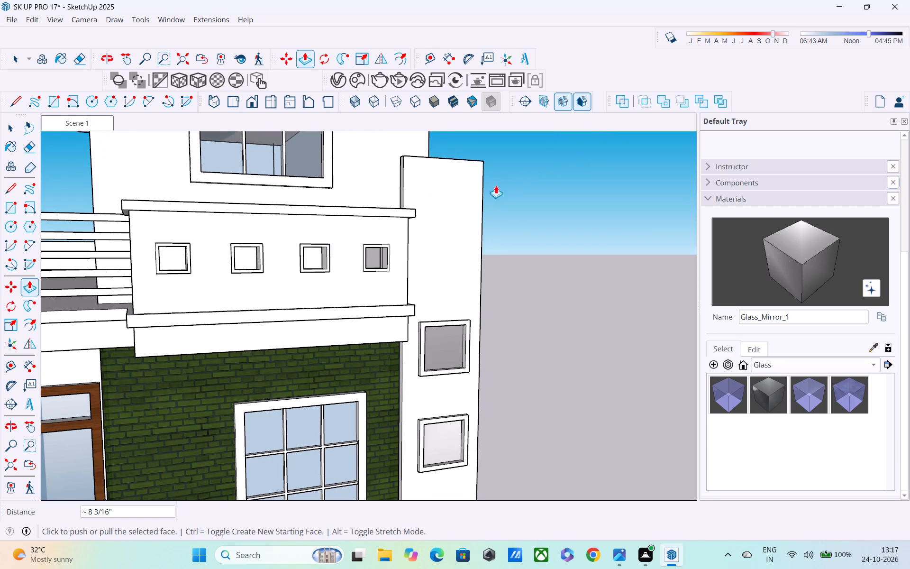
middle_click_drag(440, 200, 563, 303)
middle_click_drag(450, 248, 604, 263)
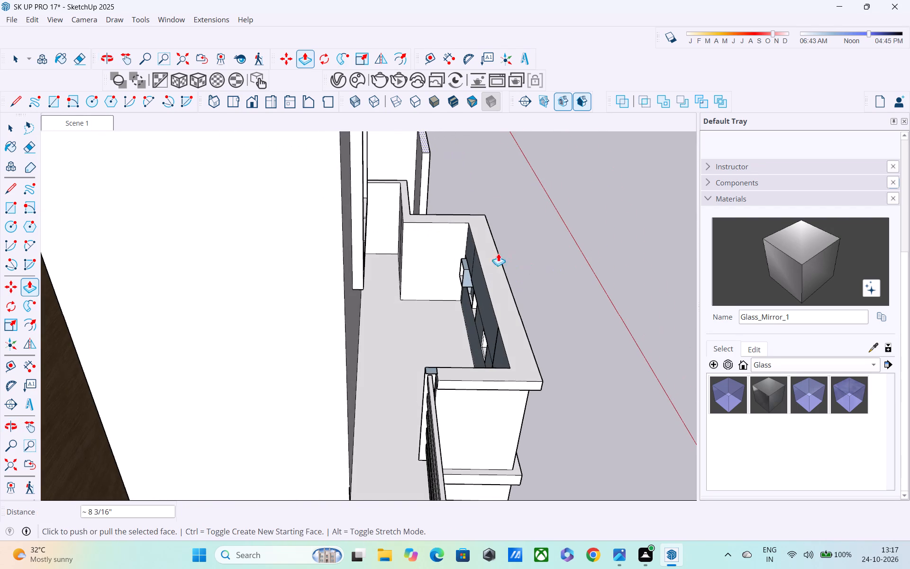
left_click(429, 244)
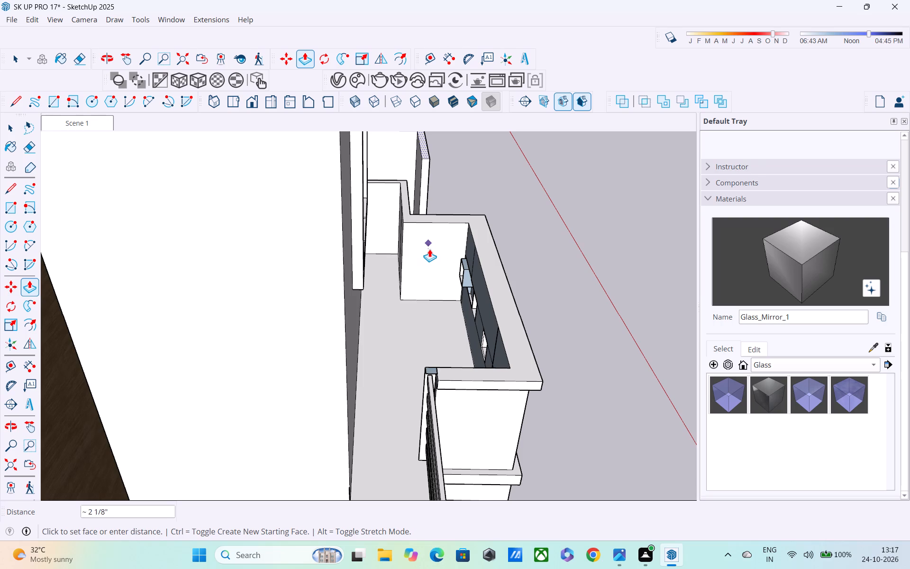
left_click(430, 246)
Examine the extended column from above and from the front against the balcony parapet.
middle_click_drag(489, 212, 244, 246)
scroll(341, 172, "up", 2)
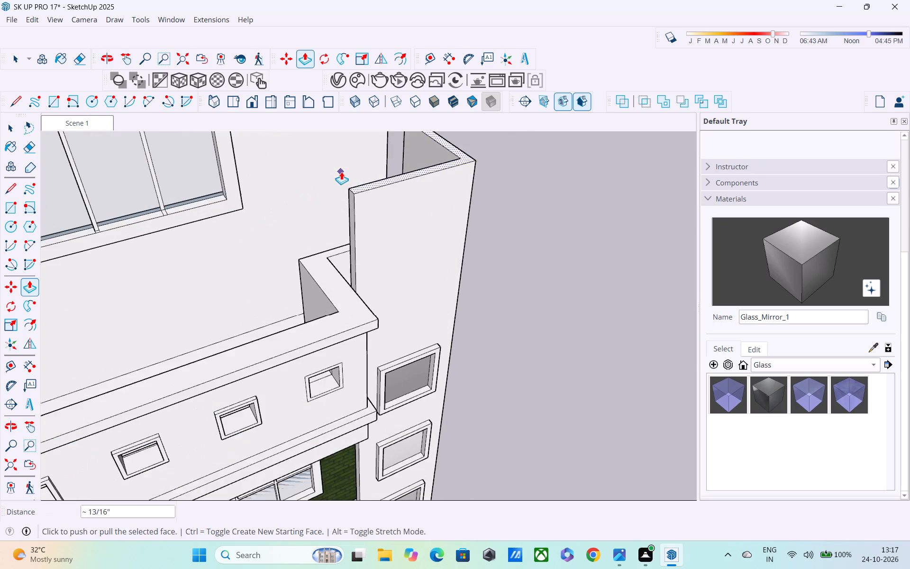
scroll(341, 172, "up", 1)
middle_click_drag(378, 182, 237, 109)
scroll(285, 145, "down", 5)
middle_click_drag(338, 282, 325, 170)
scroll(331, 184, "down", 5)
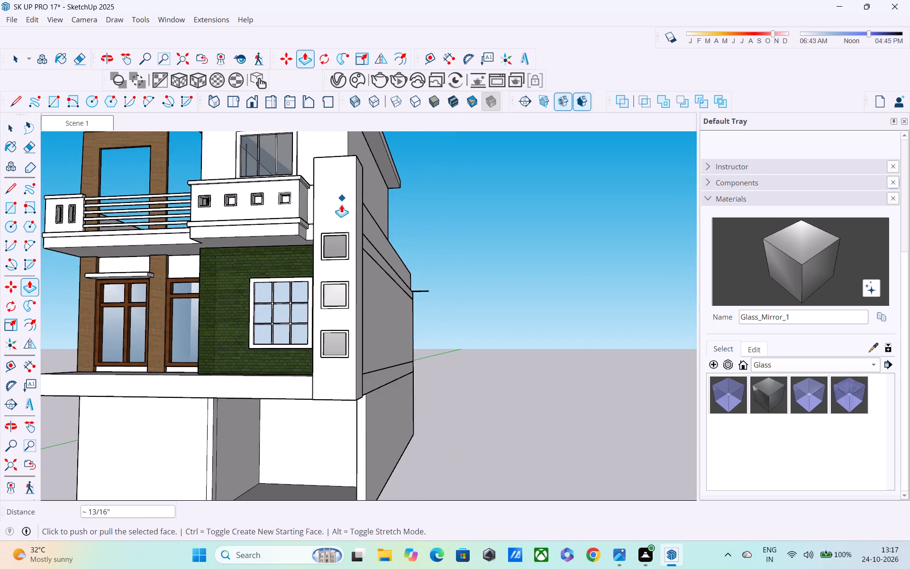
middle_click_drag(333, 216, 400, 170)
middle_click_drag(384, 190, 581, 355)
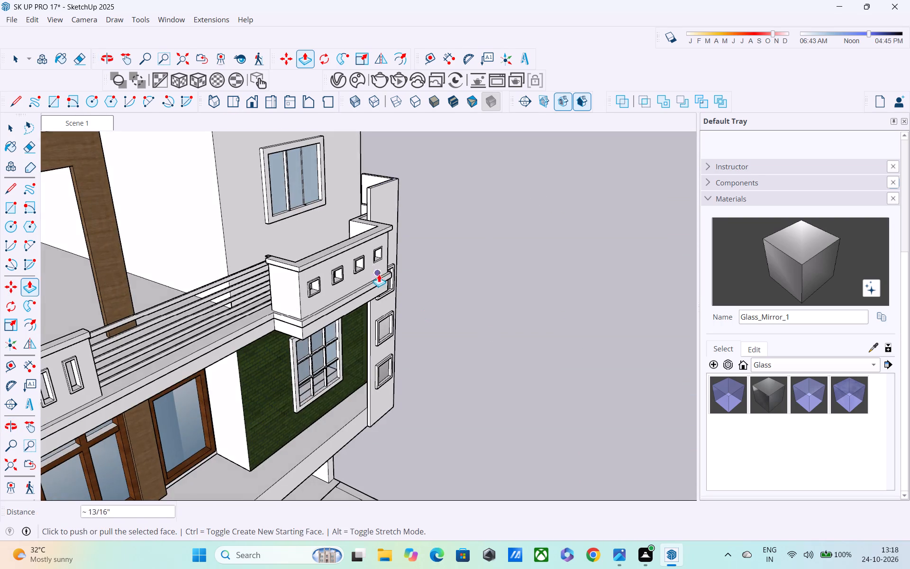
Push/Pull the narrow vertical end face of the column's upper front wall about 4 7/16" outward, toward the balcony parapet.
scroll(362, 224, "up", 7)
middle_click_drag(371, 195, 126, 249)
scroll(400, 174, "up", 2)
middle_click_drag(400, 187, 563, 158)
scroll(340, 237, "up", 3)
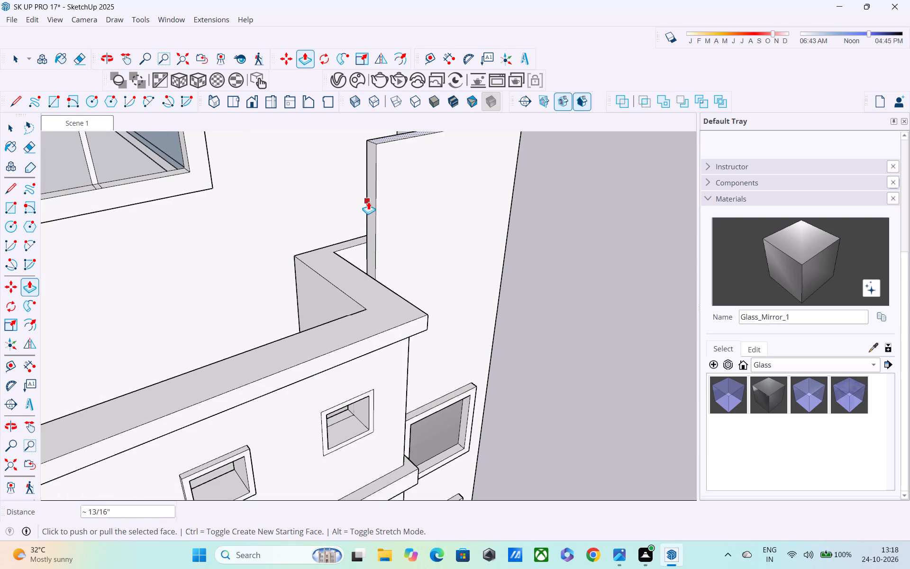
left_click(369, 201)
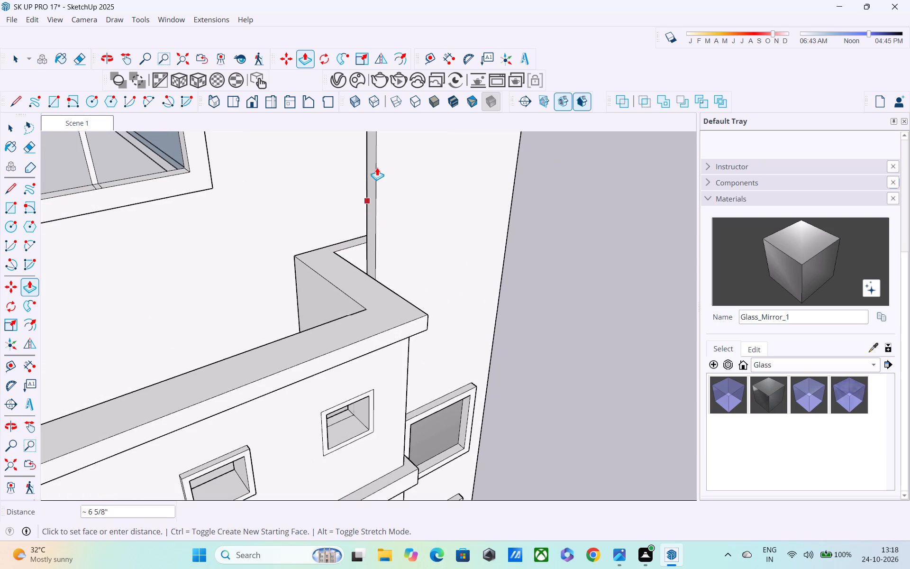
key("Escape")
key("space")
left_click(373, 196)
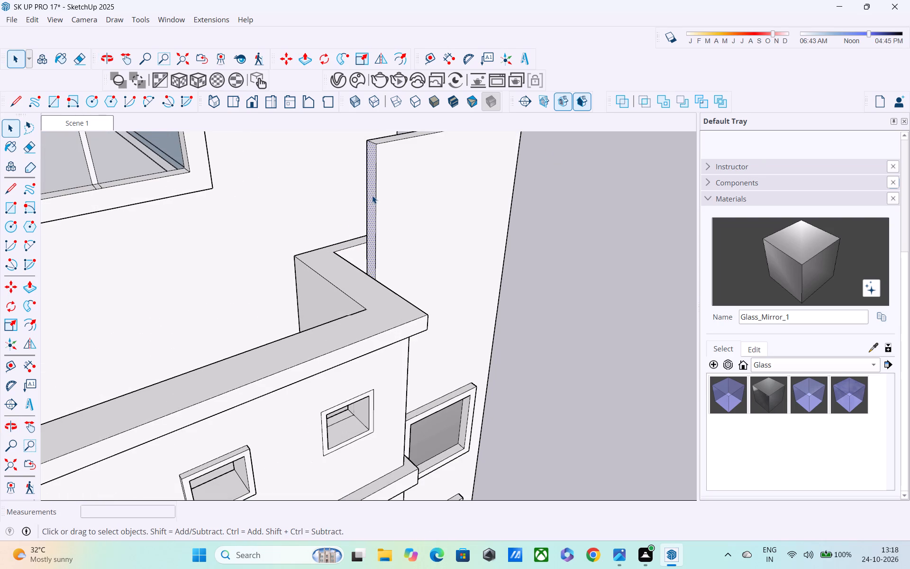
key("p")
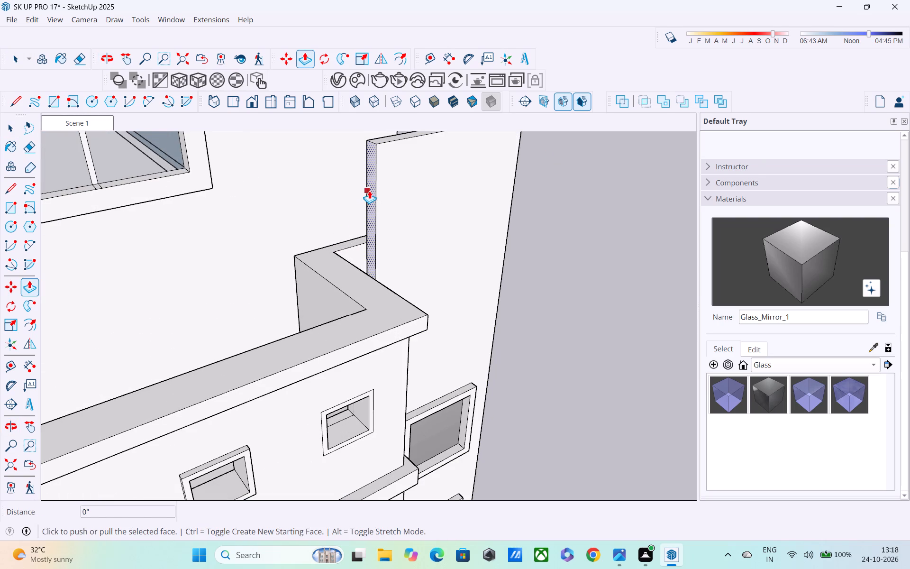
left_click(369, 191)
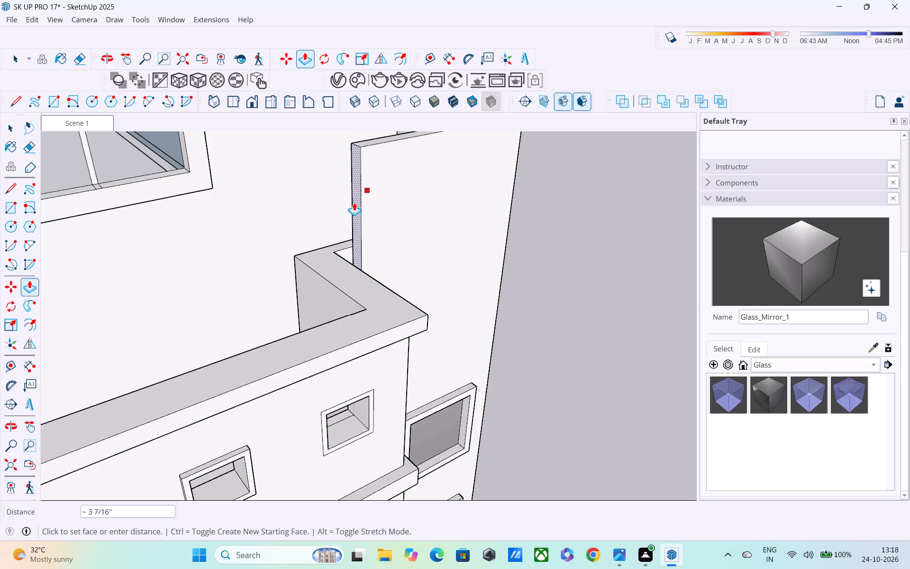
middle_click_drag(354, 202, 237, 102)
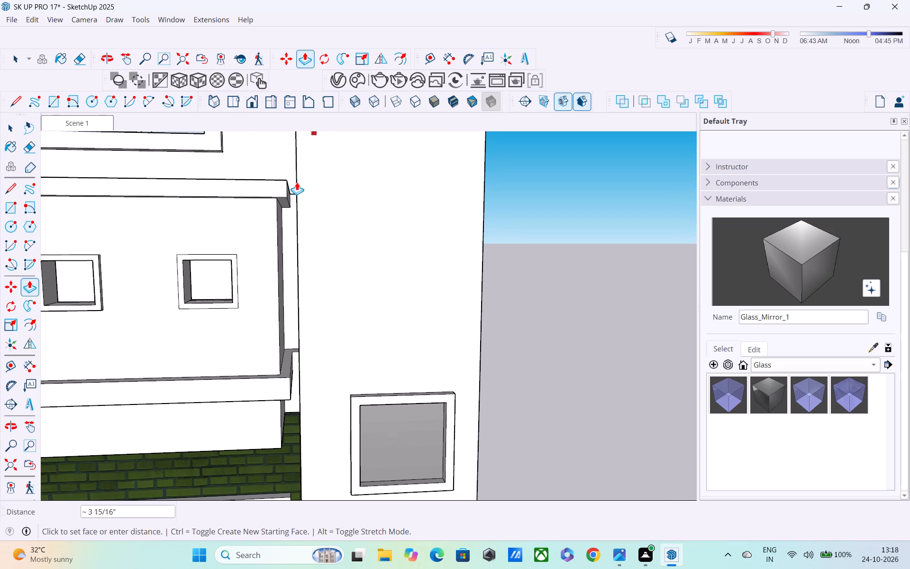
left_click(294, 181)
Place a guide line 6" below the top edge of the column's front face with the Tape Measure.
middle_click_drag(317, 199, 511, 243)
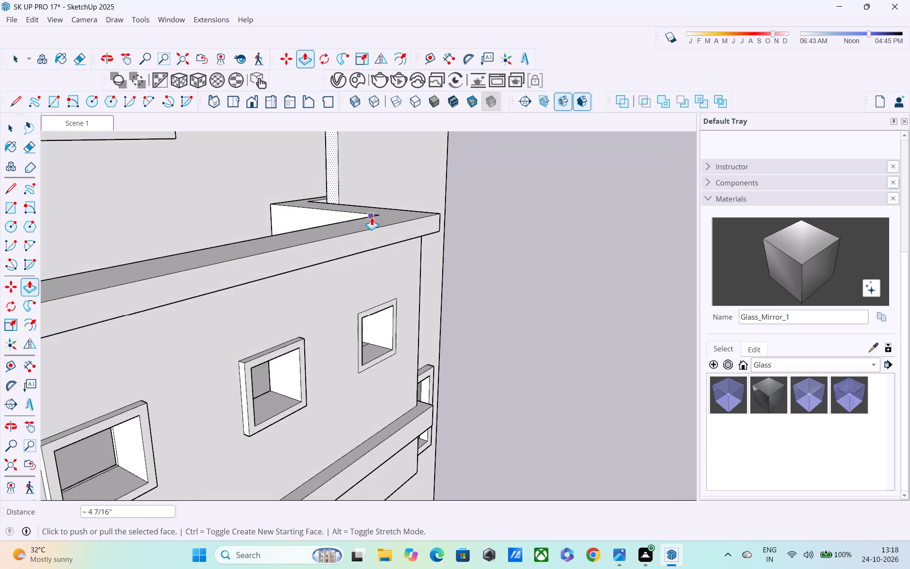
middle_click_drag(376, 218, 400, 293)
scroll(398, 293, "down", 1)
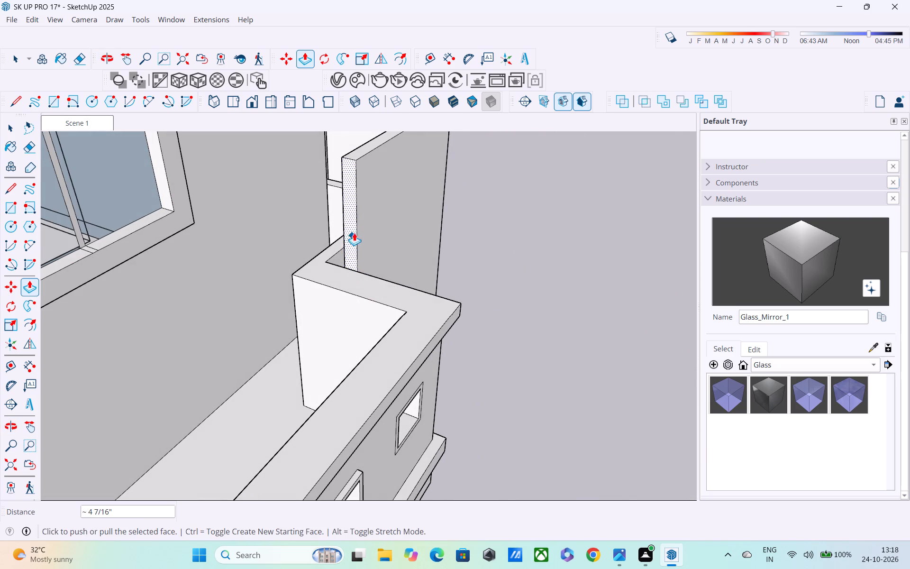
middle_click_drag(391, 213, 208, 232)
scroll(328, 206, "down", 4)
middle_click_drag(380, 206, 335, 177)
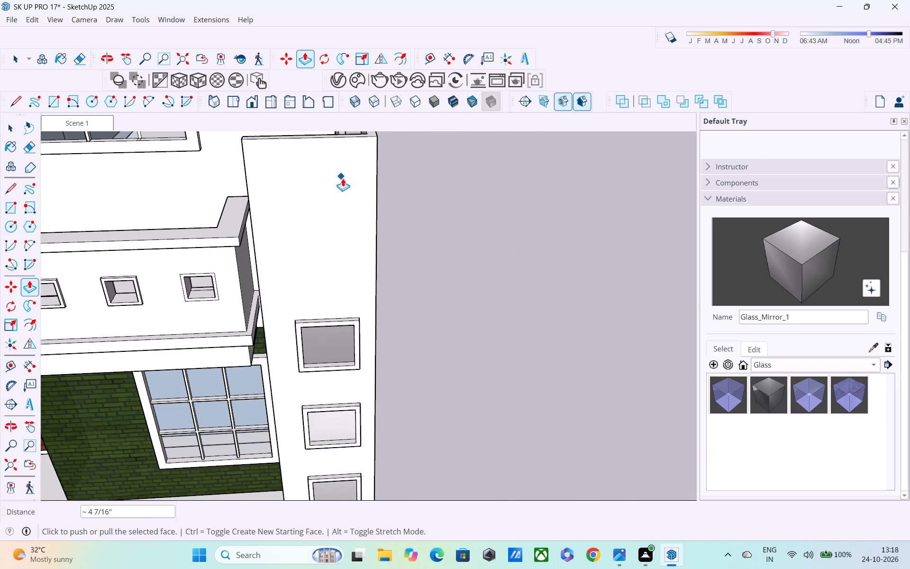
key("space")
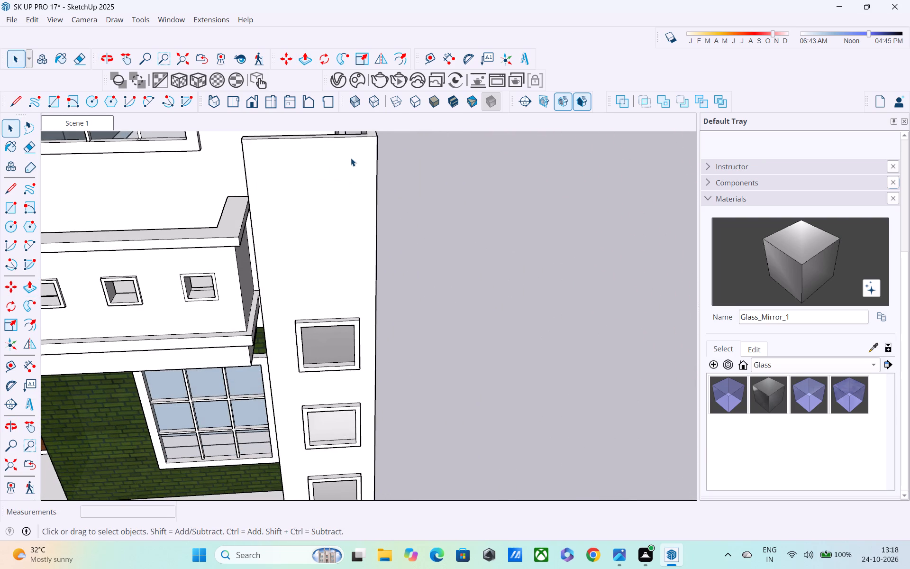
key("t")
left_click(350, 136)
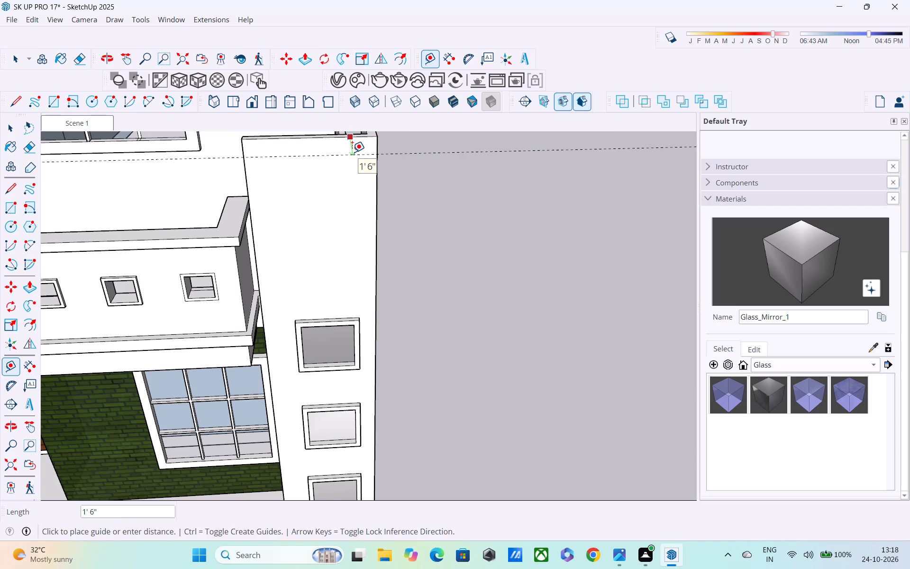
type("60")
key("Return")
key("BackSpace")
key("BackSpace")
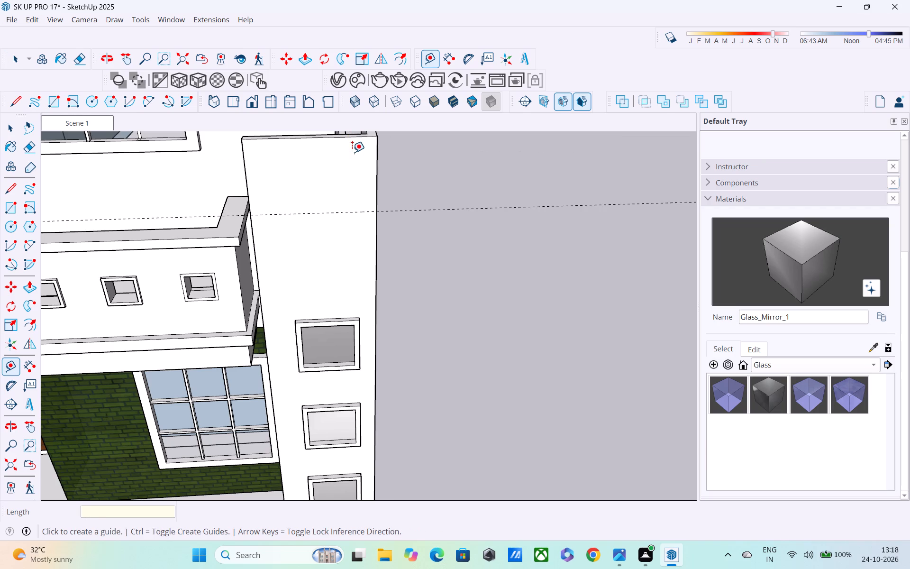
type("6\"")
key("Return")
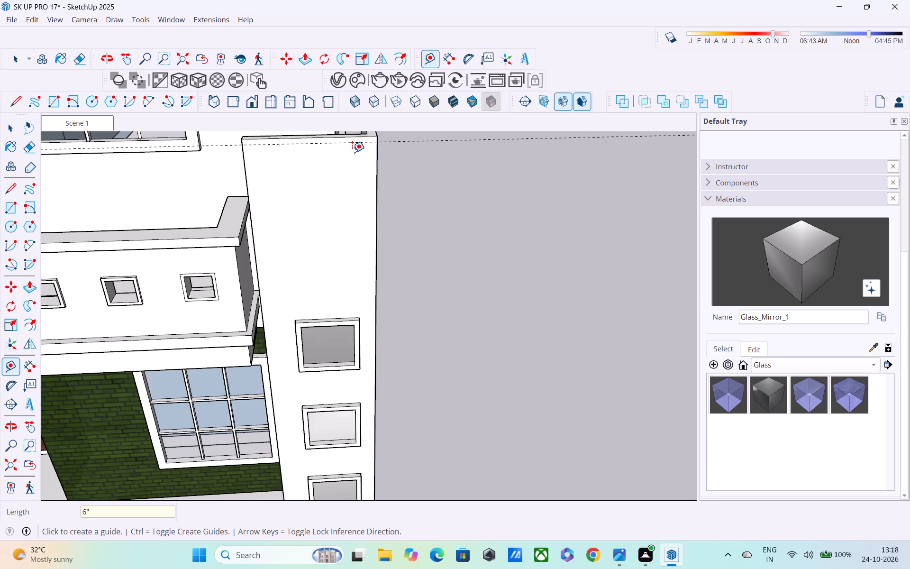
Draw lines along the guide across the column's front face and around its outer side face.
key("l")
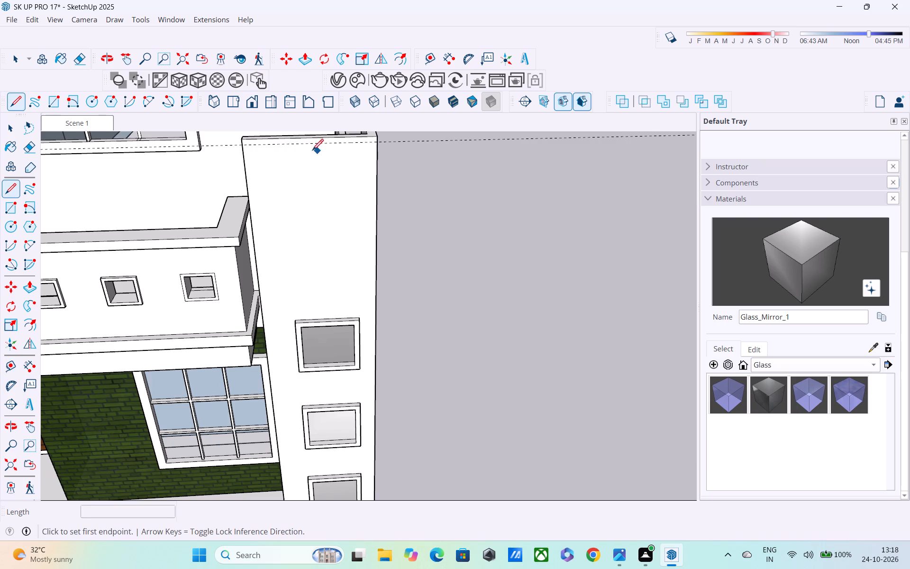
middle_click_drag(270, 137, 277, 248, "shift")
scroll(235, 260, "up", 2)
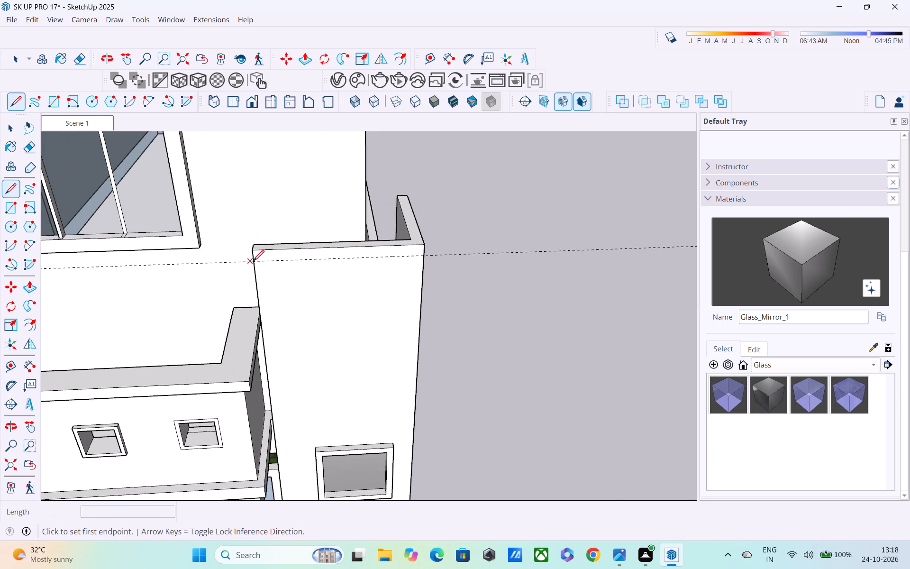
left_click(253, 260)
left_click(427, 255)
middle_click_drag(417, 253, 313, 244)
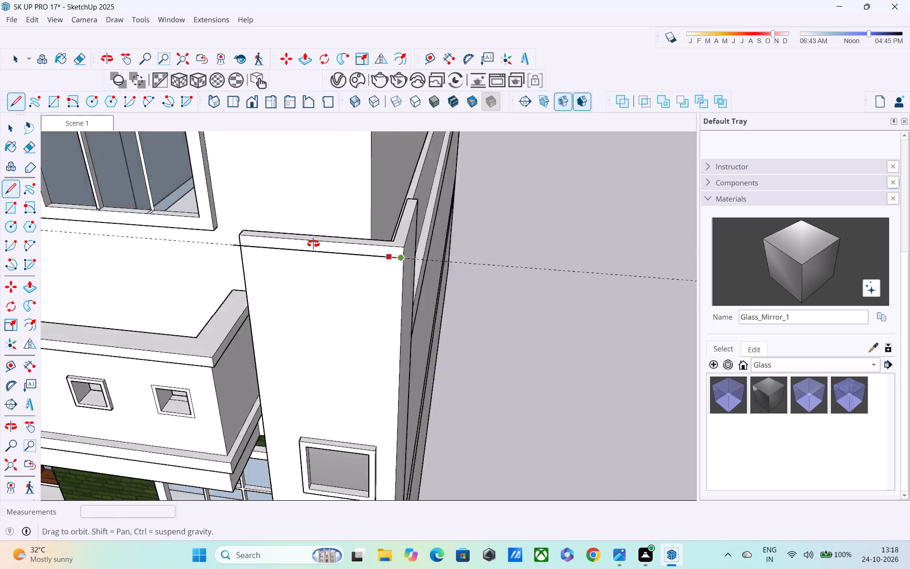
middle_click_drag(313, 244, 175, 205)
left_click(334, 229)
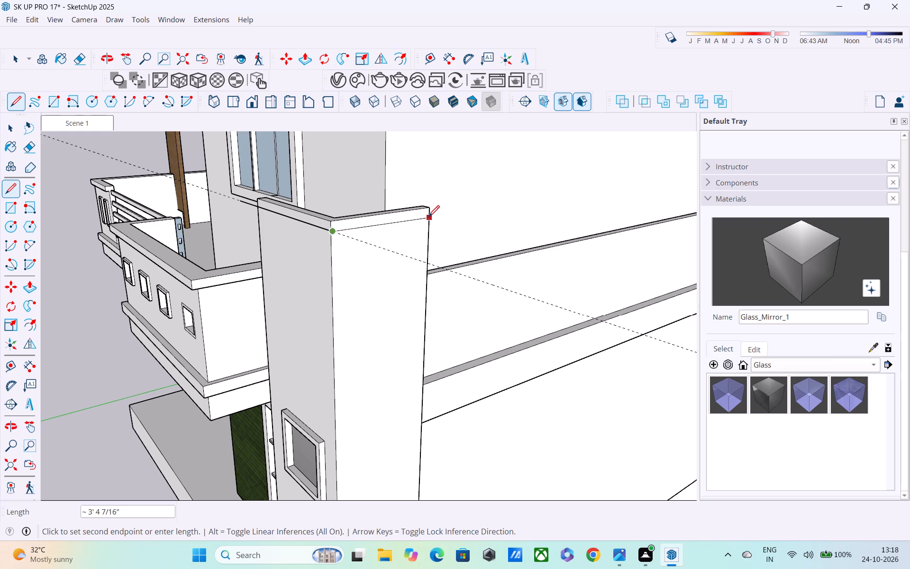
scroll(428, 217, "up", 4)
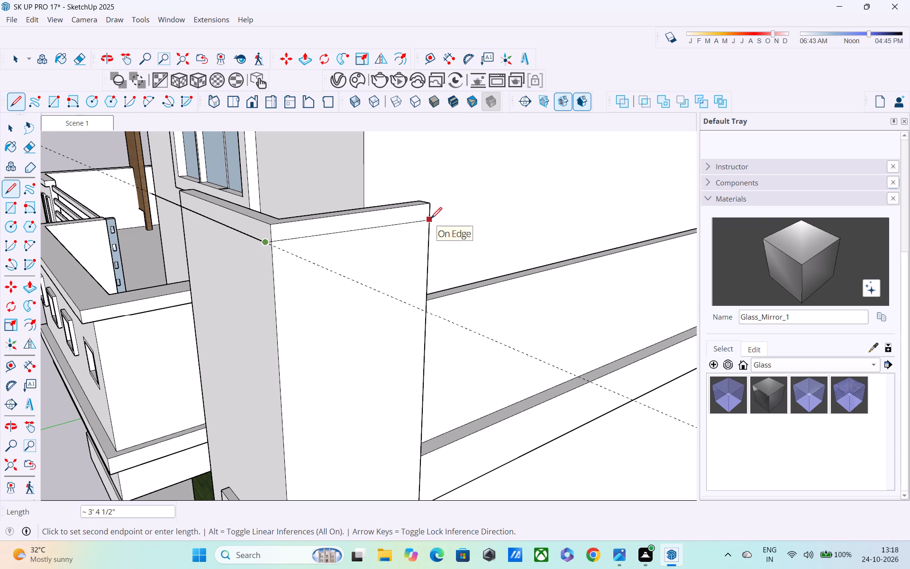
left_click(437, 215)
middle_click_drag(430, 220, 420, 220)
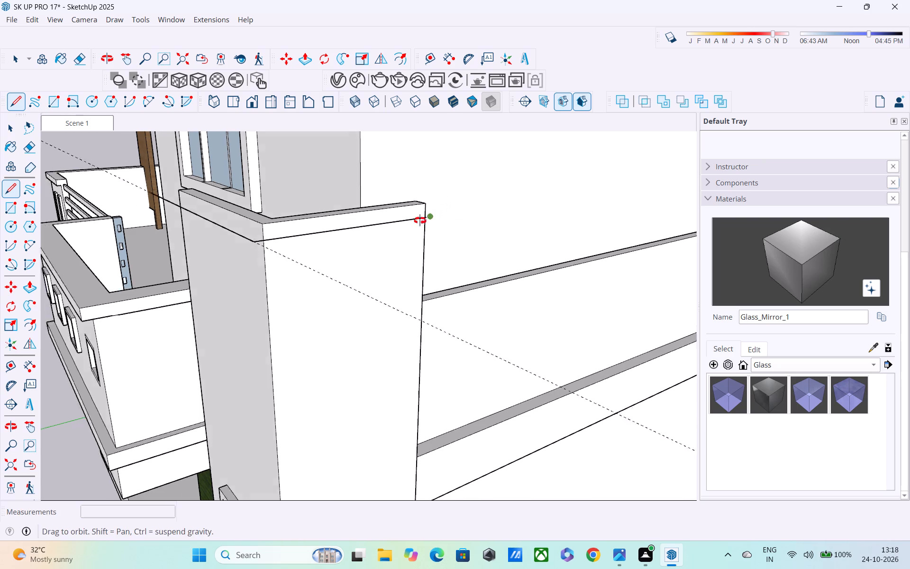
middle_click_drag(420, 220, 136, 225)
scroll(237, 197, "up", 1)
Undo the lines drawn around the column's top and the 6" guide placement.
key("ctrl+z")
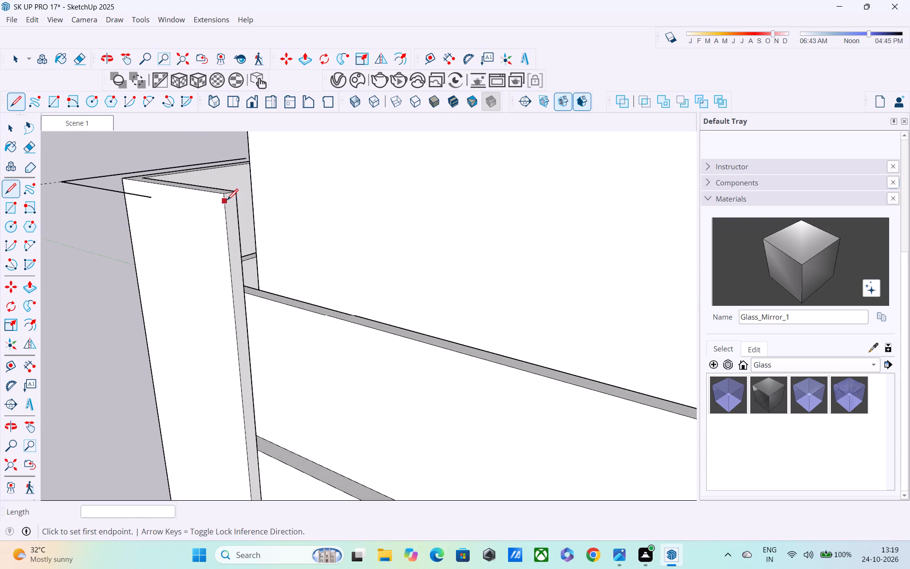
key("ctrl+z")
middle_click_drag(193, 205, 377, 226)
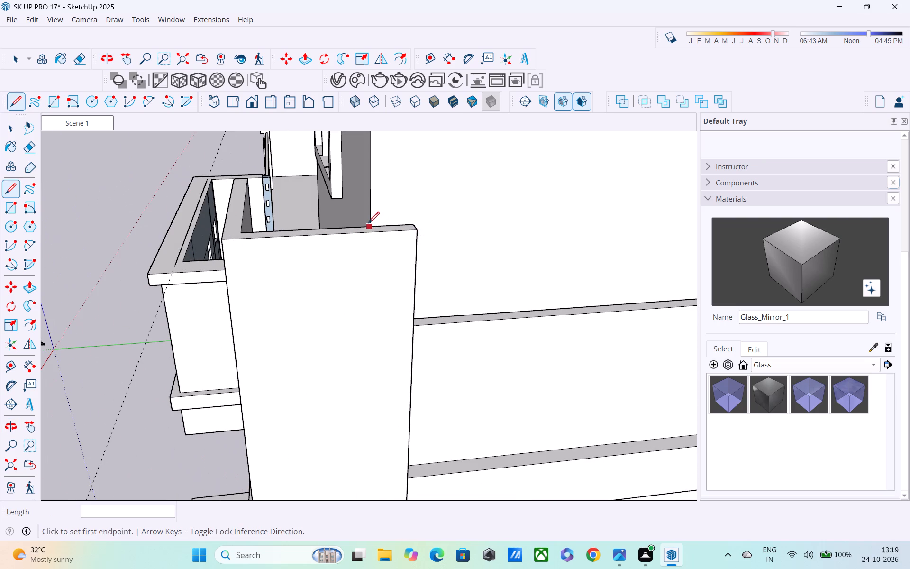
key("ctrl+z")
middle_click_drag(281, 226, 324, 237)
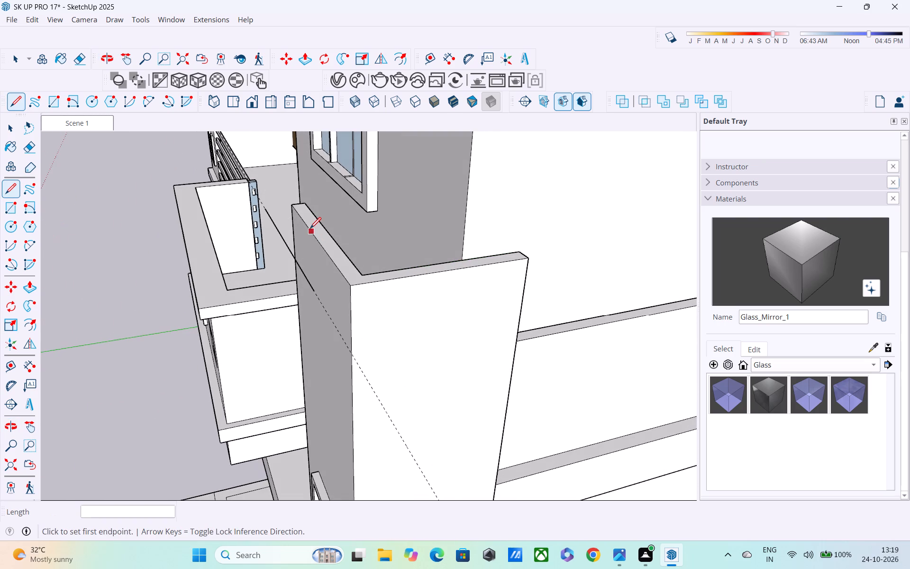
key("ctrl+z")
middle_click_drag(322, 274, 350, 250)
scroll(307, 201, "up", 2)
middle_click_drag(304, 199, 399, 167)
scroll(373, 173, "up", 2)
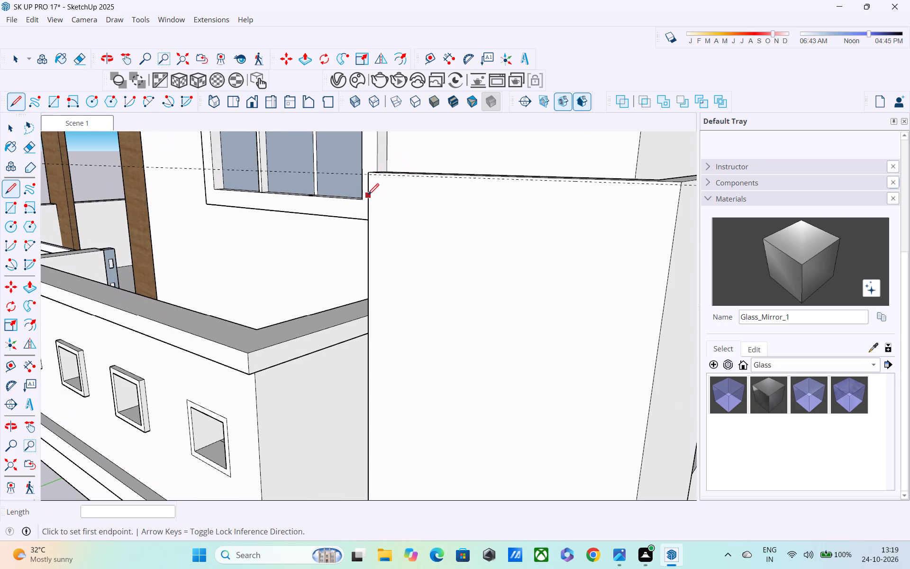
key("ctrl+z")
Draw a band line around the column's front and outer side faces, starting 6" below the front face's top corner.
left_click(366, 175)
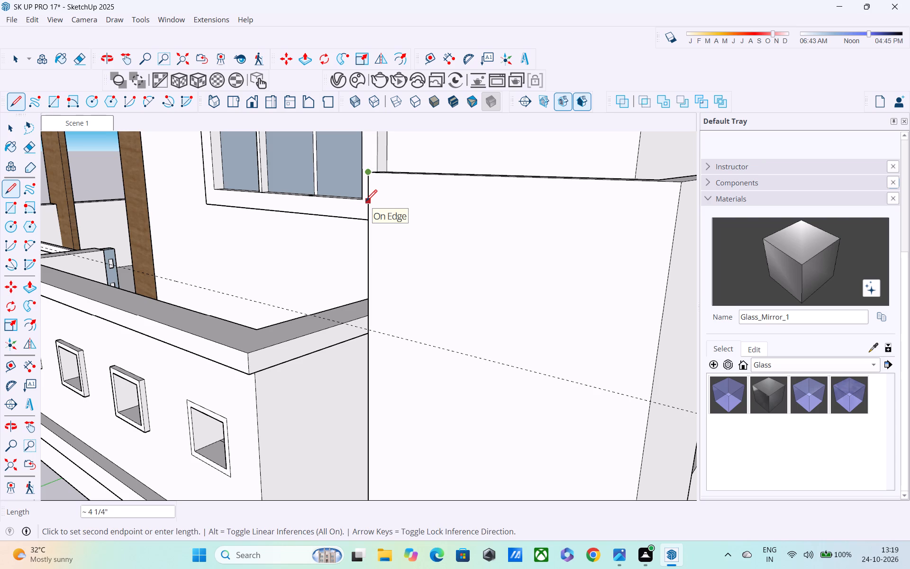
type("6\"")
key("Return")
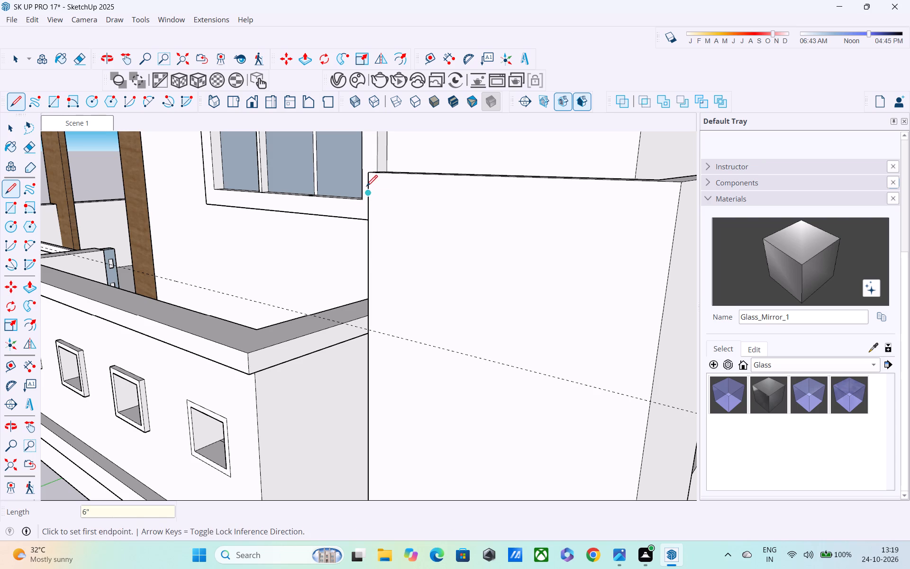
left_click_drag(368, 197, 373, 197)
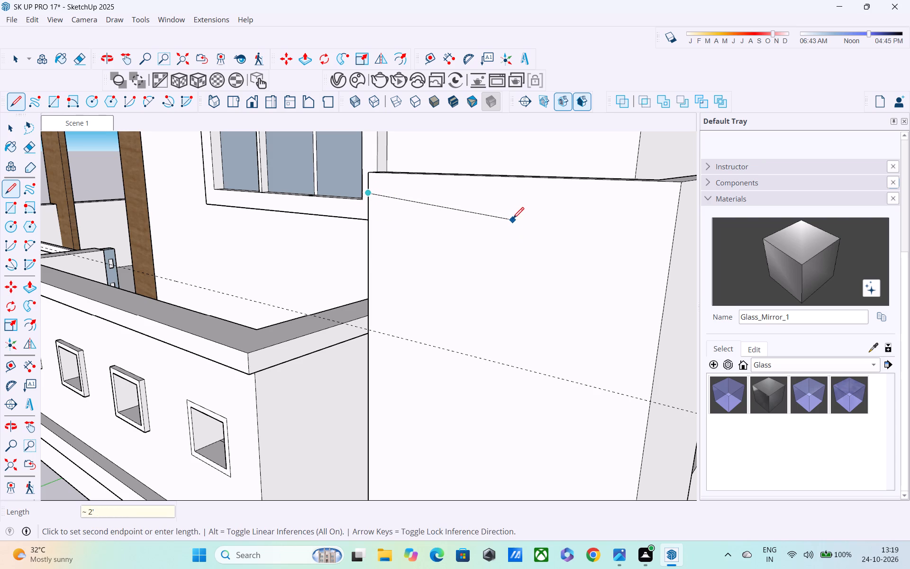
middle_click_drag(512, 219, 270, 236, "shift")
scroll(270, 236, "up", 1)
left_click(404, 232)
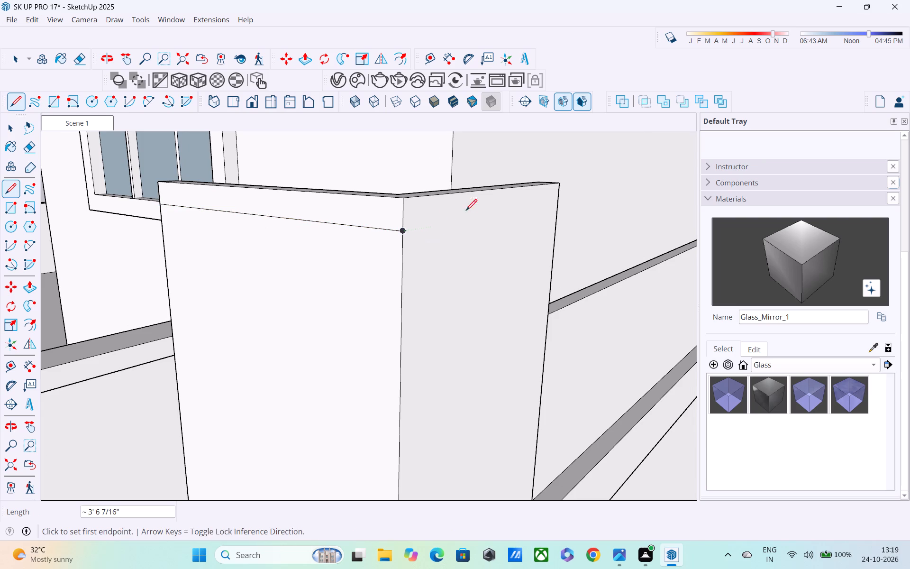
middle_click_drag(474, 211, 359, 213)
left_click(324, 235)
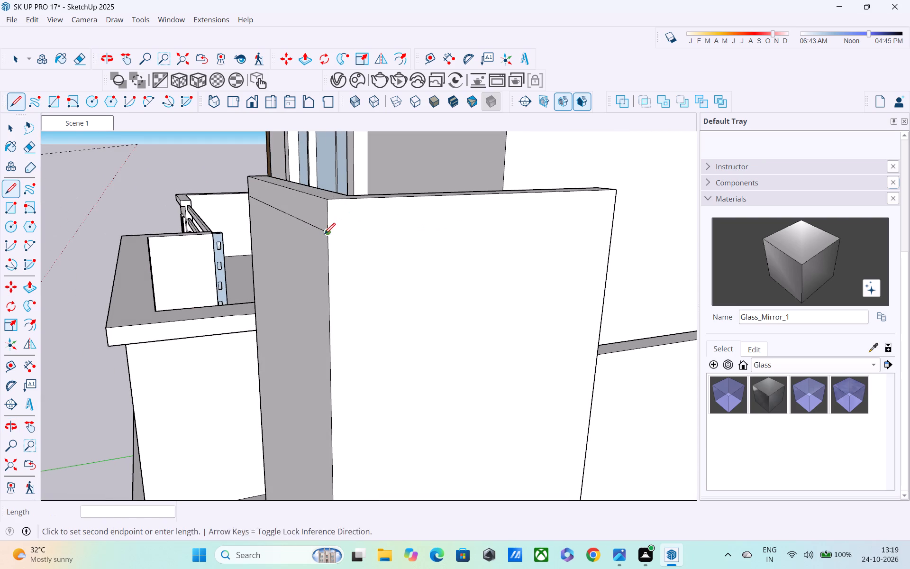
left_click(615, 217)
middle_click_drag(574, 228, 451, 248)
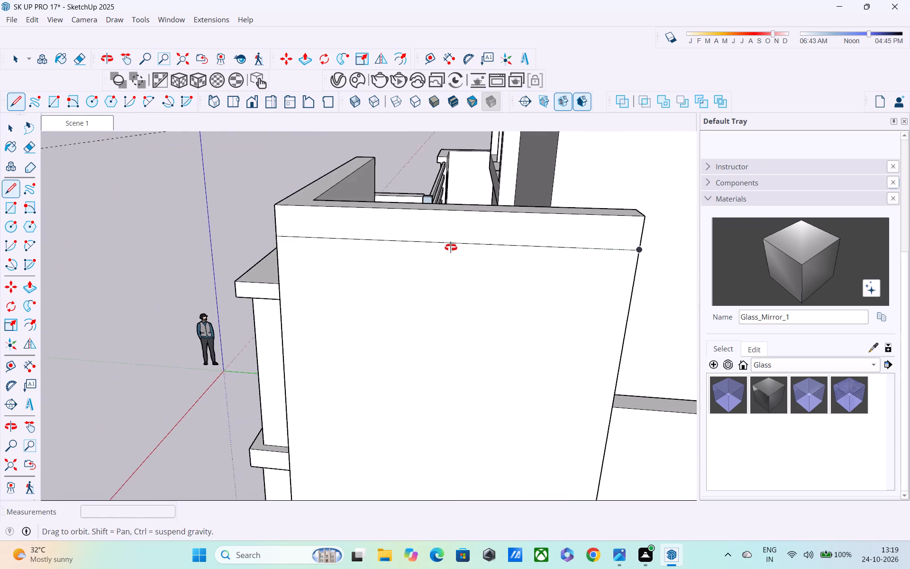
middle_click_drag(451, 248, 448, 248)
Push/Pull the band around the column's top outward 2" on the outer side face and on the front face.
key("p")
key("space")
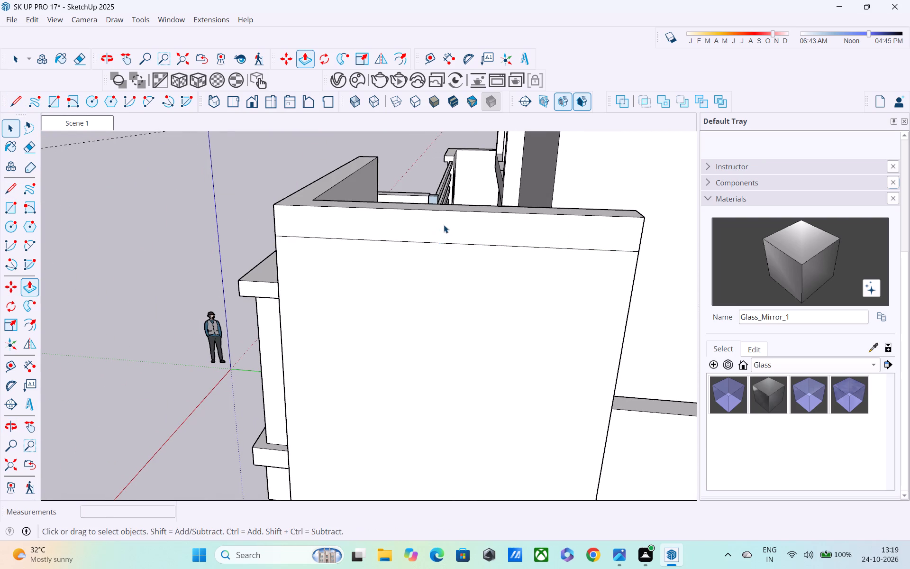
left_click(444, 225)
key("p")
left_click(444, 225)
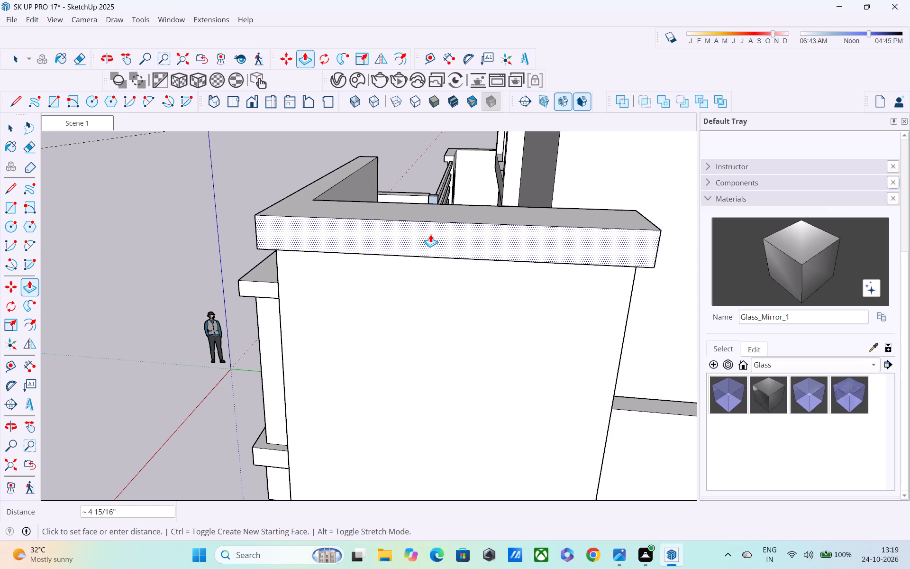
type("2\"")
key("Return")
middle_click_drag(386, 228, 674, 217)
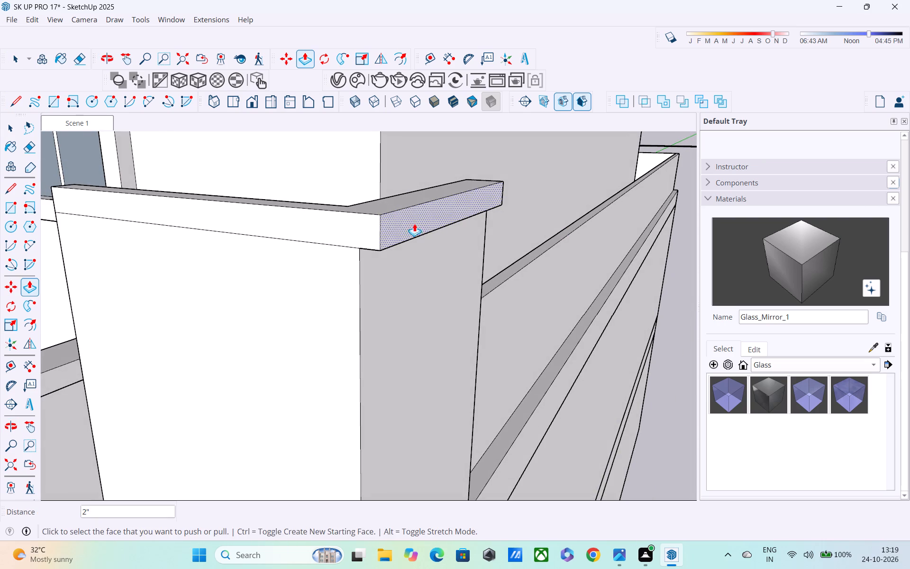
double_click(356, 223)
Split the column's thin inner end face level with the band's lower edge and pull the upper piece out 2".
scroll(343, 234, "down", 2)
middle_click_drag(346, 244, 523, 224)
scroll(484, 222, "down", 4)
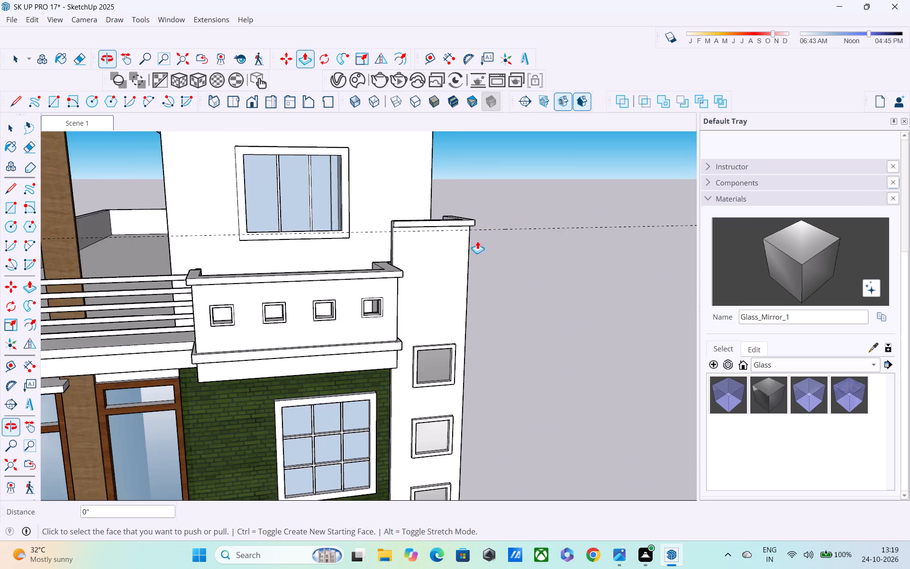
middle_click_drag(448, 233, 515, 296)
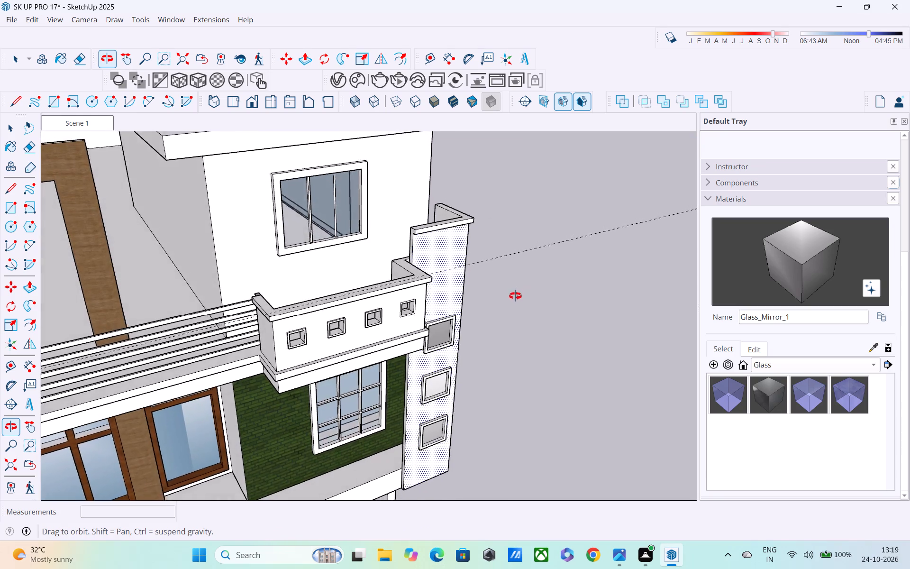
middle_click_drag(515, 296, 601, 309)
scroll(422, 246, "up", 4)
middle_click_drag(408, 229, 422, 198)
scroll(419, 200, "up", 5)
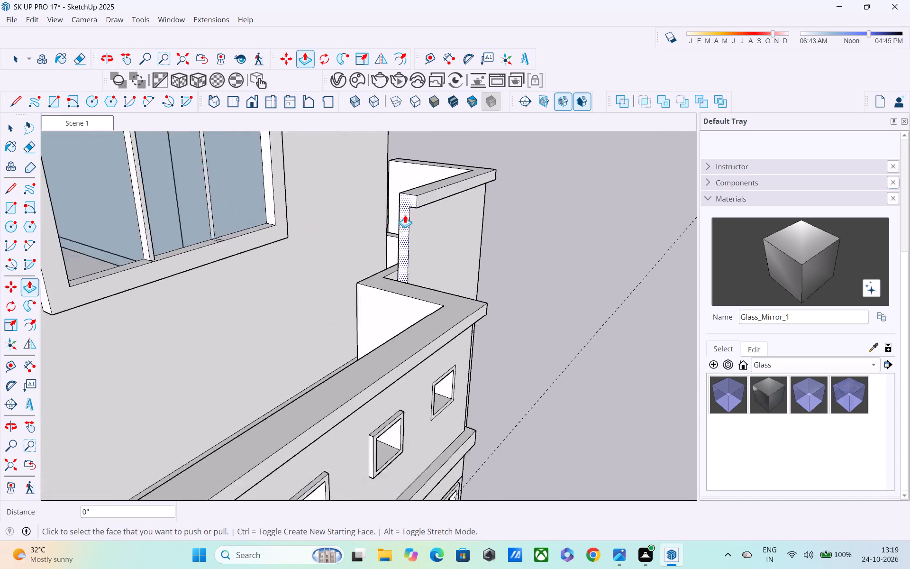
scroll(405, 215, "up", 3)
middle_click_drag(404, 216, 265, 192)
scroll(293, 186, "down", 5)
middle_click_drag(375, 219, 273, 172)
scroll(275, 172, "up", 1)
scroll(273, 172, "down", 1)
scroll(329, 206, "up", 3)
middle_click_drag(338, 225, 588, 279)
scroll(357, 191, "up", 2)
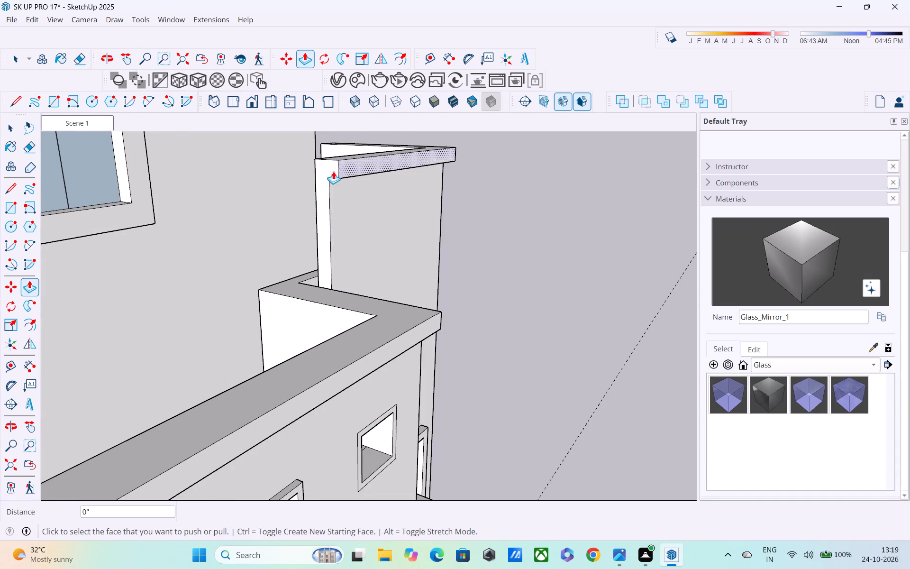
key("l")
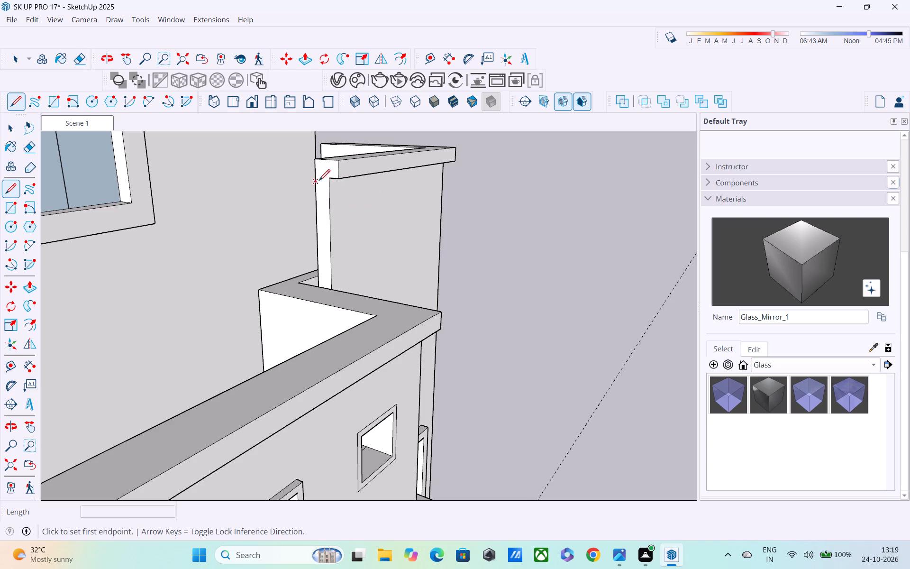
left_click(328, 182)
left_click(315, 179)
key("p")
double_click(321, 165)
Examine the column's top band and the whole front facade from several angles.
middle_click_drag(328, 185, 217, 182)
scroll(222, 174, "down", 5)
middle_click_drag(488, 241, 430, 211)
scroll(448, 221, "down", 3)
key("space")
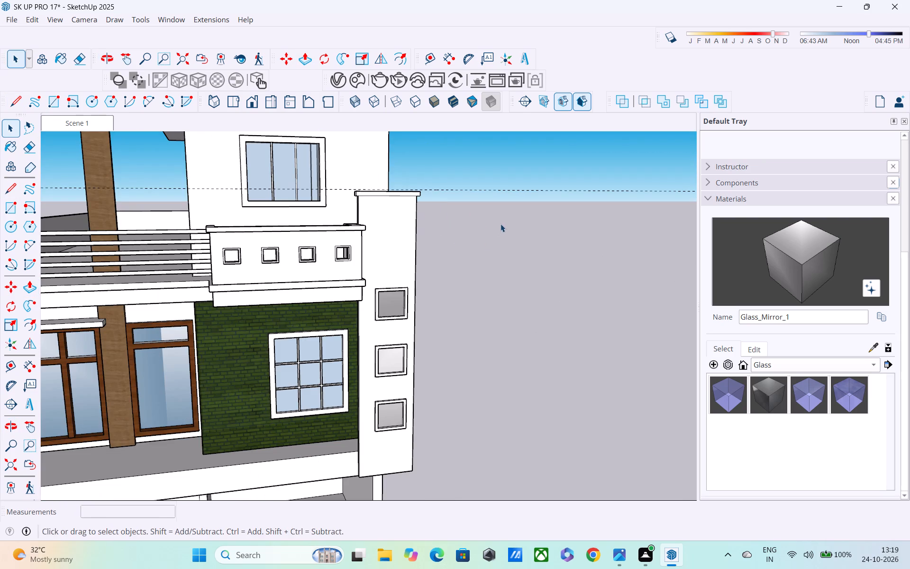
middle_click_drag(501, 223, 444, 197)
left_click(454, 218)
scroll(429, 268, "down", 1)
middle_click_drag(429, 268, 394, 255)
scroll(373, 257, "down", 2)
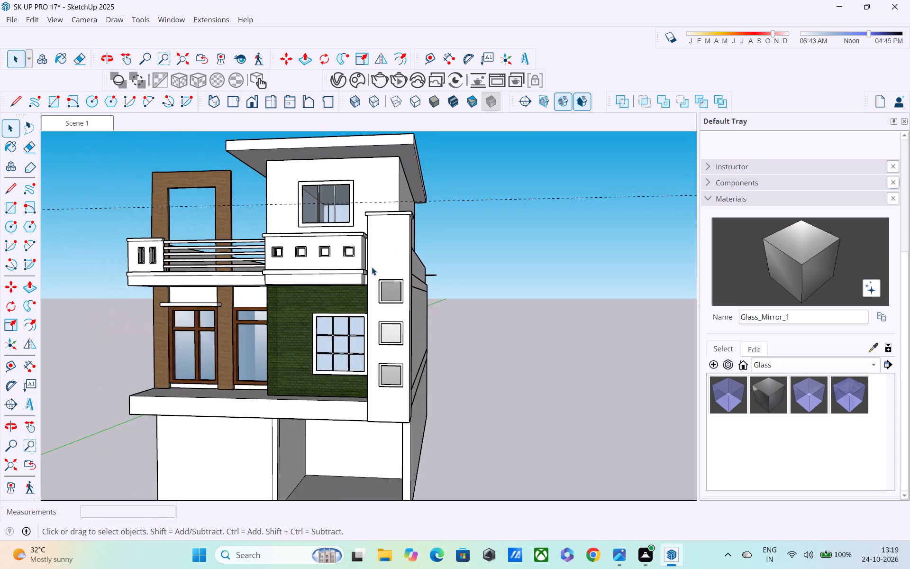
middle_click_drag(366, 269, 411, 237)
scroll(411, 248, "down", 3)
middle_click_drag(421, 276, 369, 350)
key("space")
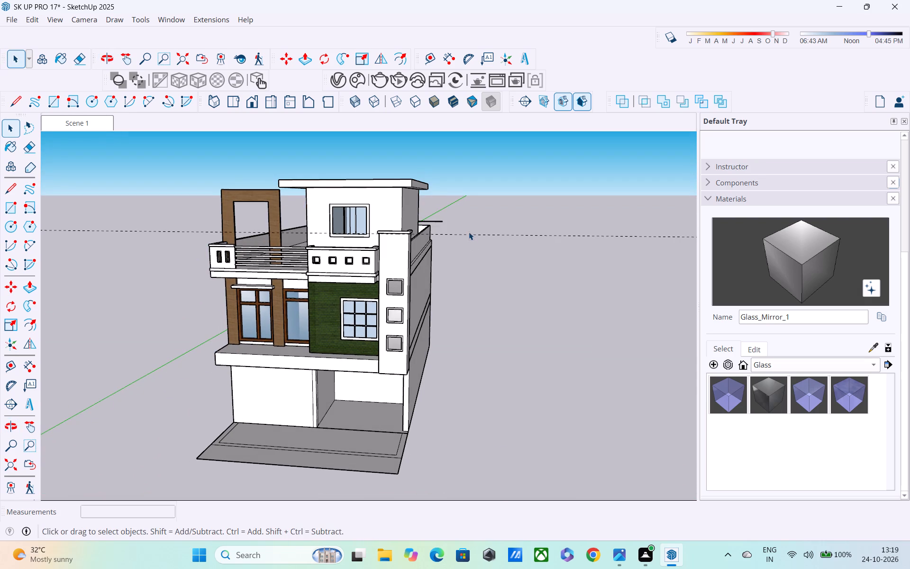
left_click(496, 223)
middle_click_drag(379, 332, 448, 294)
left_click_drag(456, 296, 459, 302)
middle_click_drag(448, 343, 261, 344)
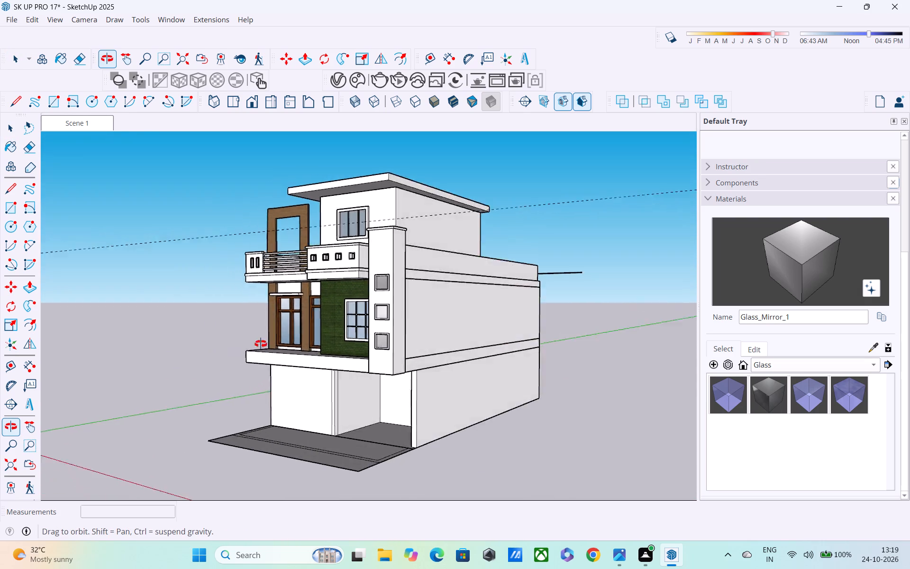
middle_click_drag(261, 344, 374, 376)
scroll(835, 143, "up", 1)
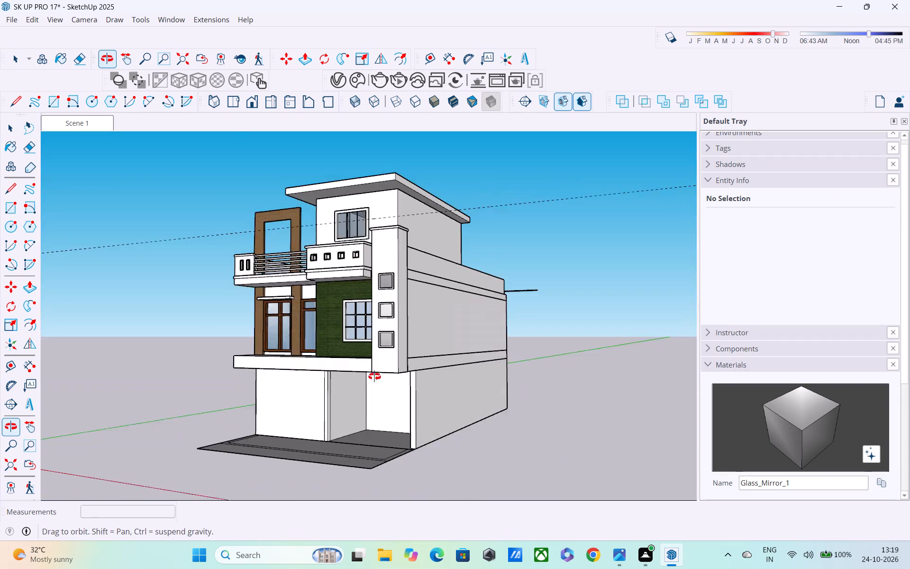
middle_click_drag(374, 376, 399, 400)
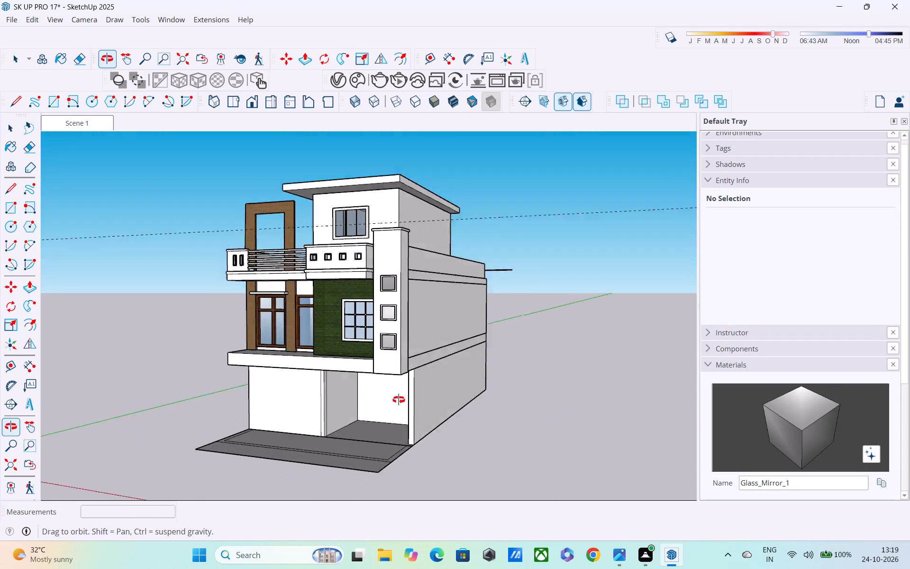
middle_click_drag(399, 400, 405, 415)
scroll(310, 378, "down", 1)
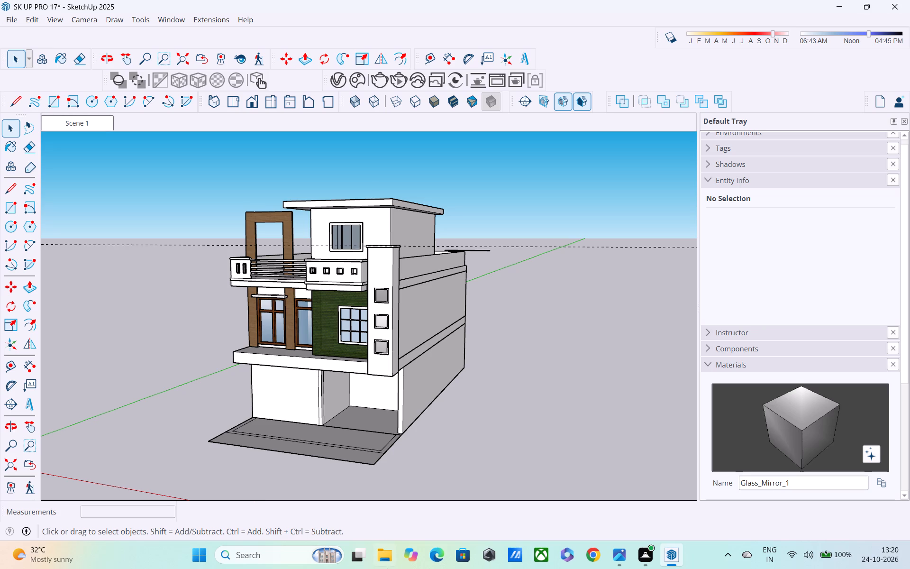
middle_click_drag(402, 349, 508, 293)
scroll(398, 284, "up", 3)
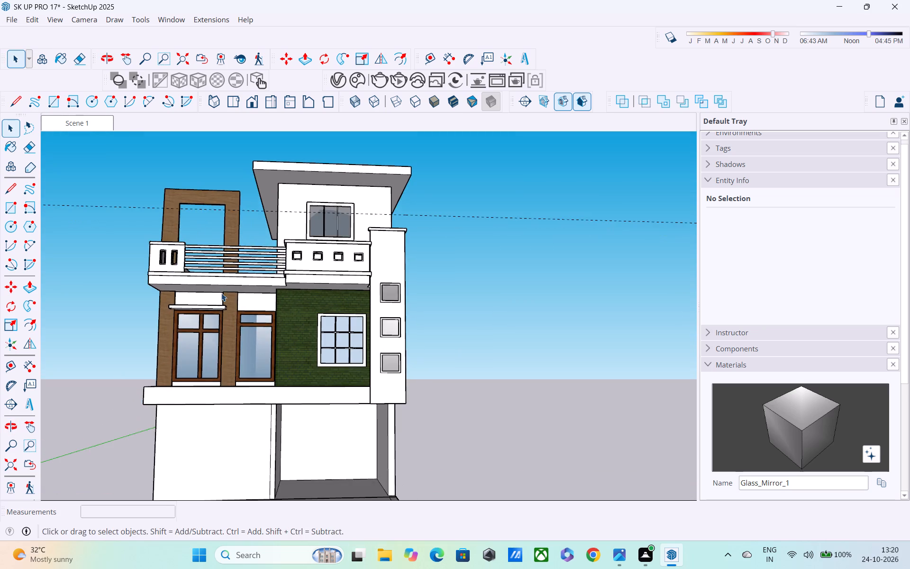
middle_click_drag(228, 293, 374, 139)
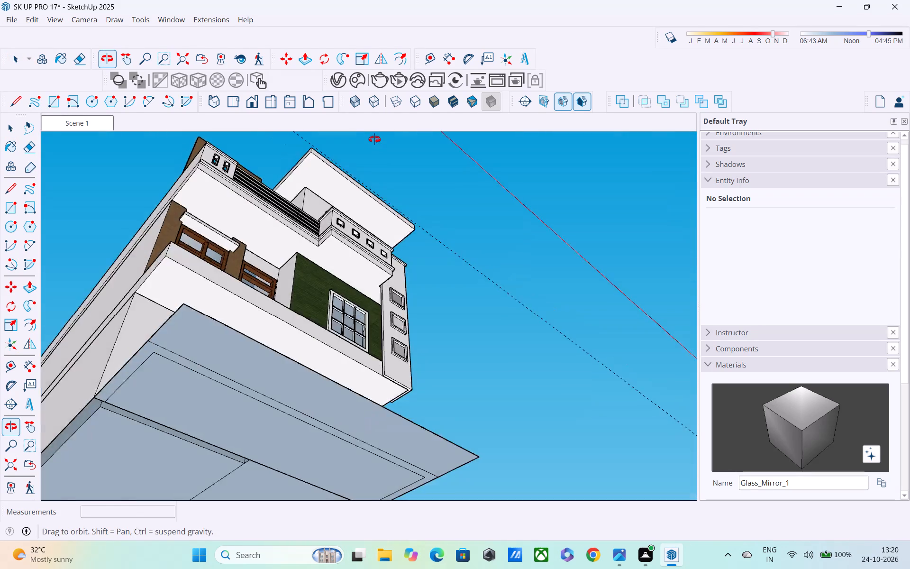
middle_click_drag(374, 139, 303, 296)
scroll(306, 323, "up", 3)
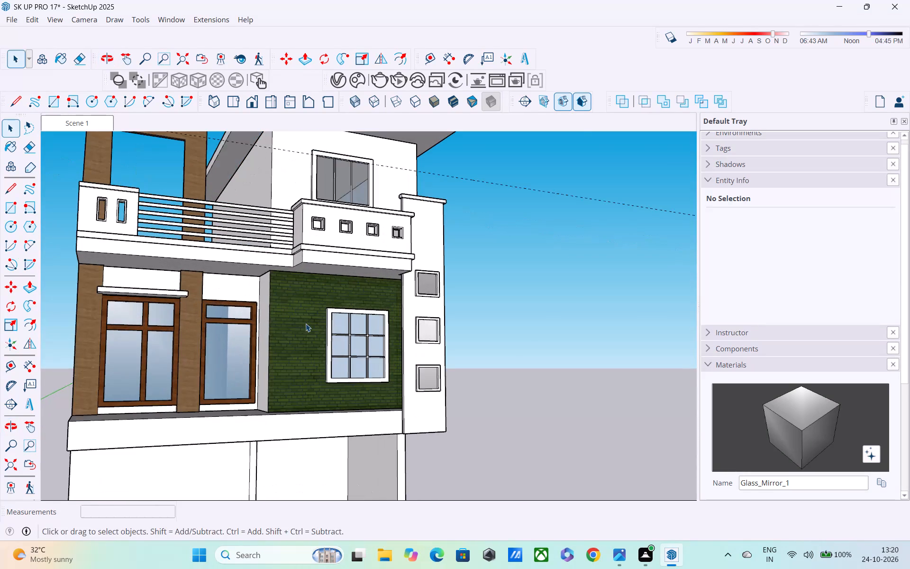
Open the group containing the green brick wall and select the brick face around the window.
left_click(306, 323)
right_click_drag(306, 324, 302, 329)
double_click(302, 329)
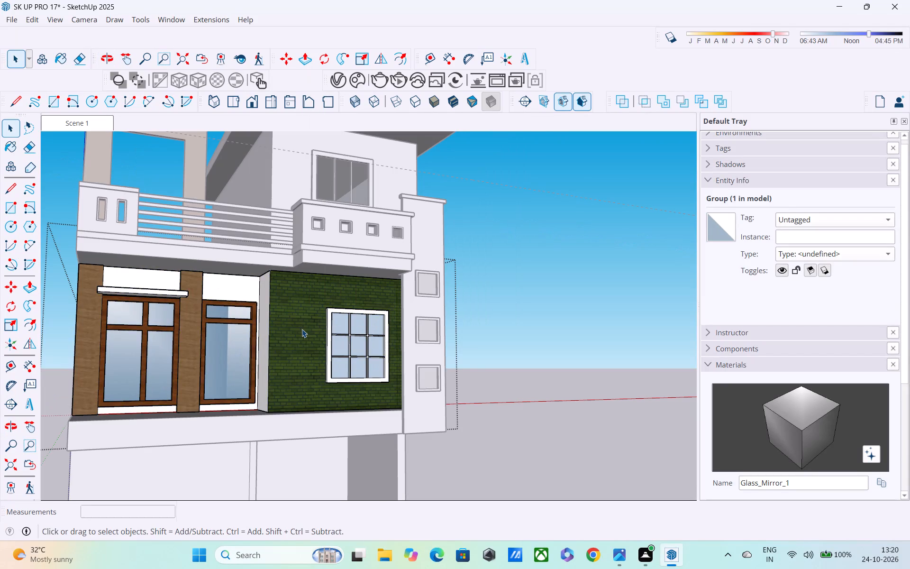
left_click(302, 329)
double_click(302, 329)
left_click_drag(581, 202, 504, 248)
scroll(400, 351, "down", 2)
middle_click_drag(370, 348, 69, 422)
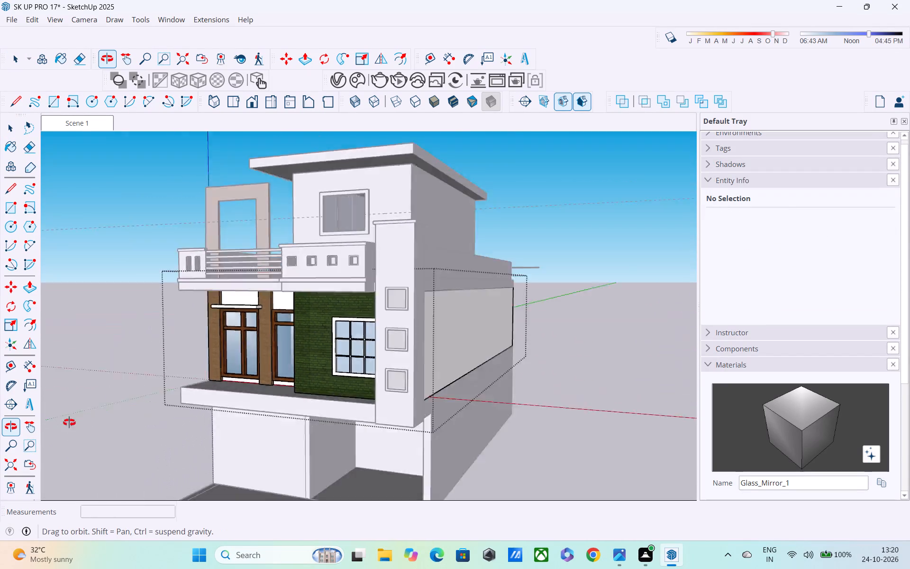
middle_click_drag(69, 422, 287, 297)
scroll(312, 304, "up", 2)
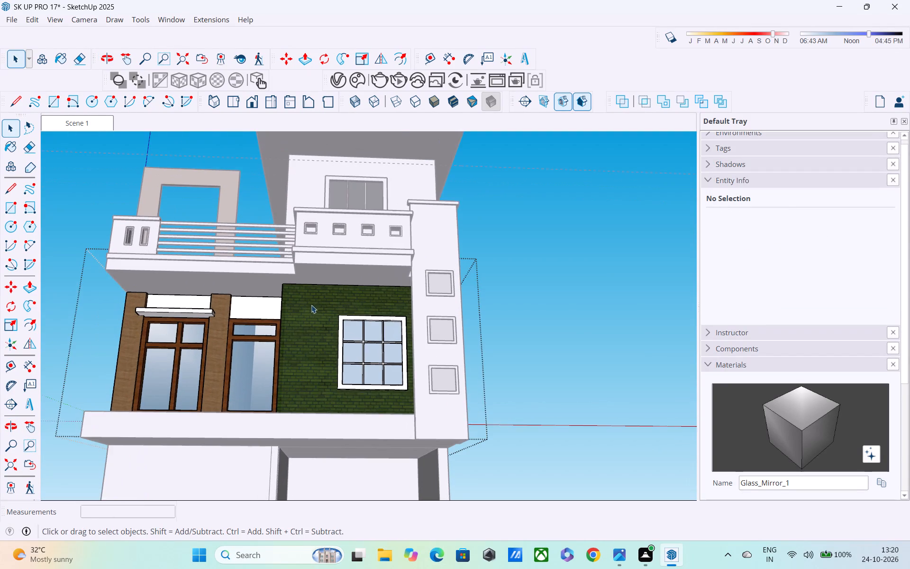
scroll(300, 326, "up", 1)
middle_click_drag(297, 328, 419, 380)
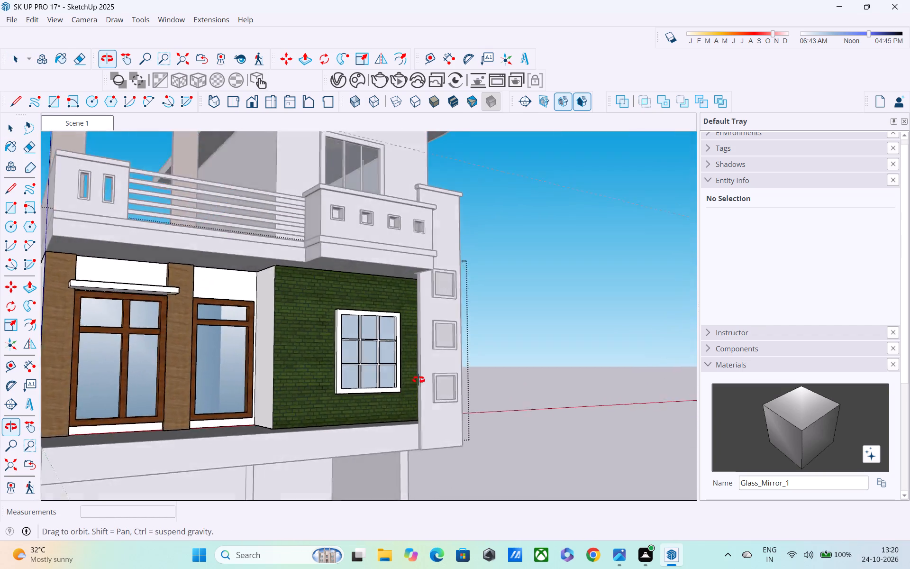
middle_click_drag(419, 380, 331, 403)
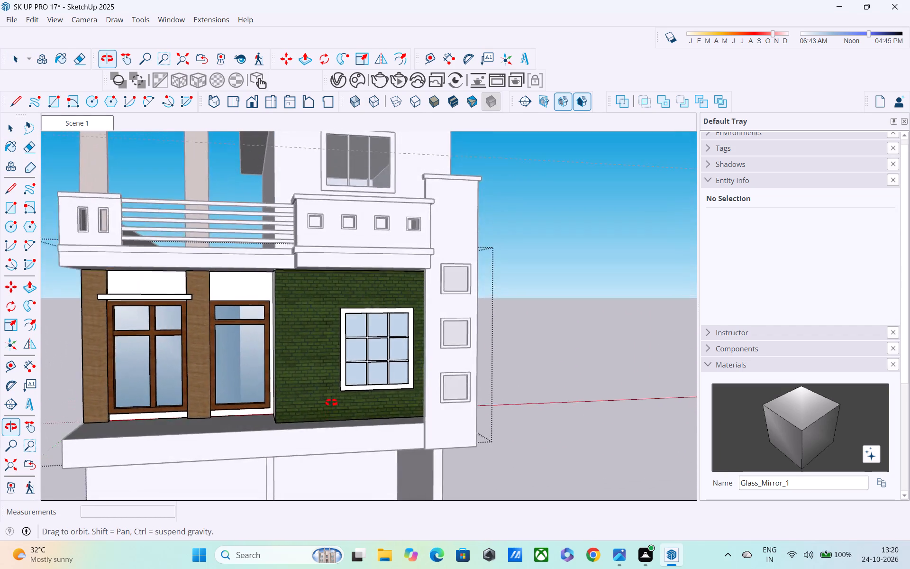
middle_click_drag(331, 403, 294, 346)
scroll(297, 338, "up", 3)
left_click(309, 333)
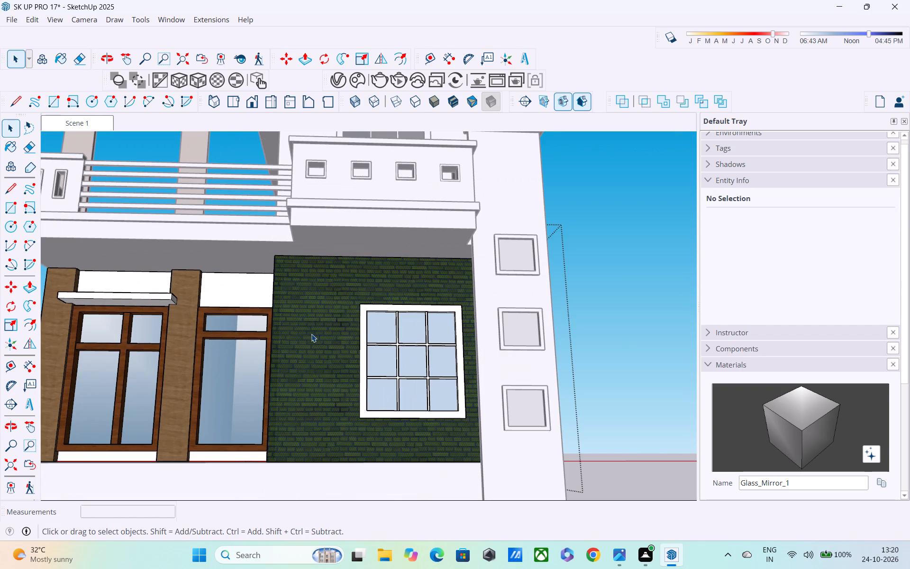
right_click(311, 334)
left_click(345, 418)
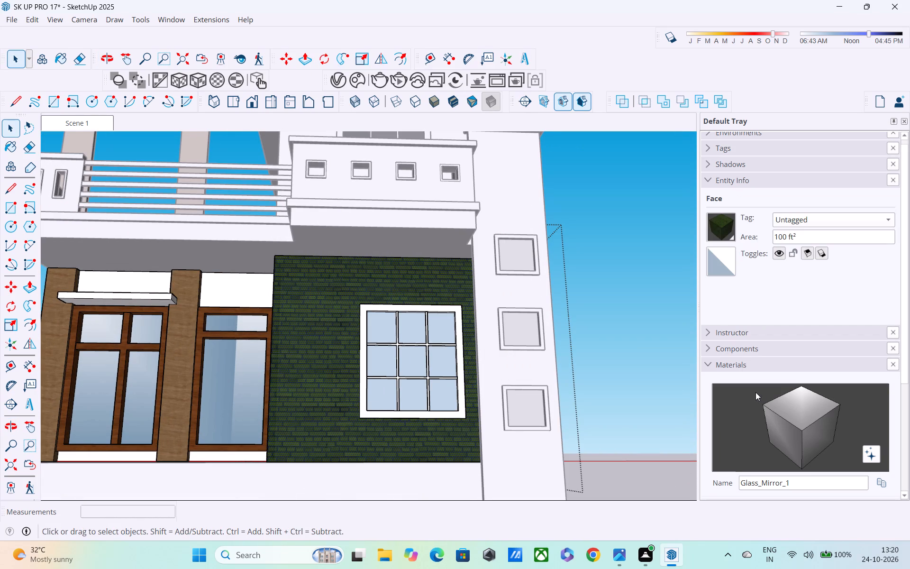
Browse the material library's category list and exit the wall group.
scroll(755, 392, "down", 1)
left_click(755, 368)
left_click(727, 352)
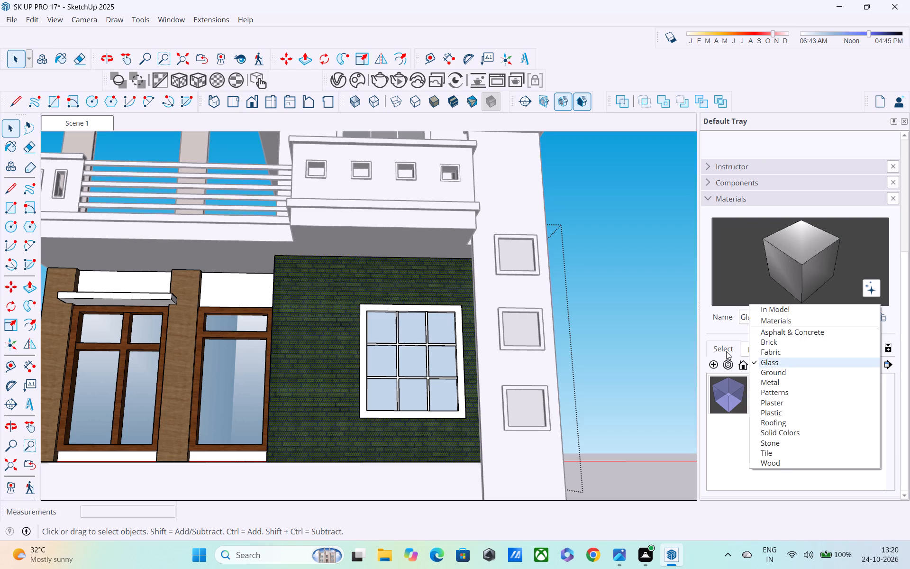
left_click(723, 349)
left_click(764, 363)
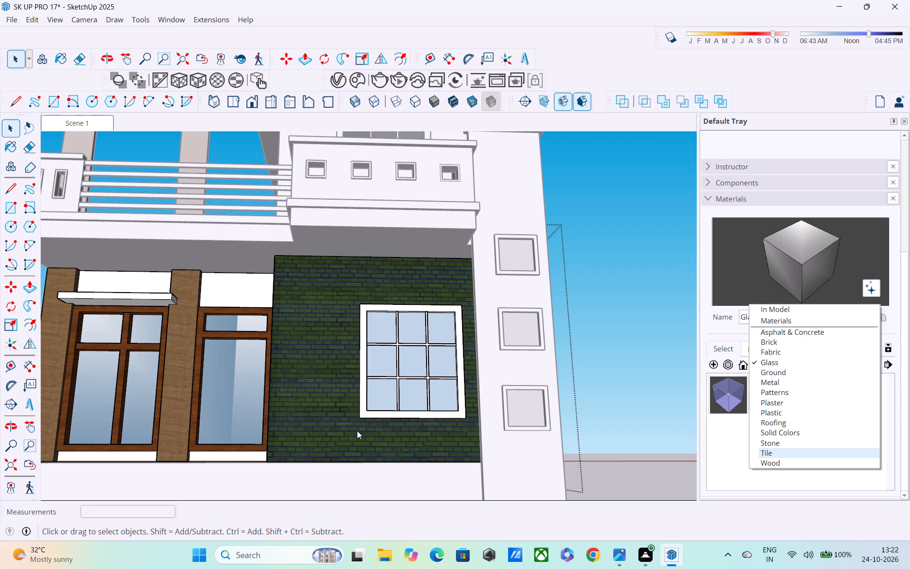
scroll(309, 415, "down", 1)
middle_click_drag(310, 418, 296, 398, "shift")
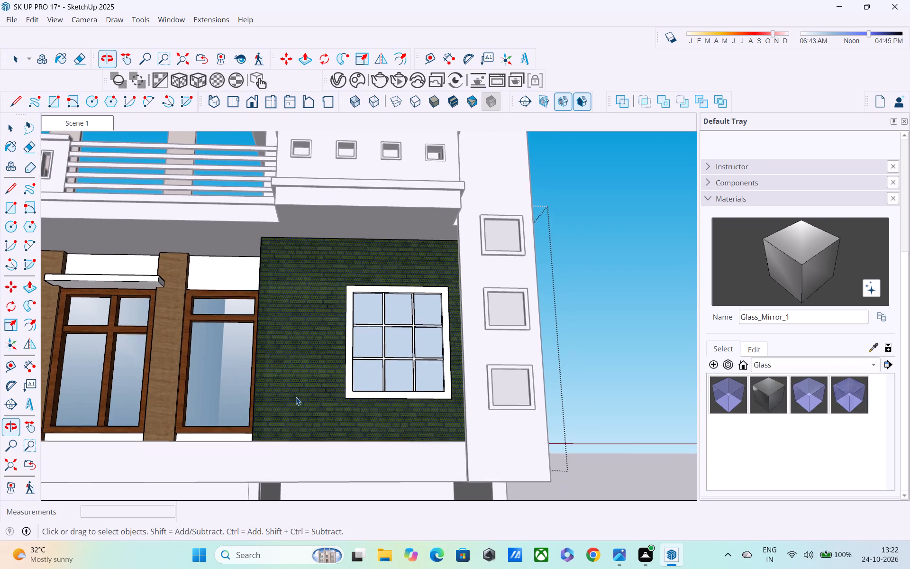
scroll(296, 396, "down", 4)
middle_click_drag(298, 380, 297, 437)
middle_click_drag(308, 299, 298, 297)
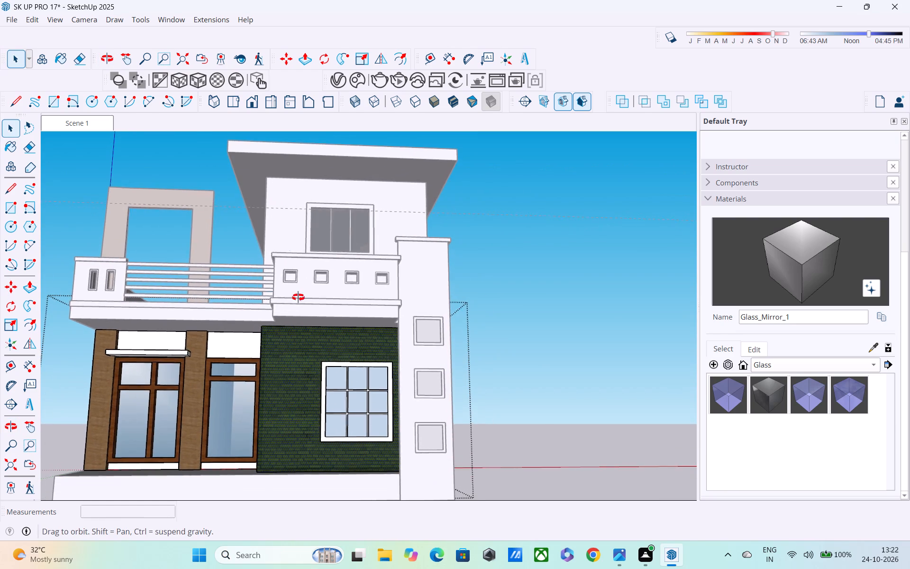
middle_click_drag(298, 297, 276, 356)
key("space")
left_click(575, 268)
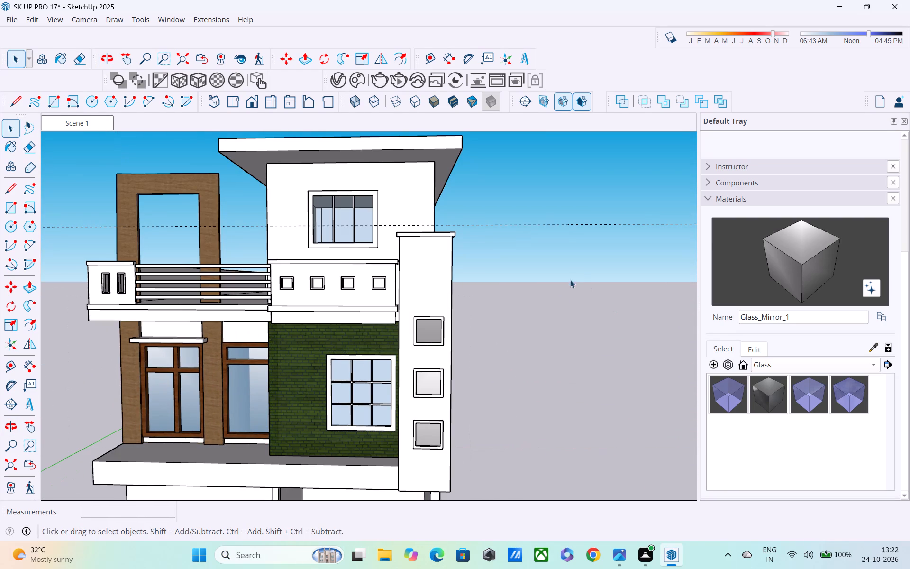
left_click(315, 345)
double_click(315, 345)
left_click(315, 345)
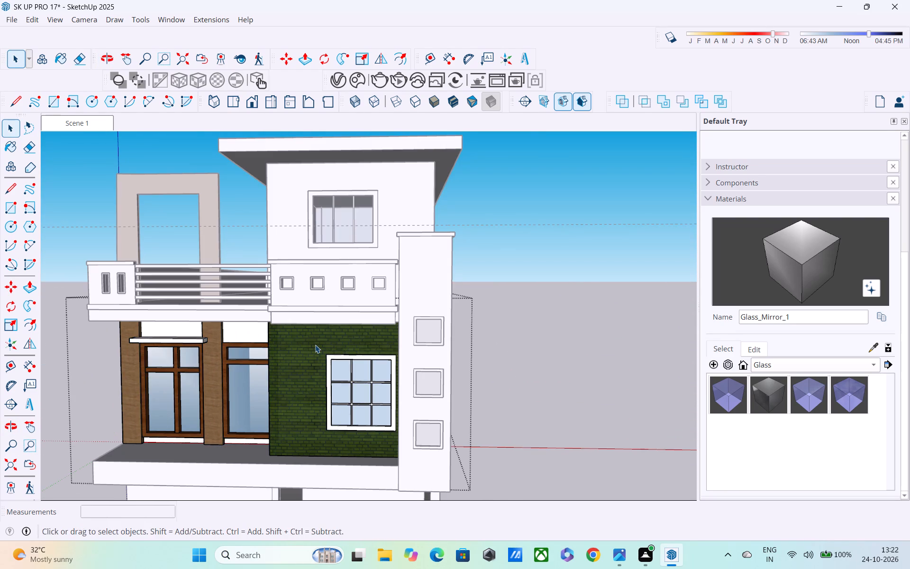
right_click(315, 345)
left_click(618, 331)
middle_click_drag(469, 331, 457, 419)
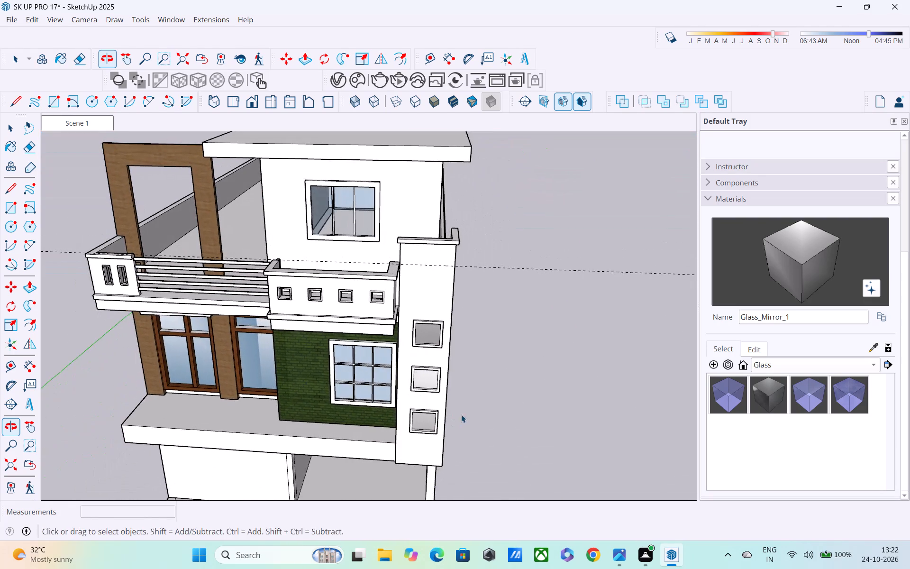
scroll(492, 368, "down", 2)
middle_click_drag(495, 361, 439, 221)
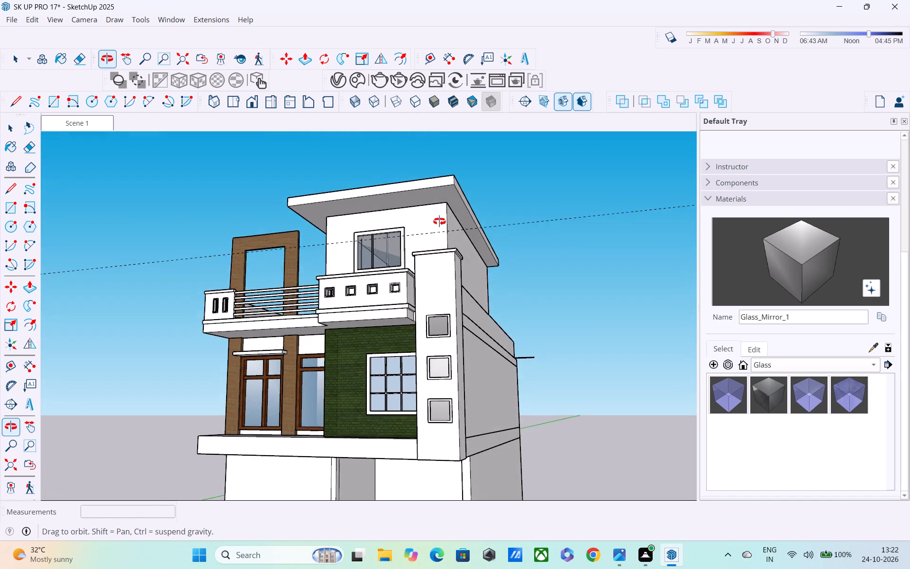
Examine the whole house from both front corners, including the balconies, windows, column and green brick wall.
middle_click_drag(439, 221, 440, 222)
middle_click_drag(405, 308, 403, 331)
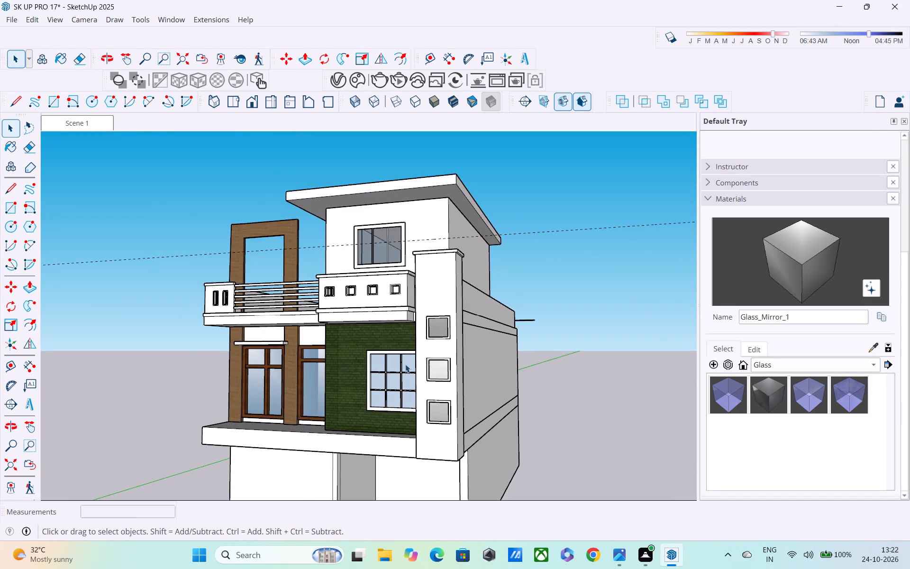
middle_click_drag(317, 440, 344, 410)
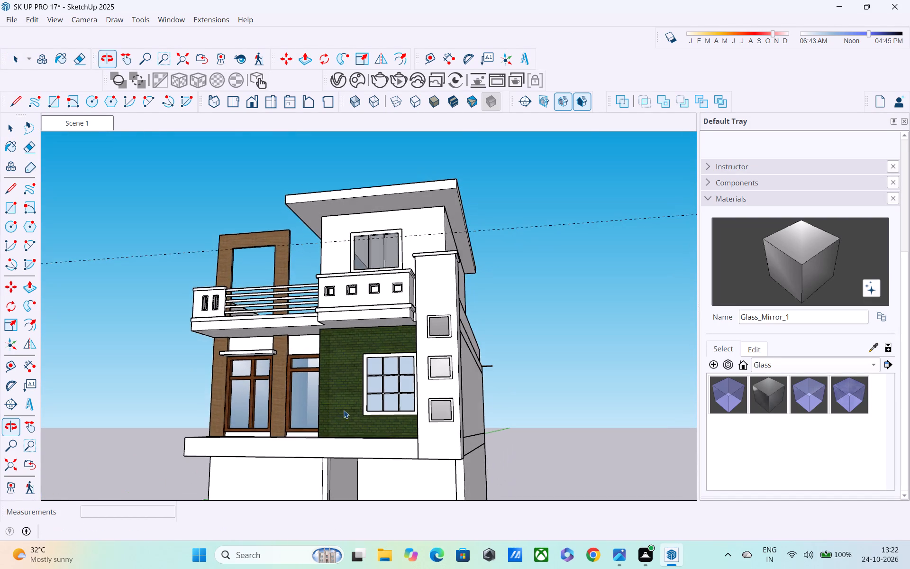
scroll(344, 410, "down", 1)
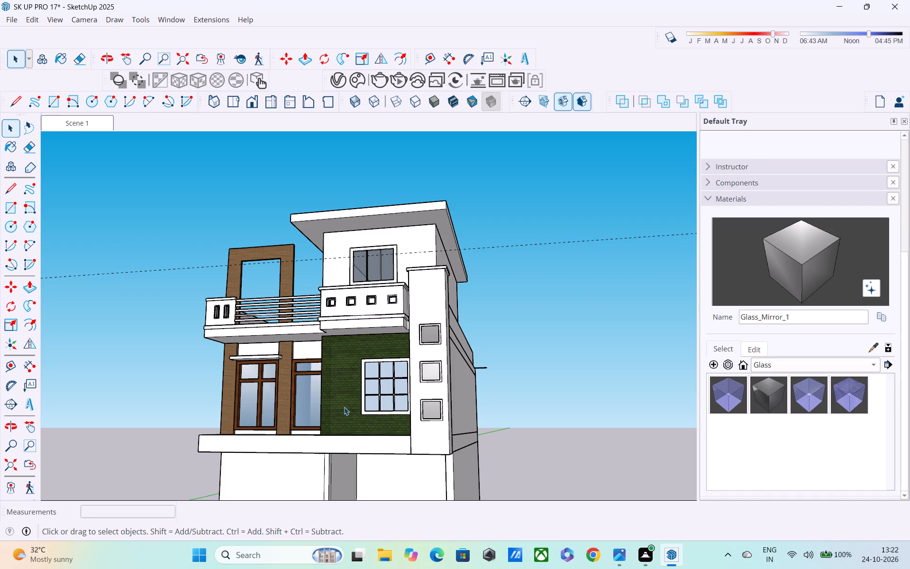
middle_click_drag(353, 407, 292, 433)
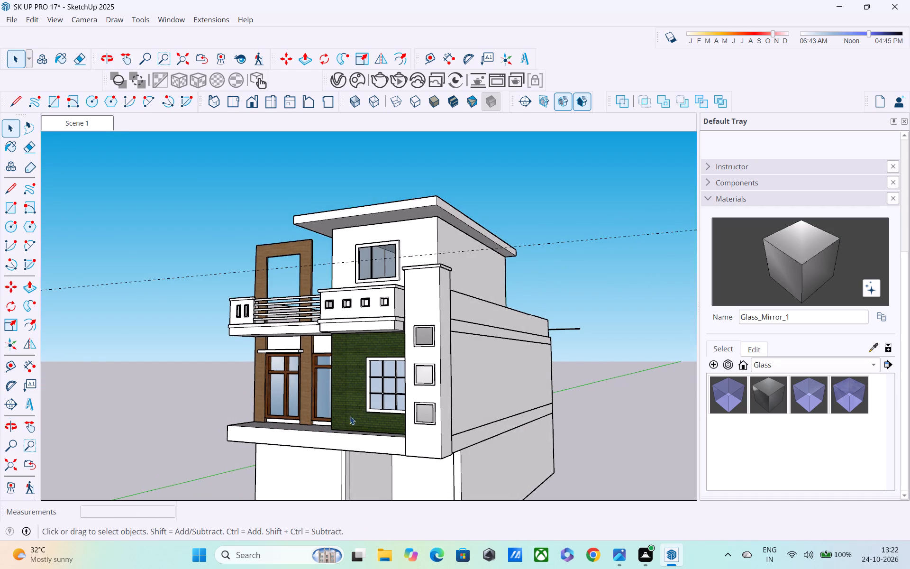
middle_click_drag(421, 391, 358, 389)
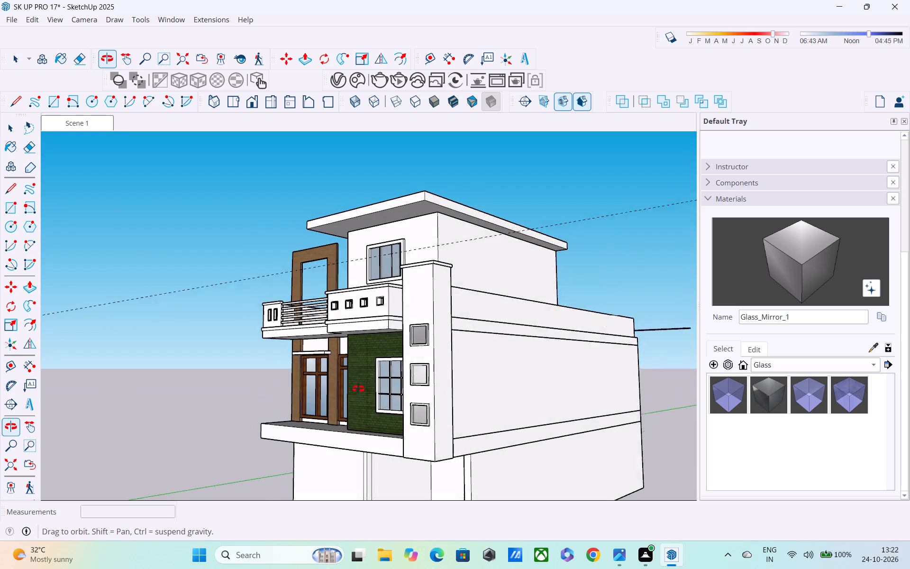
middle_click_drag(358, 389, 454, 387)
middle_click_drag(321, 418, 527, 399)
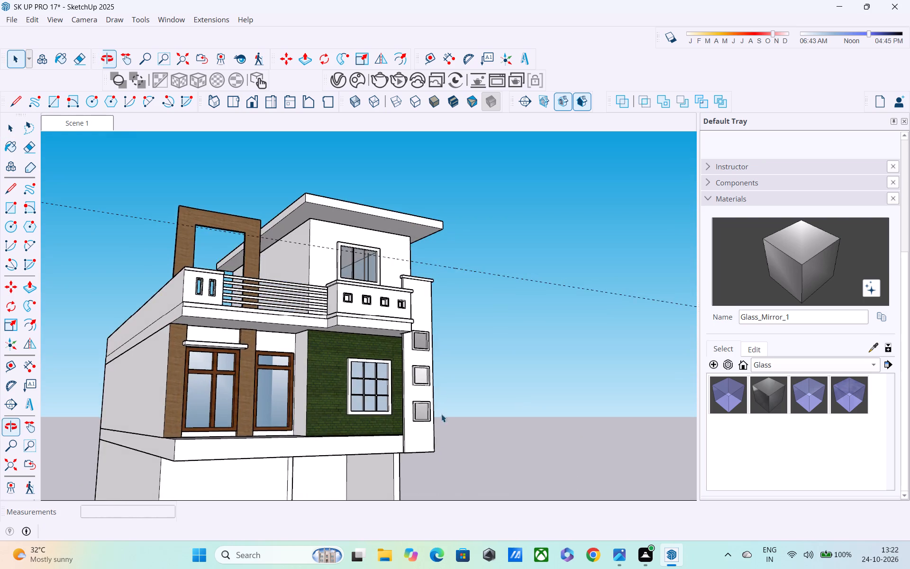
scroll(322, 420, "down", 4)
middle_click_drag(306, 427, 314, 361)
scroll(303, 376, "down", 2)
middle_click_drag(287, 397, 273, 448)
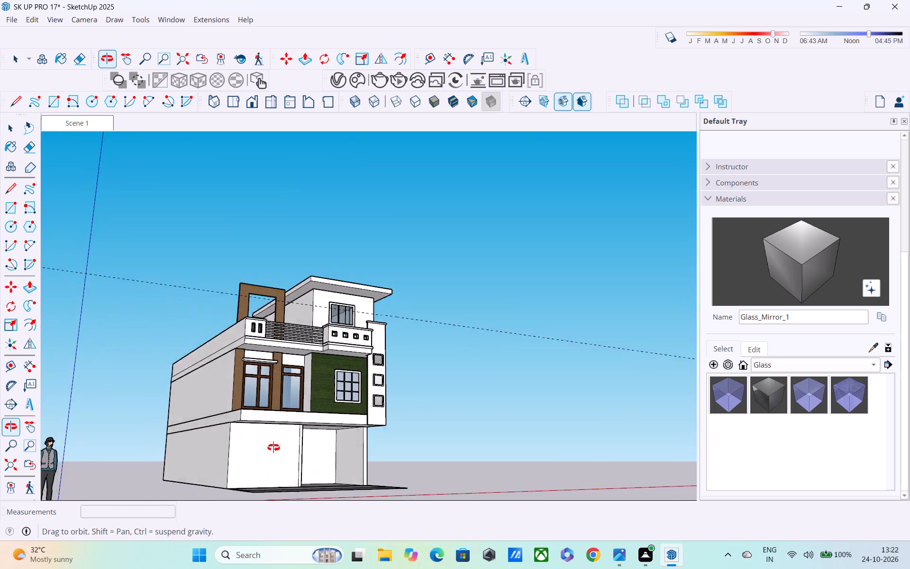
middle_click_drag(273, 448, 251, 448)
middle_click_drag(282, 406, 320, 457)
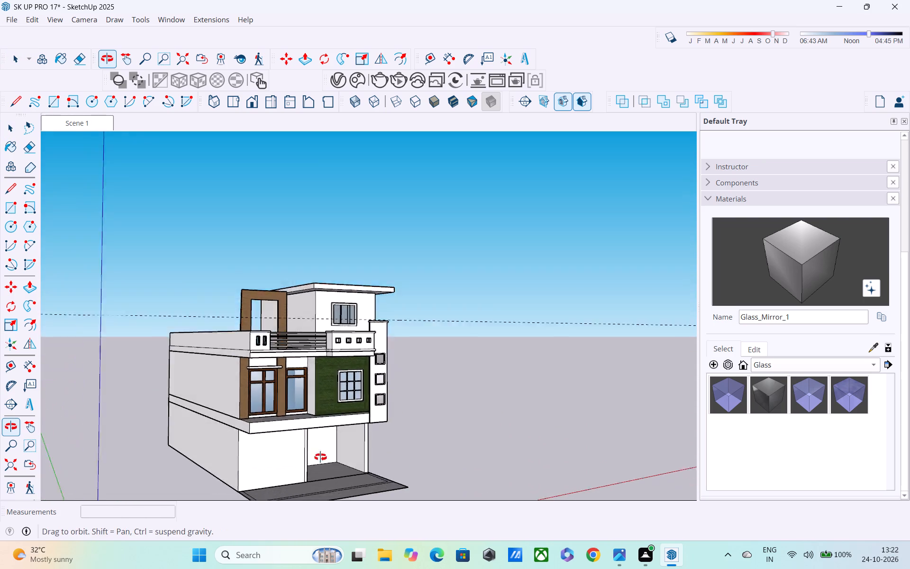
middle_click_drag(320, 457, 389, 471)
Examine the front ground slab and the floor overhangs above it from the side of the house.
scroll(390, 471, "up", 3)
middle_click_drag(381, 451, 354, 342, "shift")
middle_click_drag(289, 392, 480, 428)
scroll(335, 427, "up", 2)
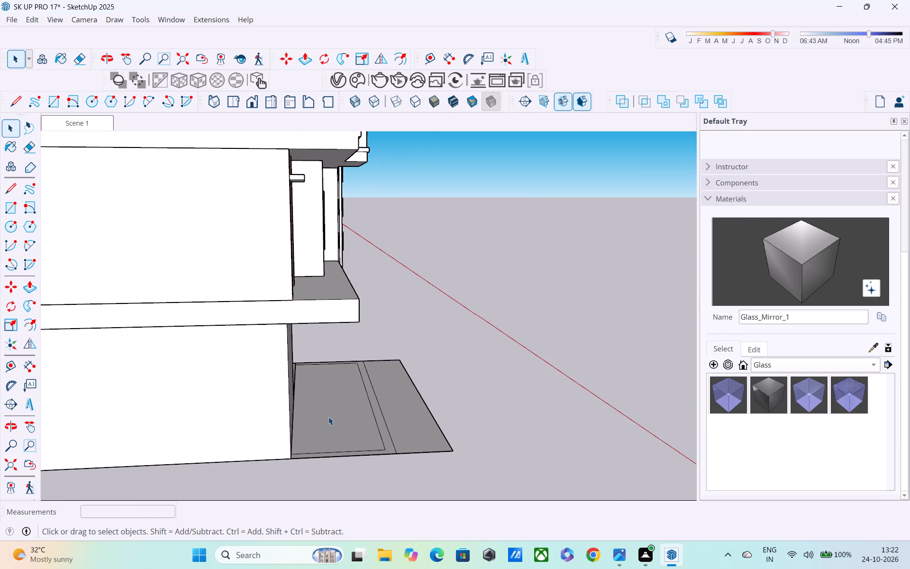
middle_click_drag(320, 413, 277, 383)
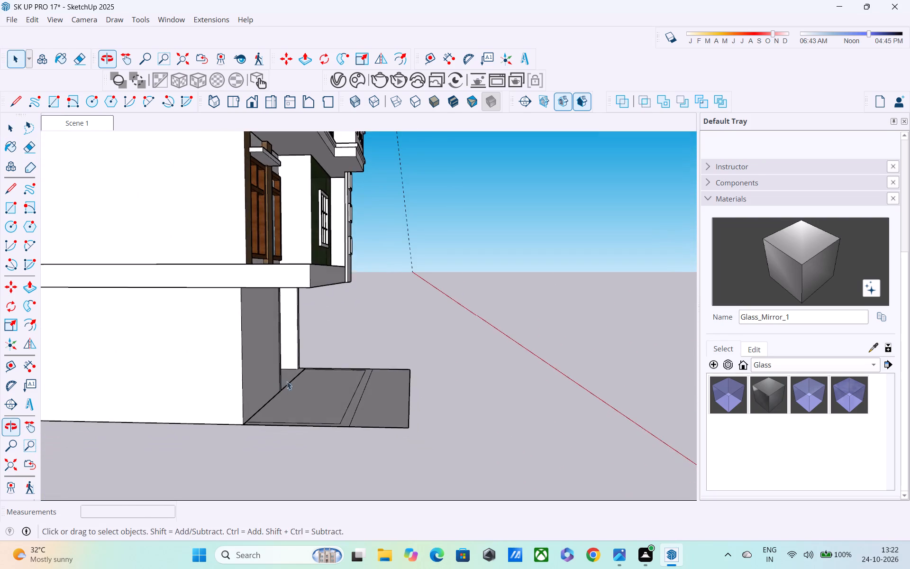
scroll(293, 379, "up", 4)
middle_click_drag(294, 379, 302, 414)
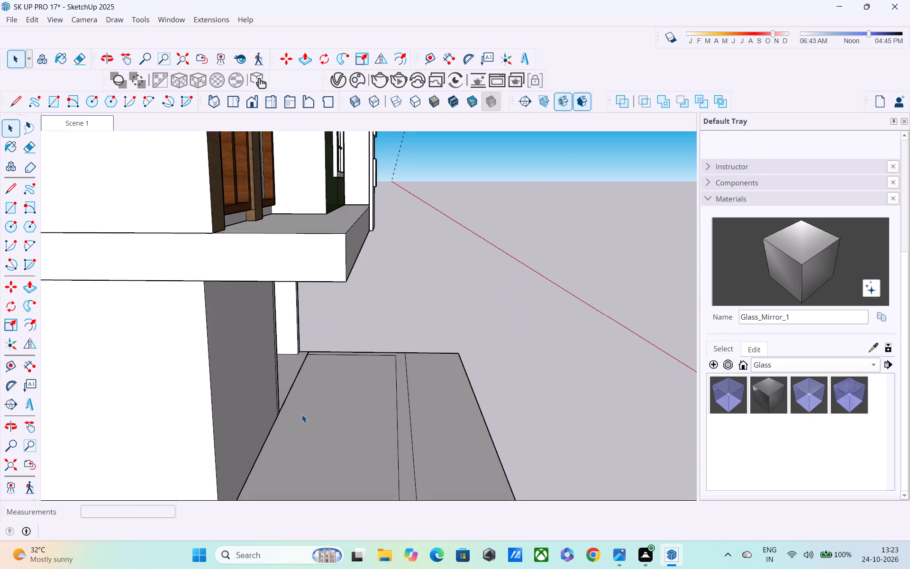
middle_click_drag(345, 381, 334, 465)
scroll(324, 409, "down", 2)
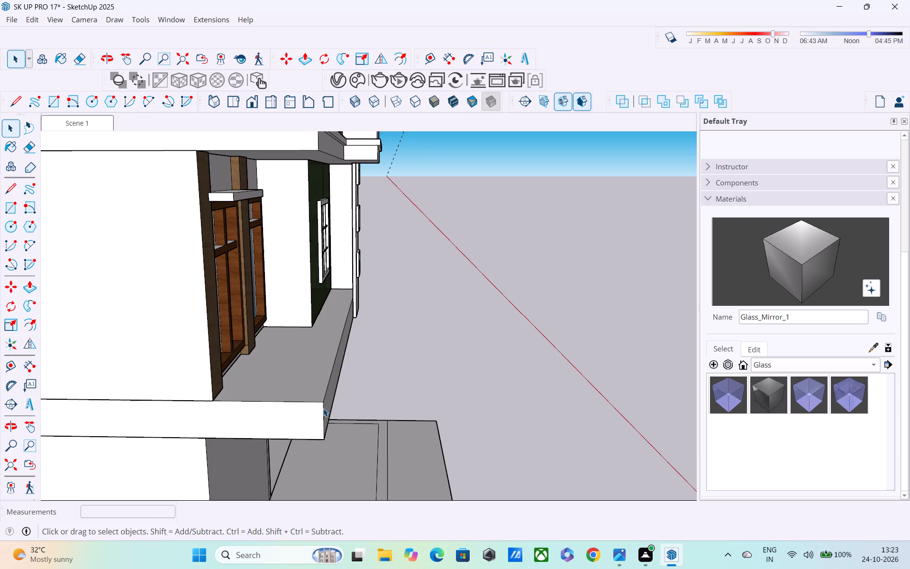
middle_click_drag(327, 420, 330, 442)
scroll(320, 411, "down", 2, "shift")
middle_click_drag(323, 421, 336, 494, "shift")
scroll(332, 443, "down", 4)
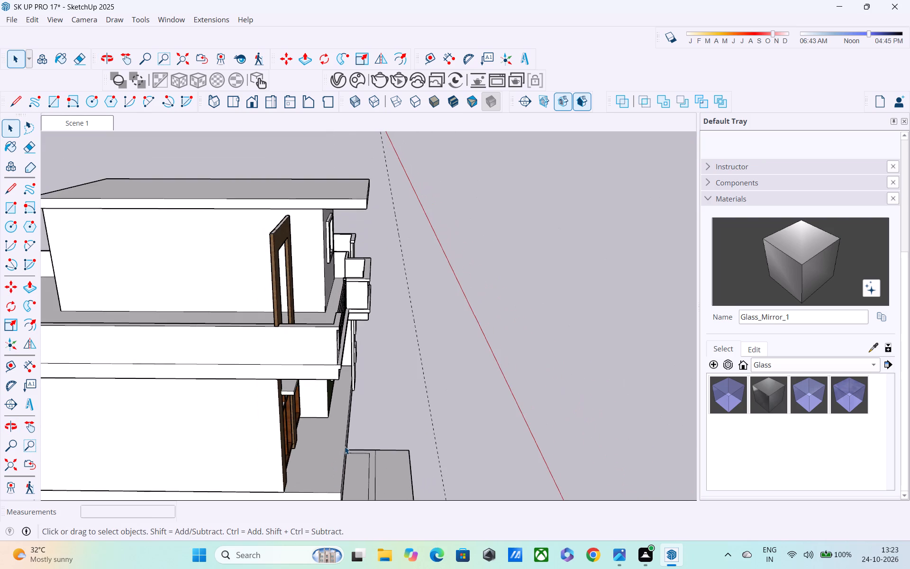
scroll(346, 445, "down", 1)
middle_click_drag(344, 443, 324, 387)
scroll(338, 332, "up", 1)
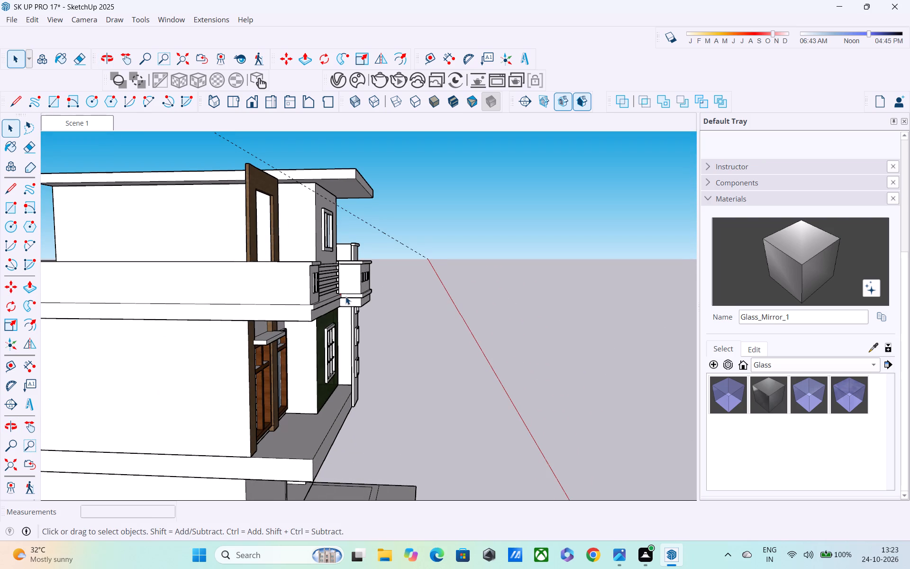
middle_click_drag(346, 296, 361, 236)
scroll(390, 252, "down", 2)
middle_click_drag(413, 294, 410, 200, "shift")
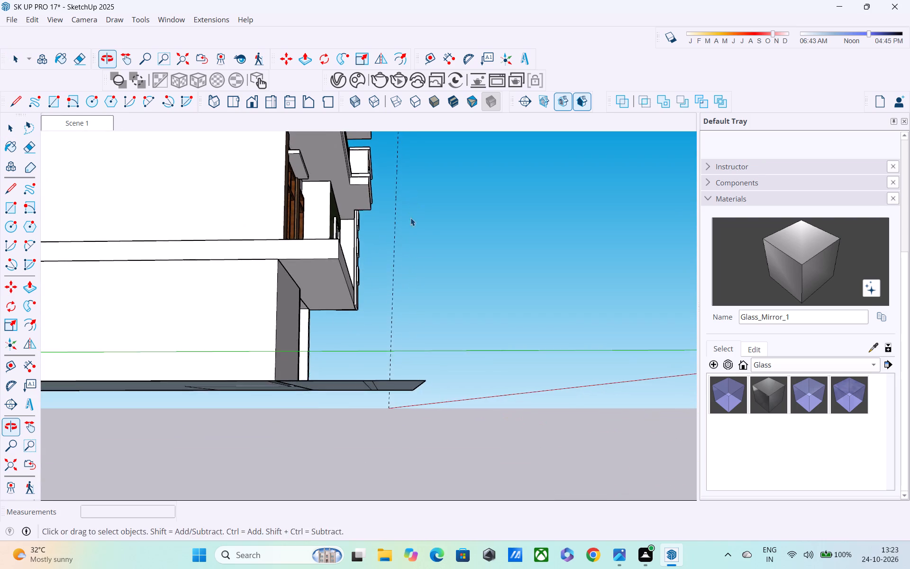
middle_click_drag(410, 279, 421, 312)
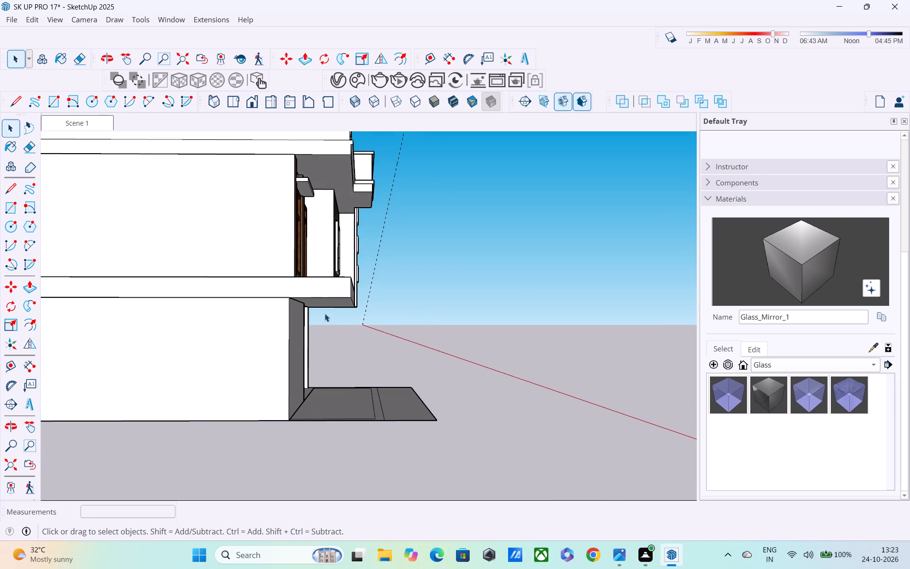
Place a guide line on the front ground slab, parallel to the ground-floor front wall's base and 5' out from it.
key("t")
left_click(294, 411)
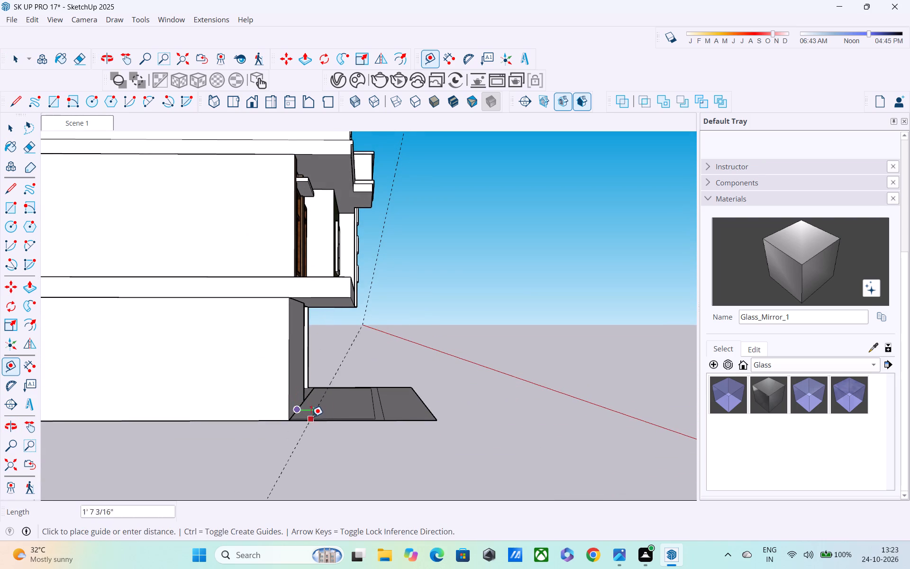
middle_click_drag(337, 414, 228, 452)
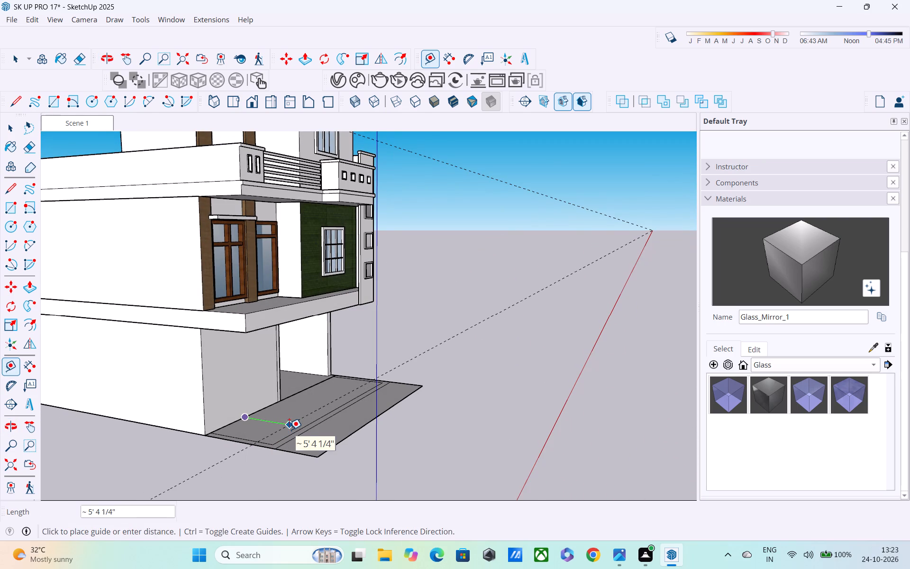
type("5'")
key("Return")
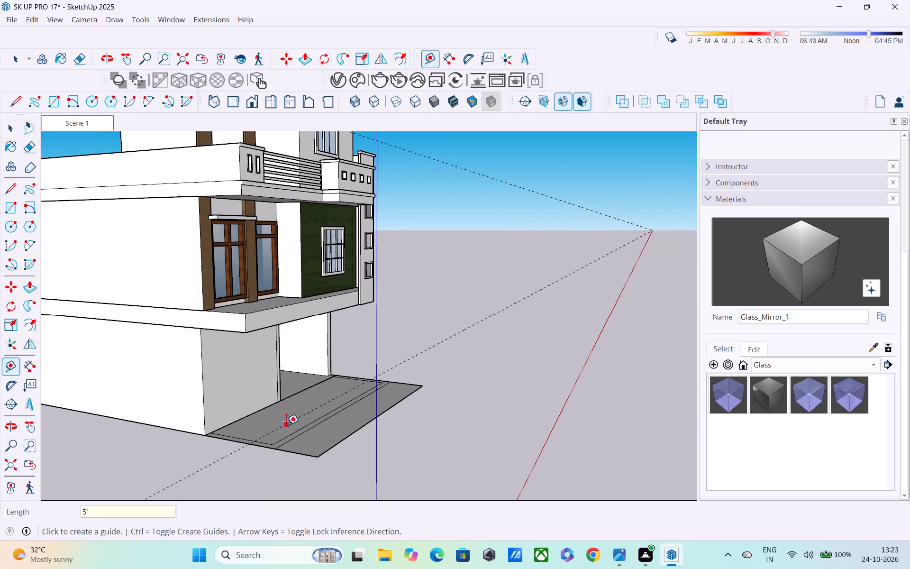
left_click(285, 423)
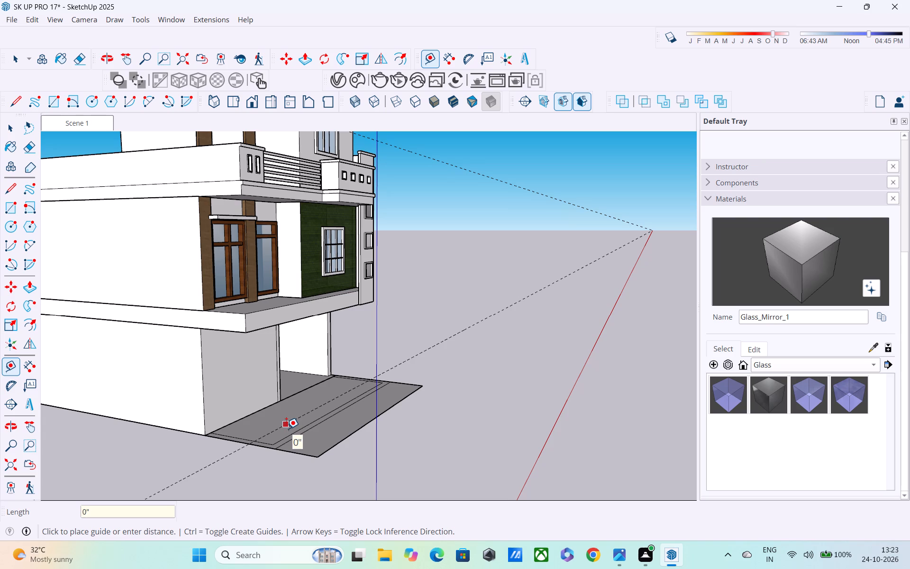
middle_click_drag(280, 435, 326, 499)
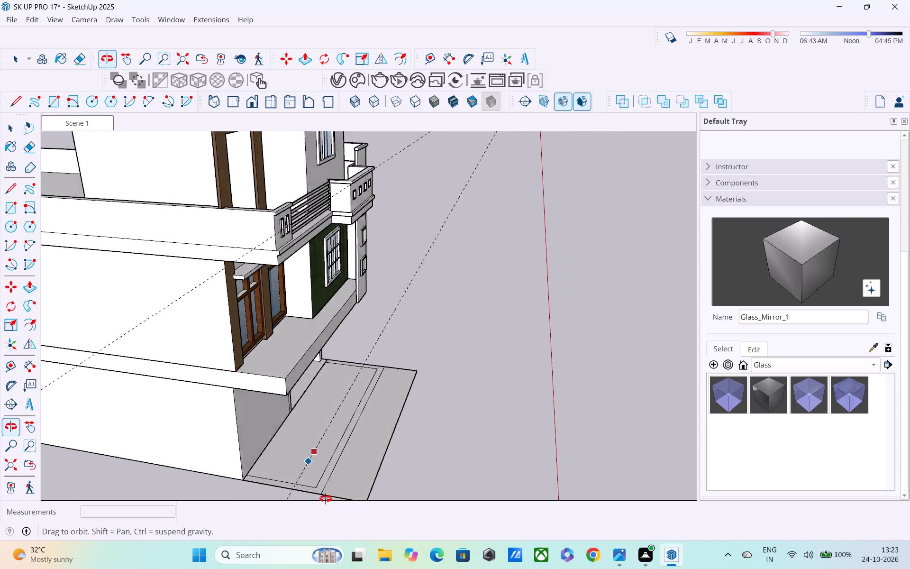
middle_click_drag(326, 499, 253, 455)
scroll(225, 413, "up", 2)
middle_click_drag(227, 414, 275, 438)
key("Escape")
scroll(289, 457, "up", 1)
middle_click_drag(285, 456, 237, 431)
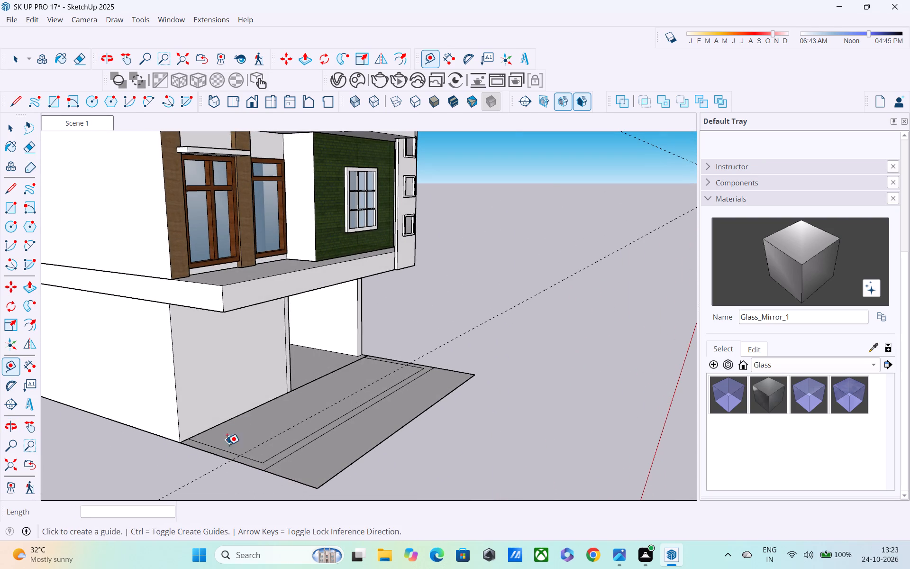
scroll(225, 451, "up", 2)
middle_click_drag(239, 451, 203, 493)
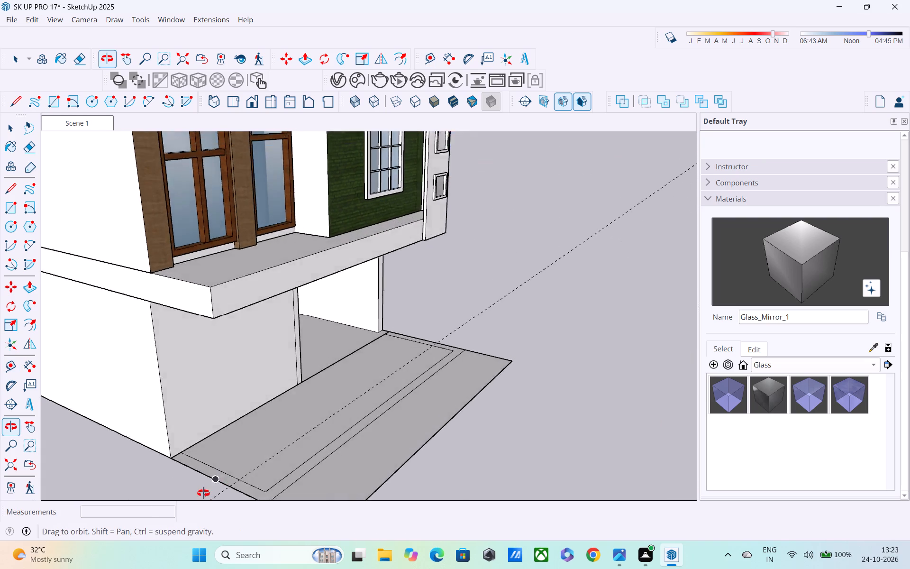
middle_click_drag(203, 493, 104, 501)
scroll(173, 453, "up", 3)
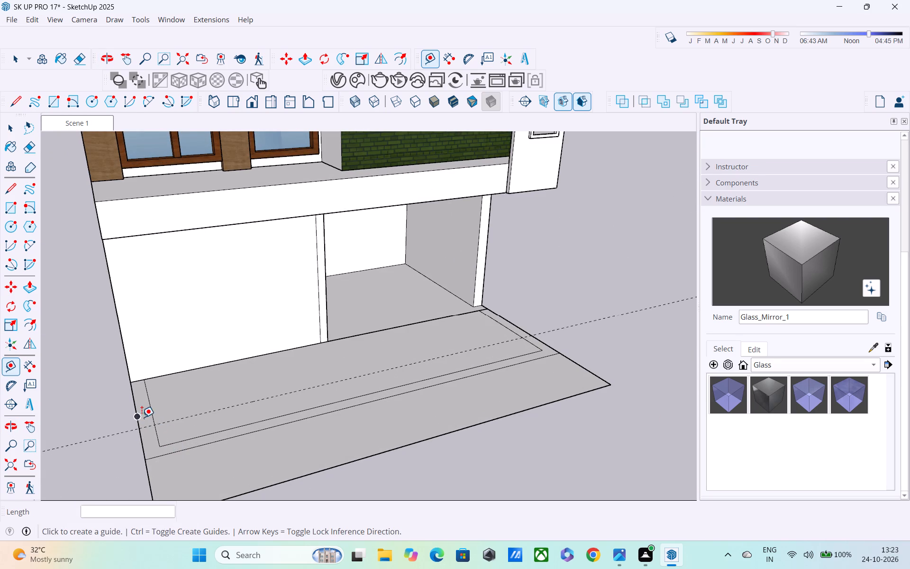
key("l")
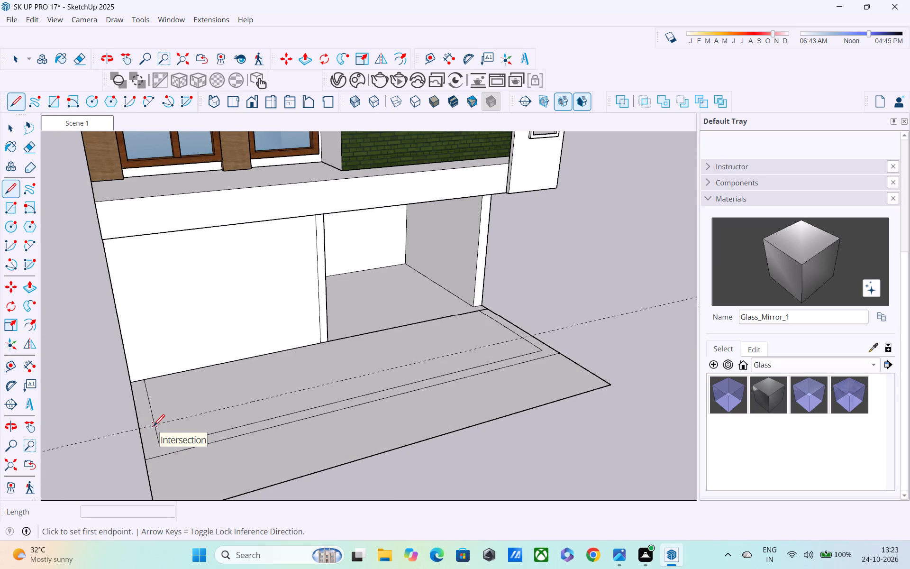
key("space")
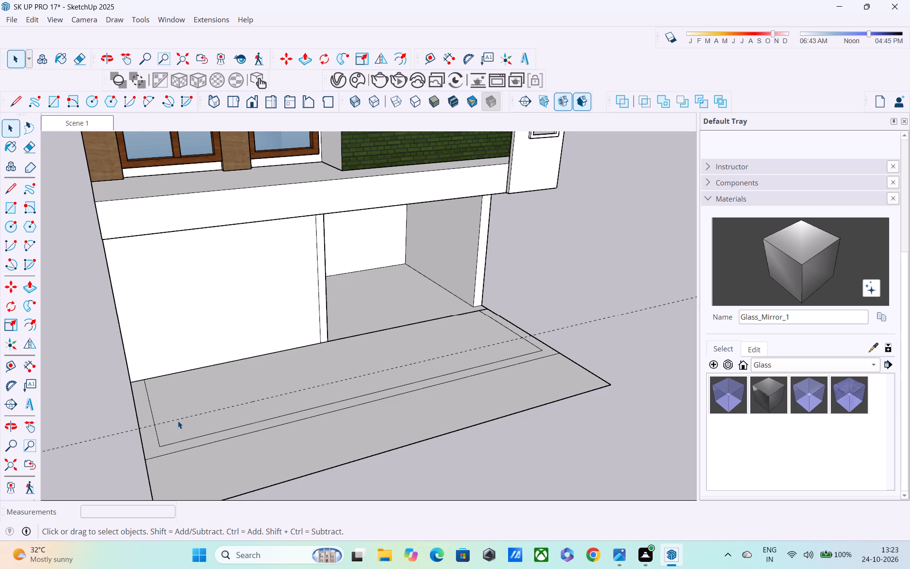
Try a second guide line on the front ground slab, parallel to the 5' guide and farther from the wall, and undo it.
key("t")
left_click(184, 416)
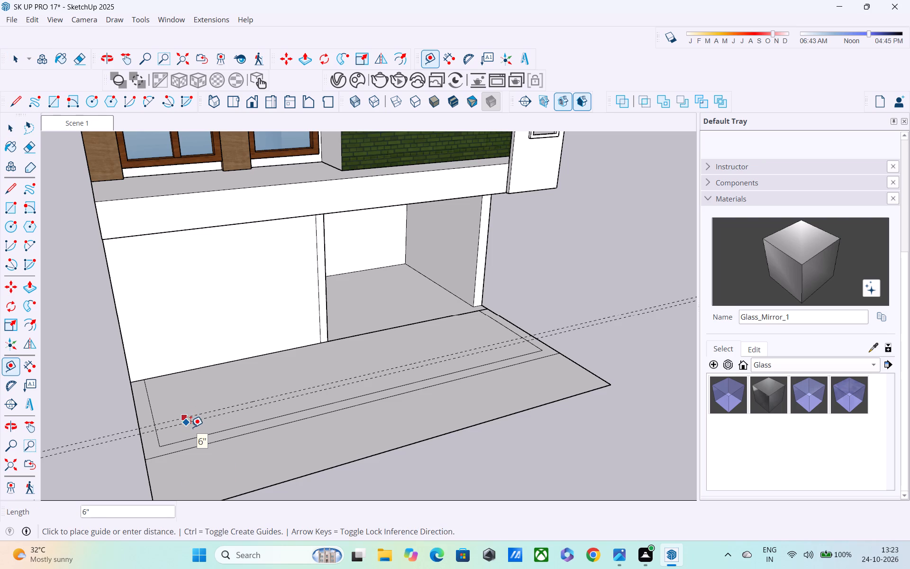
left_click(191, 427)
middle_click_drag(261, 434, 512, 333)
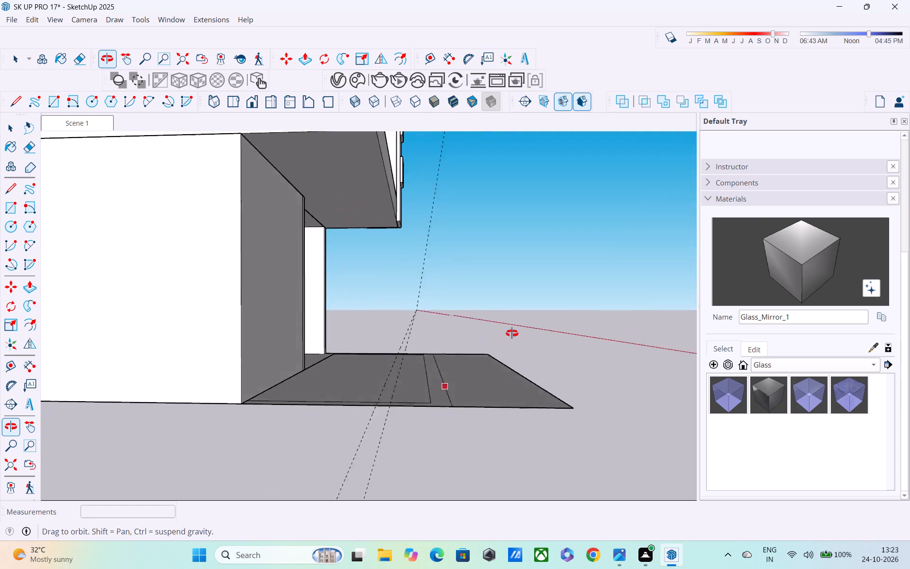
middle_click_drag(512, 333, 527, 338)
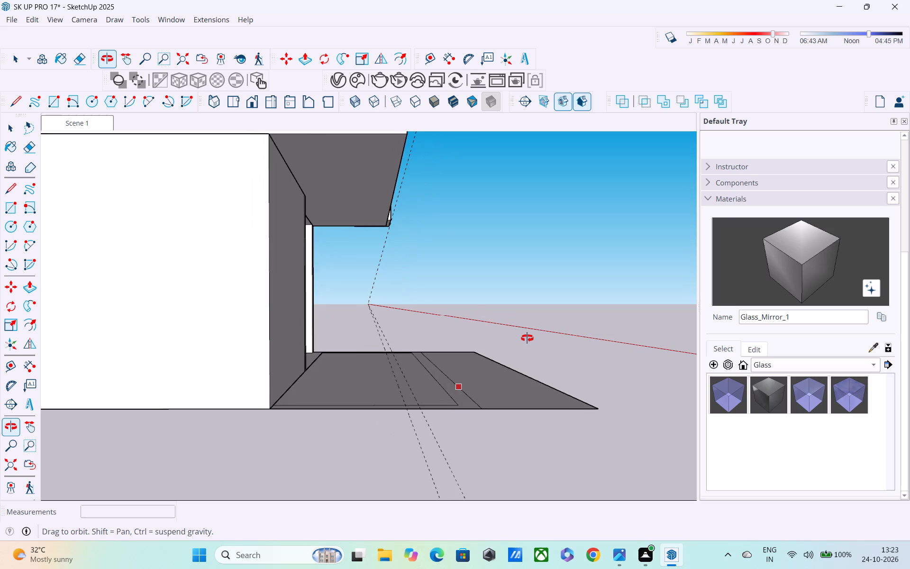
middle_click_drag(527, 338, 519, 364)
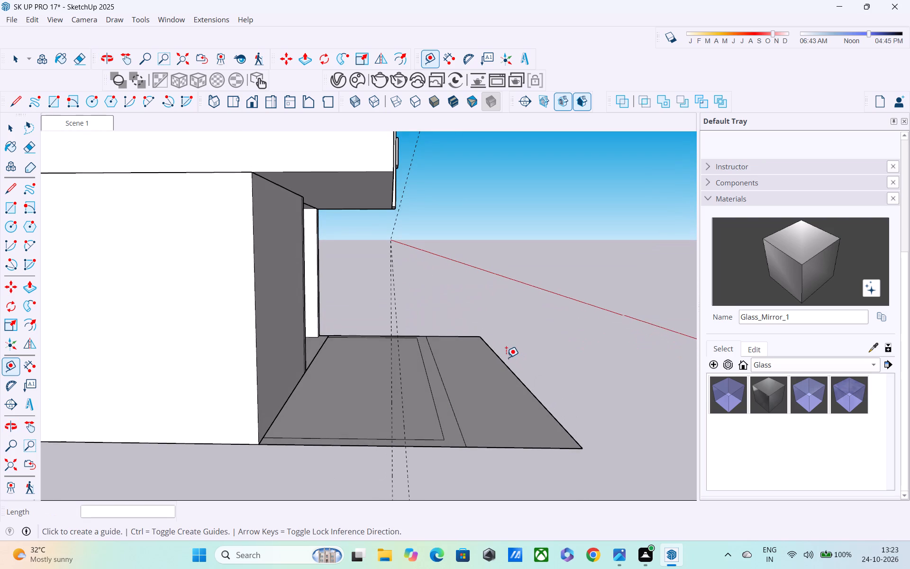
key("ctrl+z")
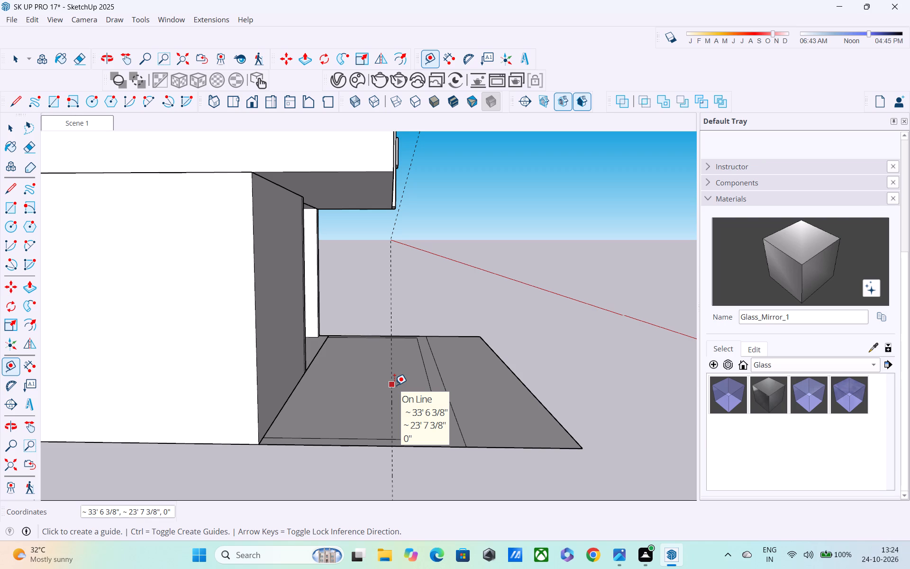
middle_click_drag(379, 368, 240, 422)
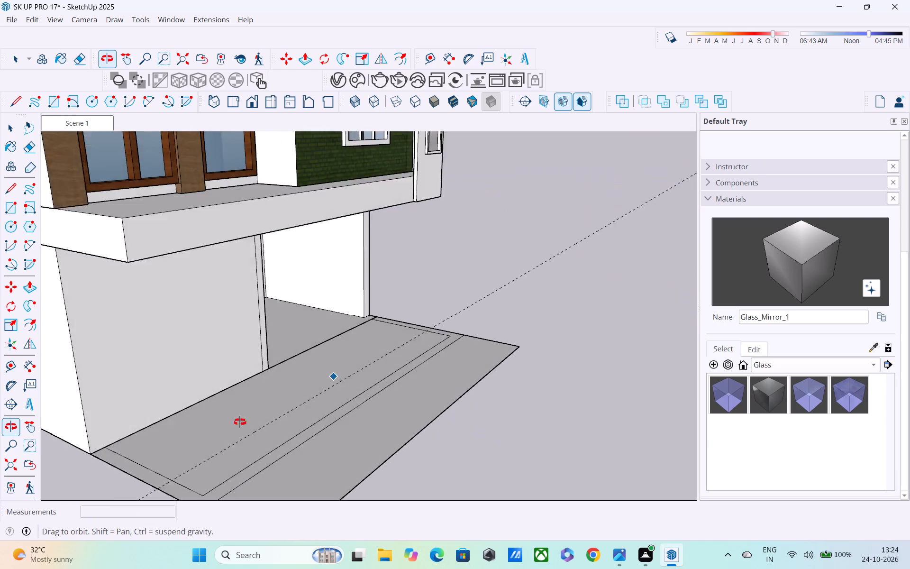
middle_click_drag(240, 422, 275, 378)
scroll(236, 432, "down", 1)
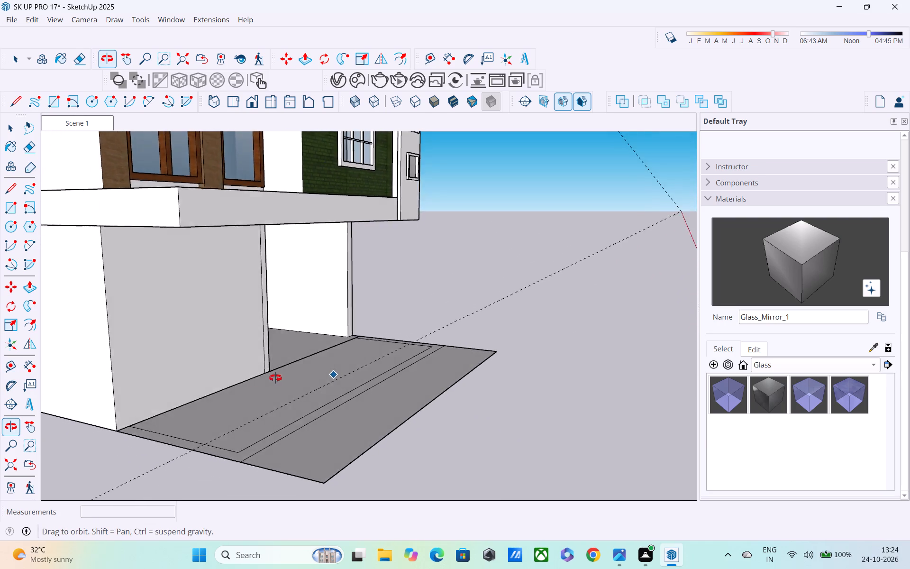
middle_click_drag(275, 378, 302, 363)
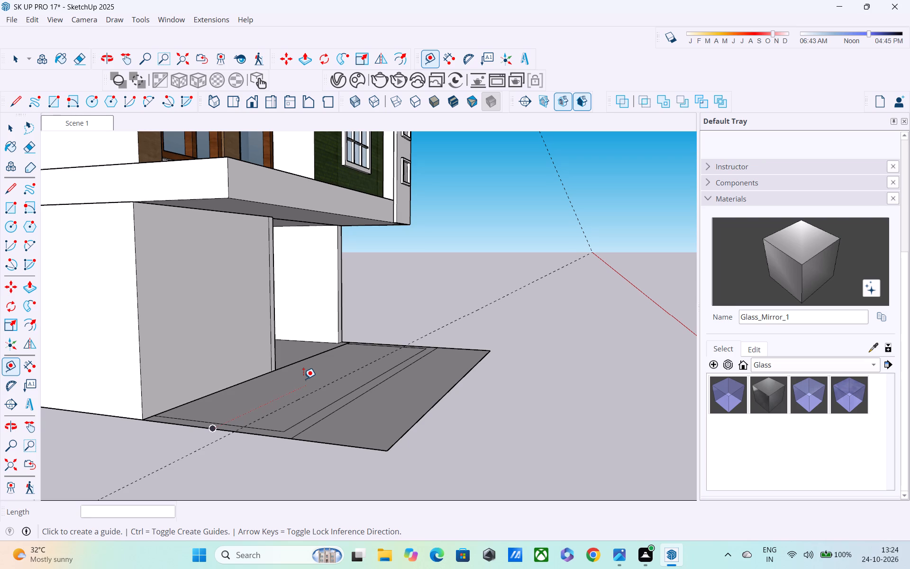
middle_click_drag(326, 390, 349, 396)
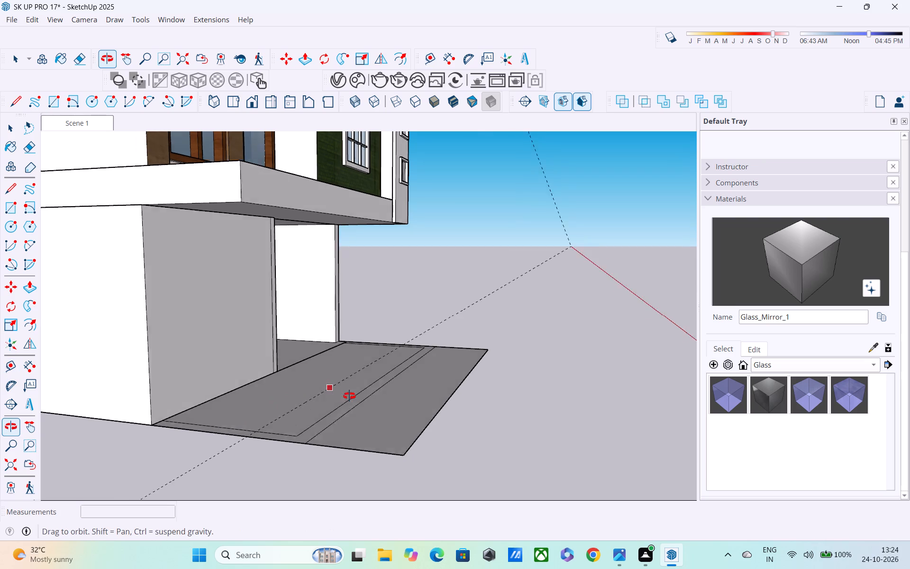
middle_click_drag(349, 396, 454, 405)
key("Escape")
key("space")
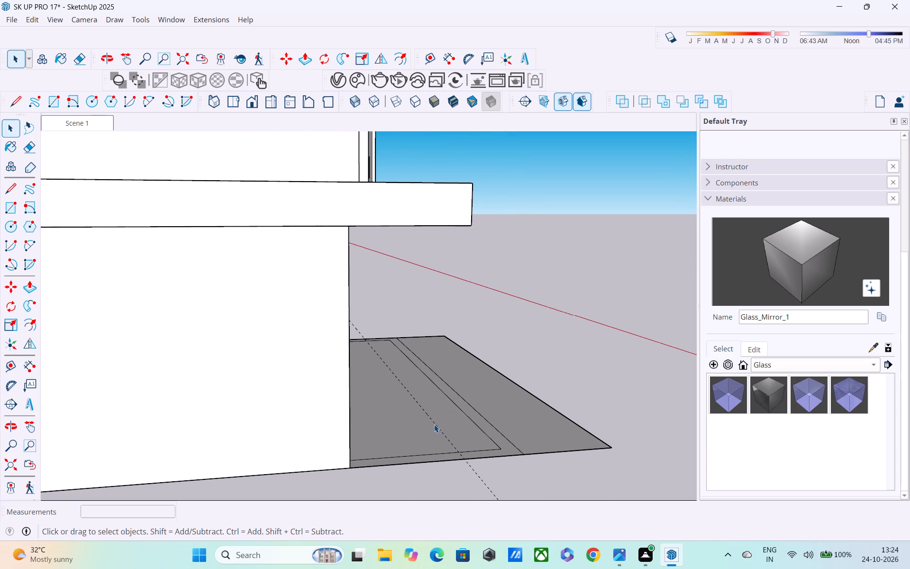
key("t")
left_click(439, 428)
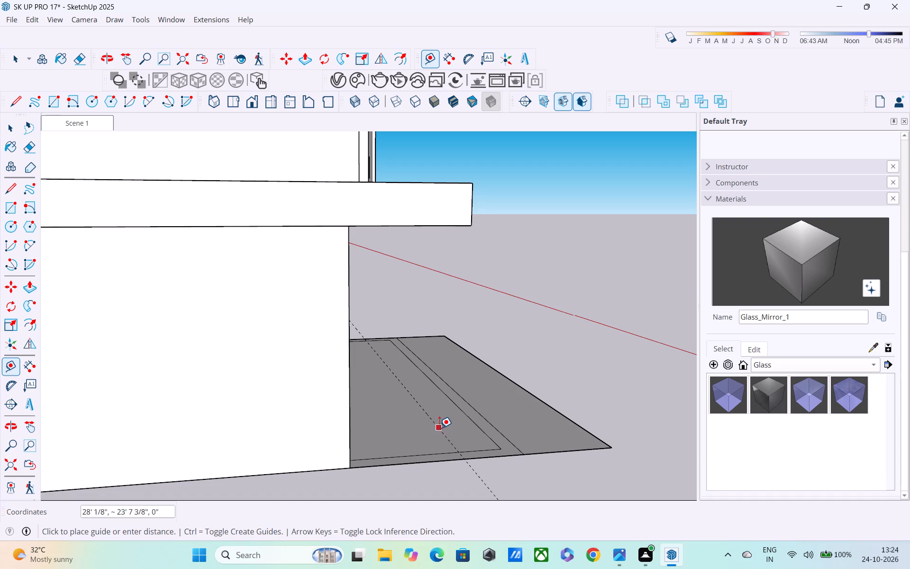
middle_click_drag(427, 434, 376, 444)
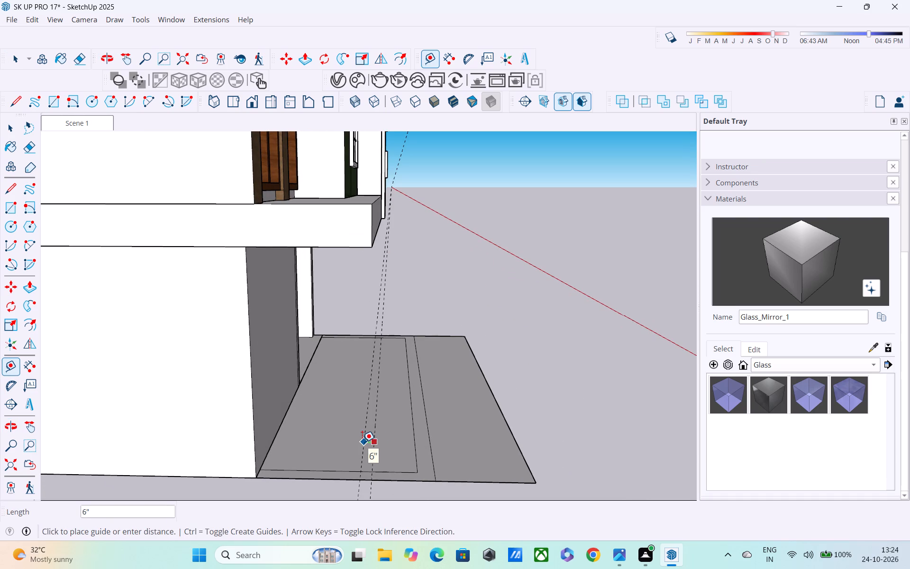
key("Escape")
On the front ground slab, place a guide 4' out from the ground-floor front wall's base and a parallel guide 6" closer to the wall.
left_click(272, 446)
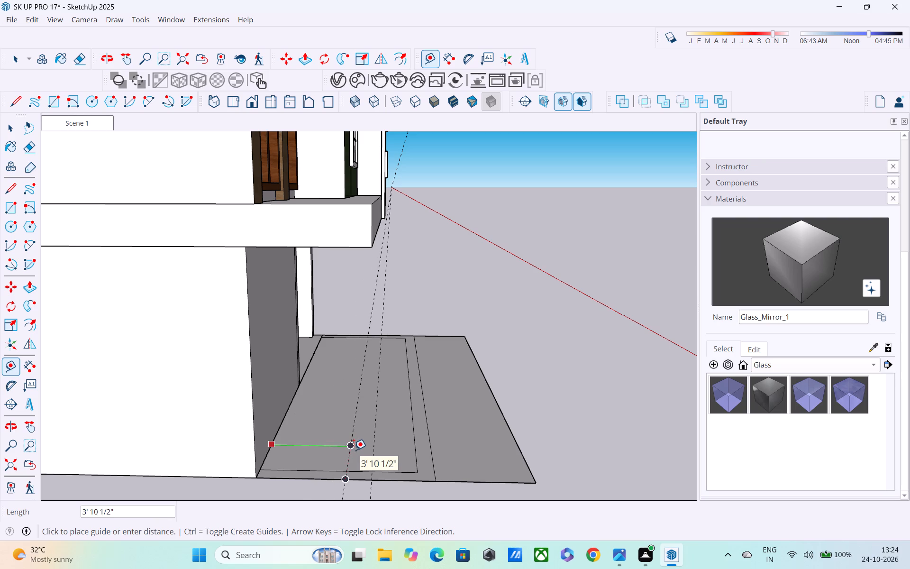
type("4'")
key("Return")
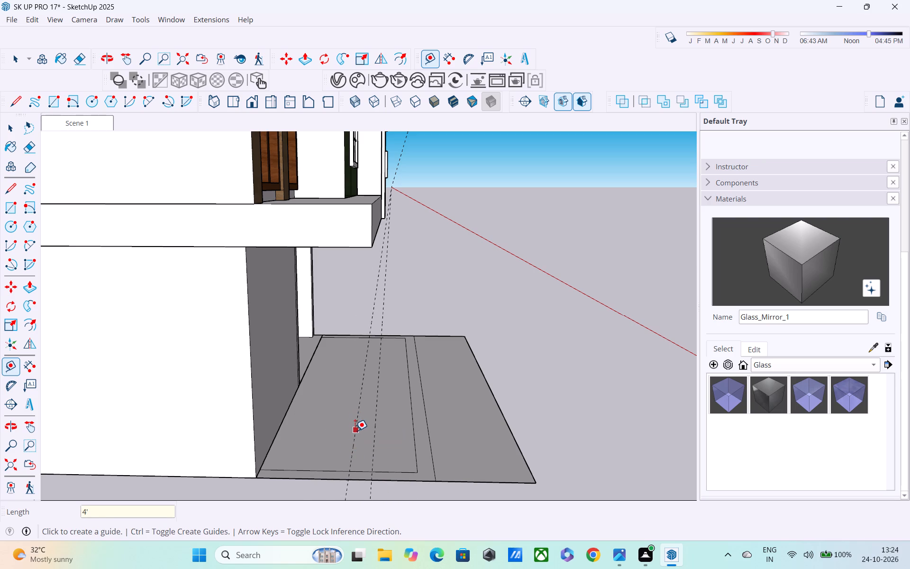
left_click(355, 431)
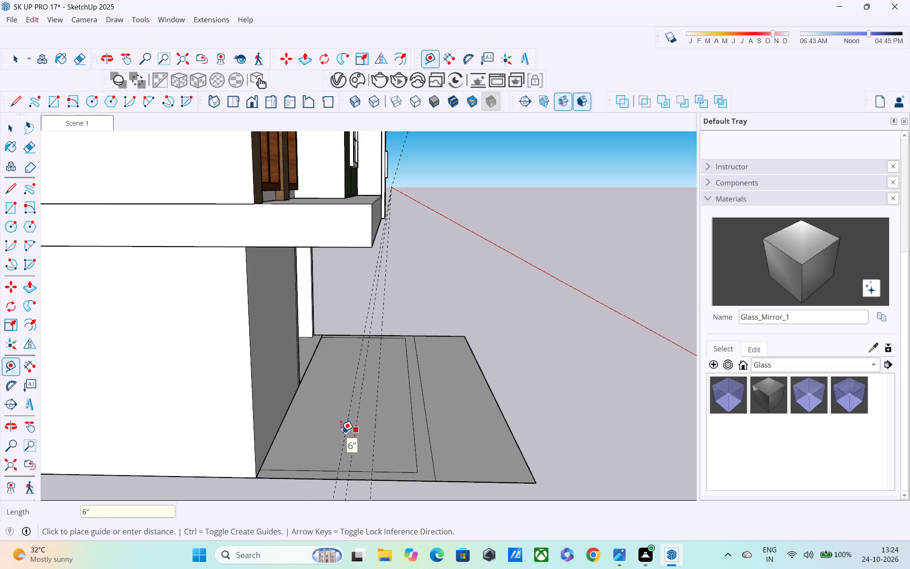
left_click(340, 432)
Delete the guide line that lies 5' out from the ground-floor front wall.
scroll(394, 430, "up", 1)
middle_click_drag(389, 427, 257, 417)
middle_click_drag(264, 441, 270, 512)
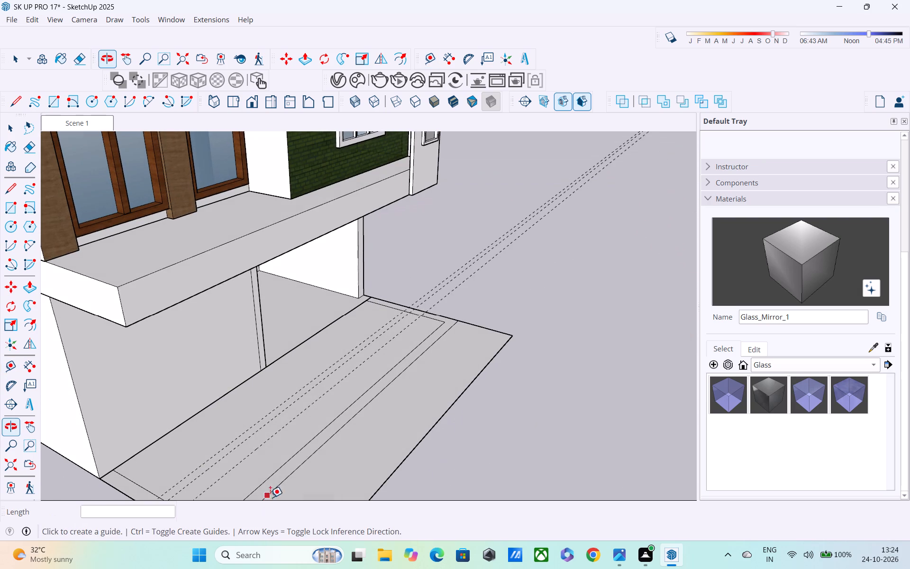
key("space")
left_click(266, 441)
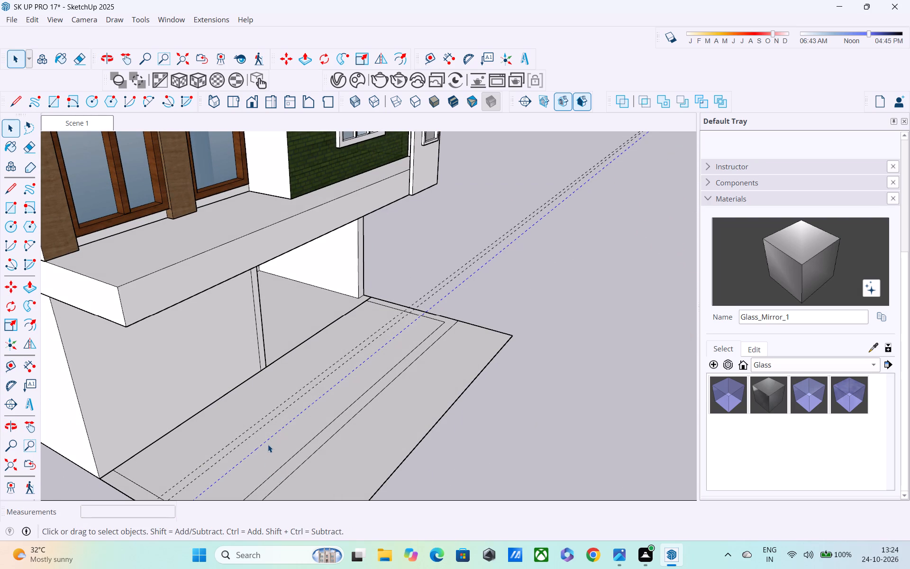
key("Delete")
Examine the front ground slab with its two guides, the ground-floor front wall and the facade above from several angles.
middle_click_drag(283, 394, 149, 357)
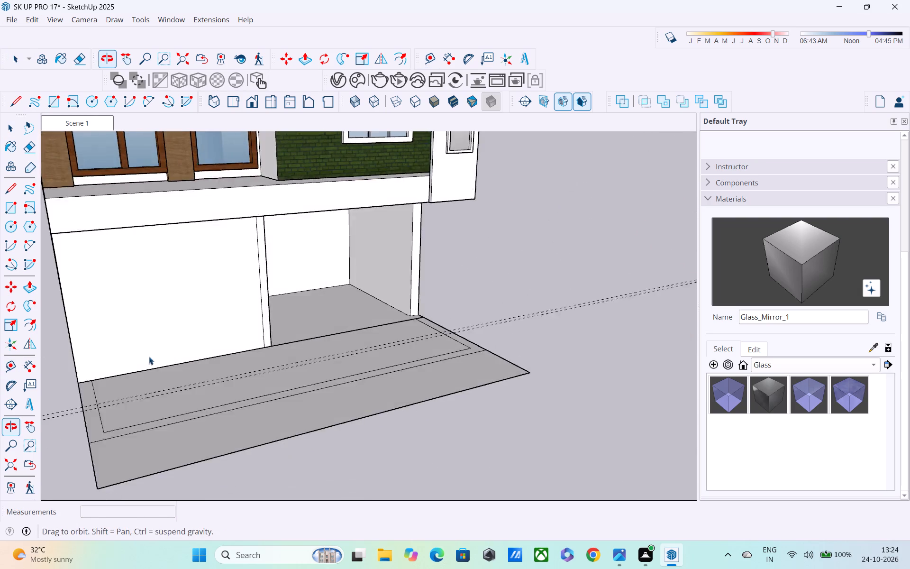
middle_click_drag(149, 357, 150, 358)
scroll(145, 356, "down", 3)
middle_click_drag(174, 361, 147, 356)
scroll(136, 360, "down", 2)
middle_click_drag(136, 362, 94, 334)
scroll(94, 334, "down", 2)
middle_click_drag(115, 349, 162, 365)
scroll(209, 355, "up", 1)
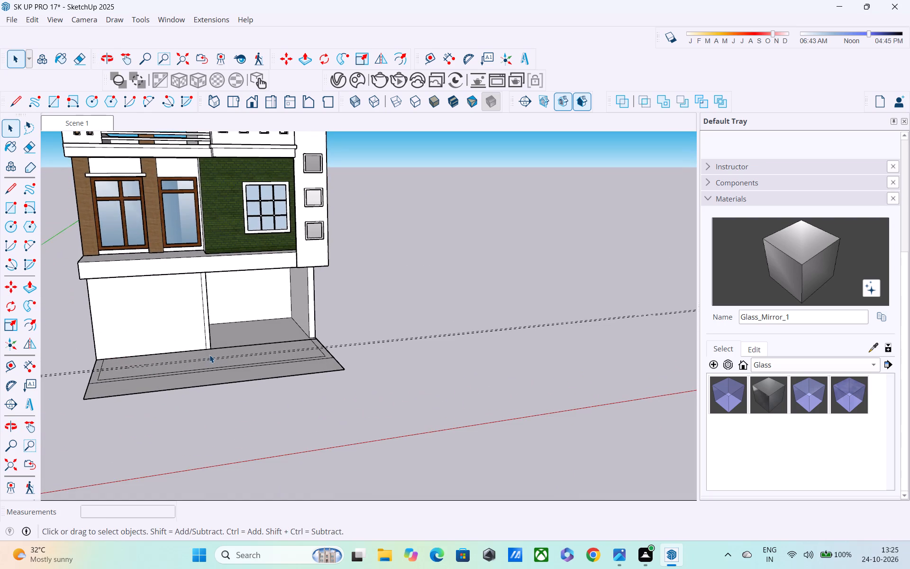
middle_click_drag(209, 353, 103, 385)
middle_click_drag(109, 386, 210, 333)
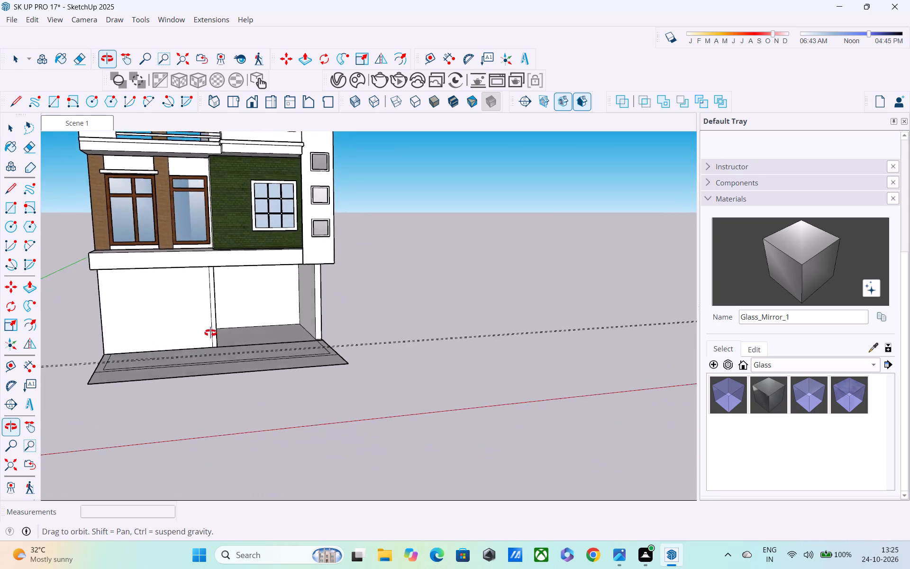
middle_click_drag(210, 333, 210, 331)
scroll(211, 324, "up", 2)
middle_click_drag(226, 306, 218, 261)
middle_click_drag(155, 316, 223, 368)
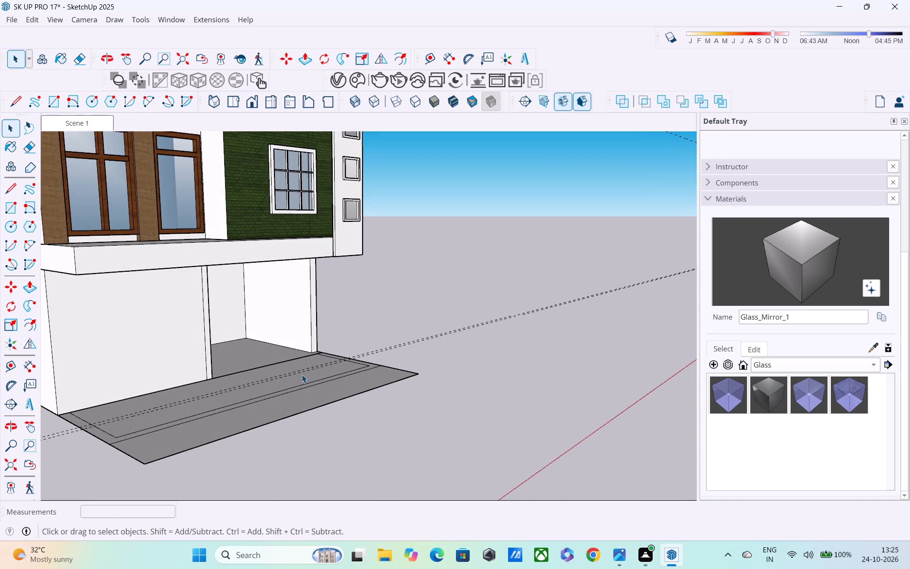
middle_click_drag(302, 375, 425, 333, "shift")
middle_click_drag(366, 332, 201, 439)
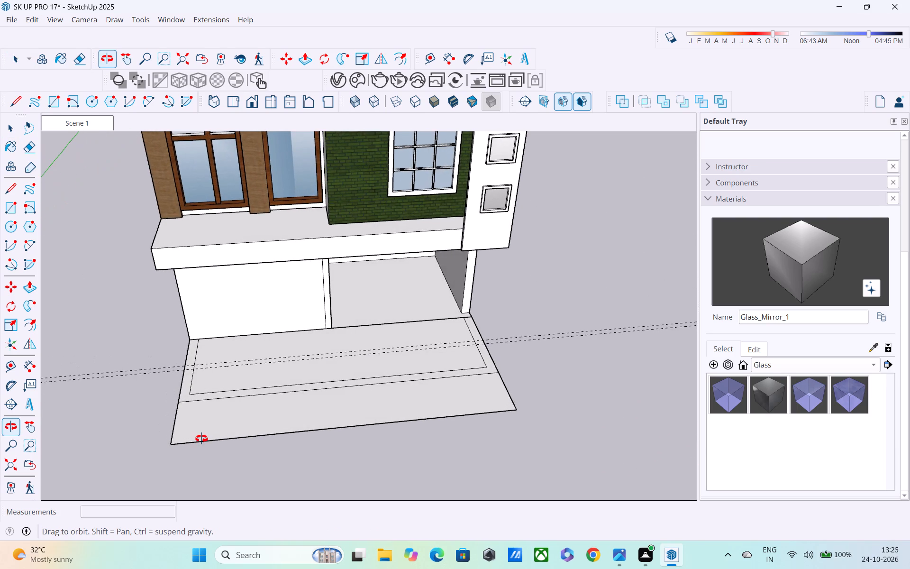
middle_click_drag(201, 439, 200, 431)
scroll(198, 426, "down", 2)
middle_click_drag(197, 415, 190, 390)
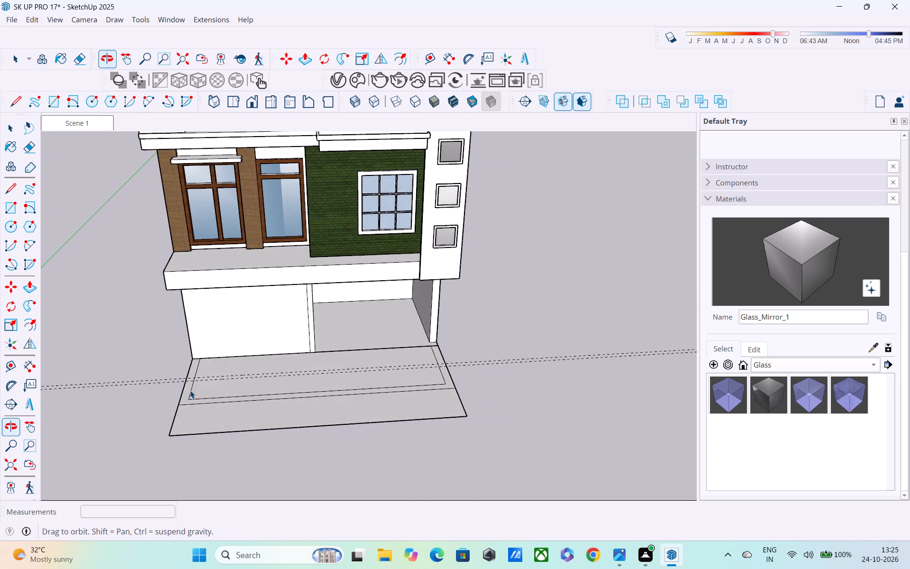
scroll(190, 390, "up", 3)
middle_click_drag(207, 386, 221, 403)
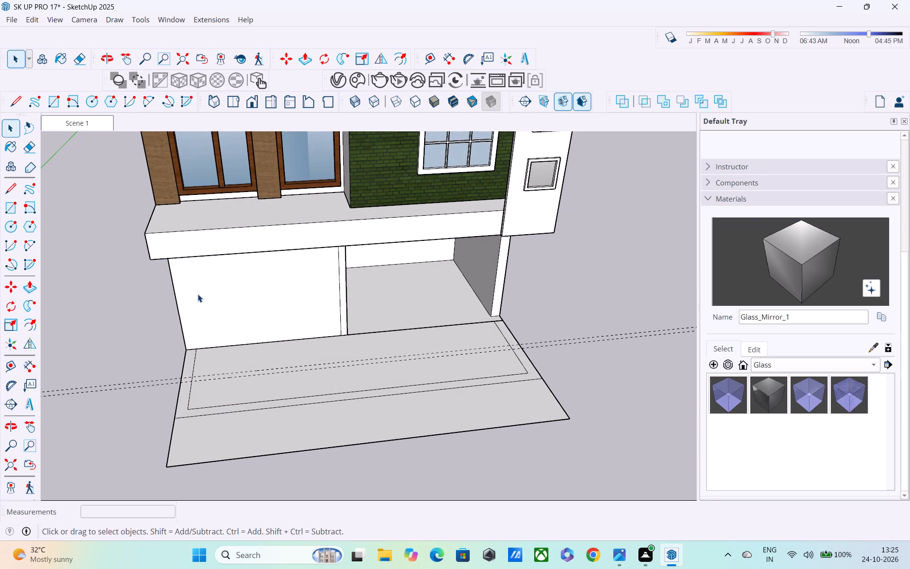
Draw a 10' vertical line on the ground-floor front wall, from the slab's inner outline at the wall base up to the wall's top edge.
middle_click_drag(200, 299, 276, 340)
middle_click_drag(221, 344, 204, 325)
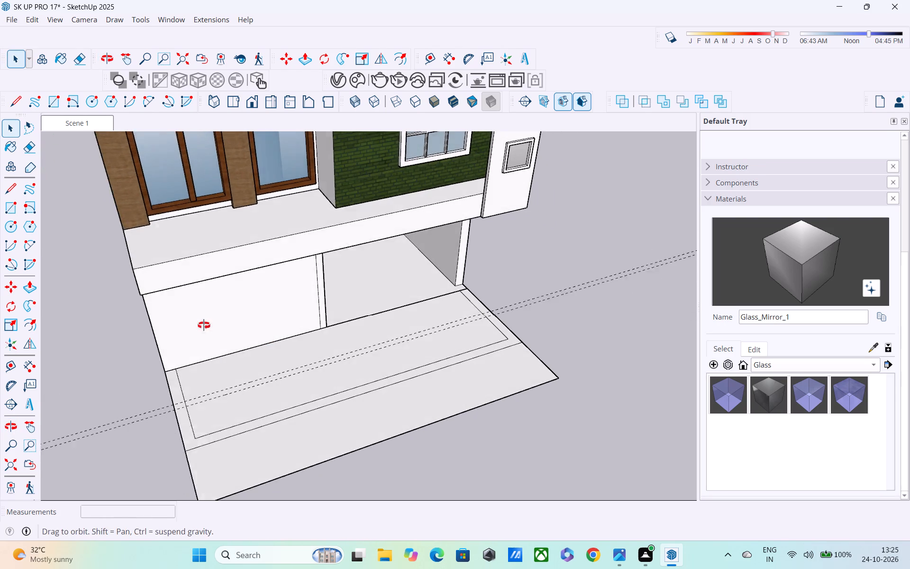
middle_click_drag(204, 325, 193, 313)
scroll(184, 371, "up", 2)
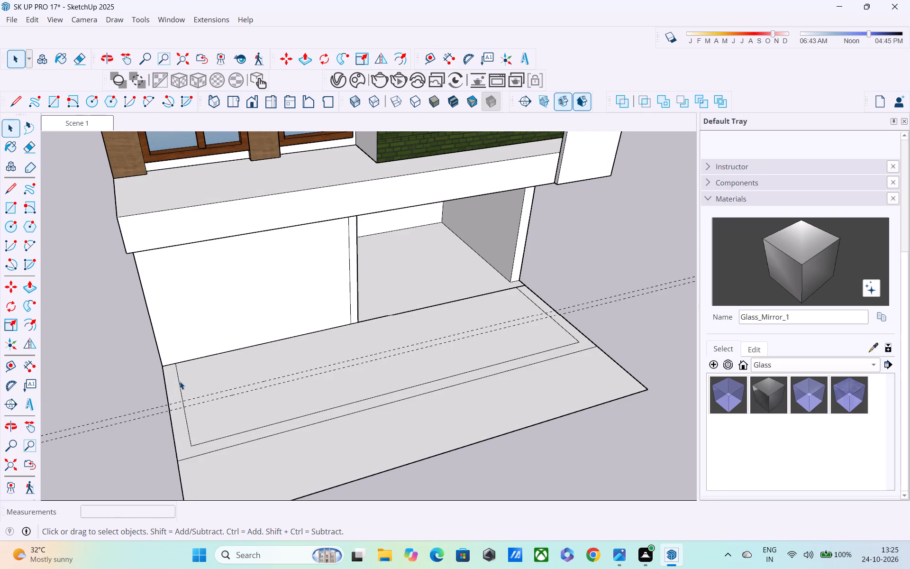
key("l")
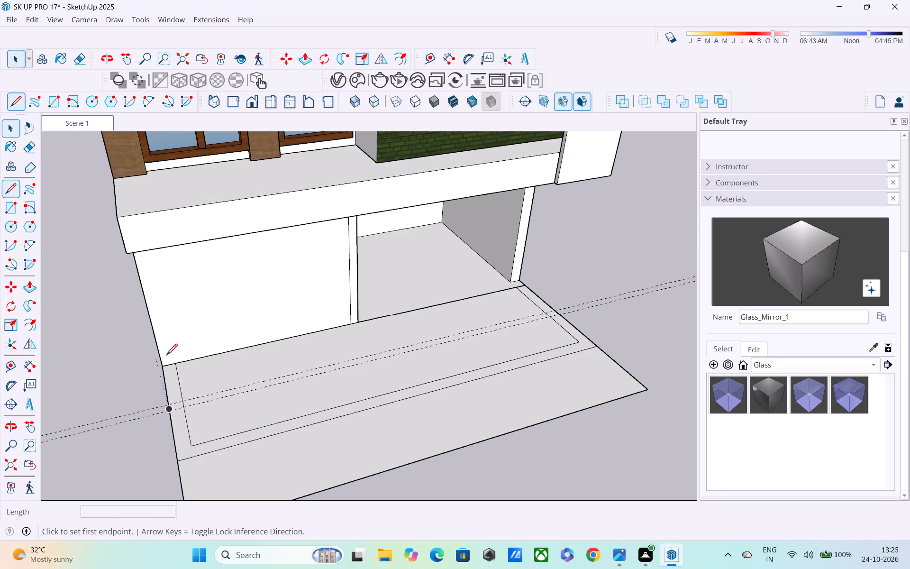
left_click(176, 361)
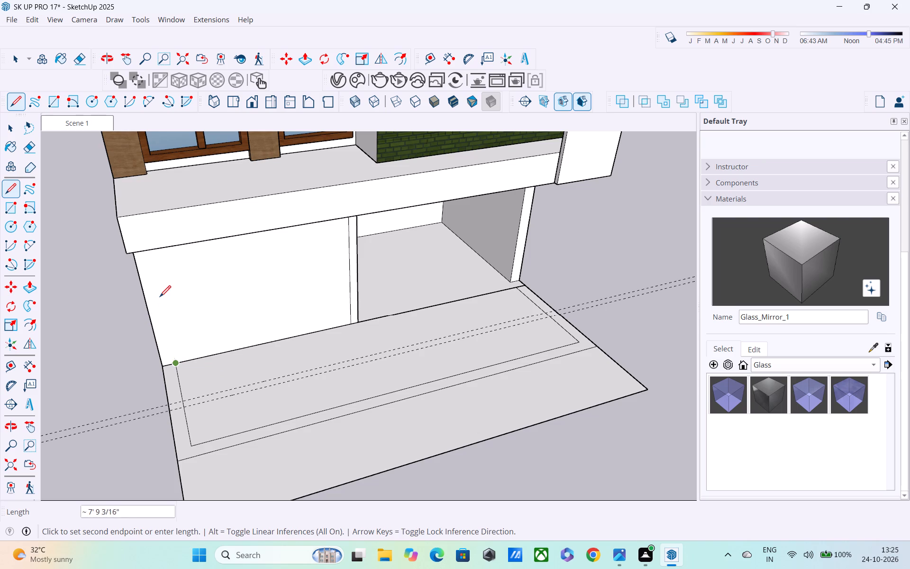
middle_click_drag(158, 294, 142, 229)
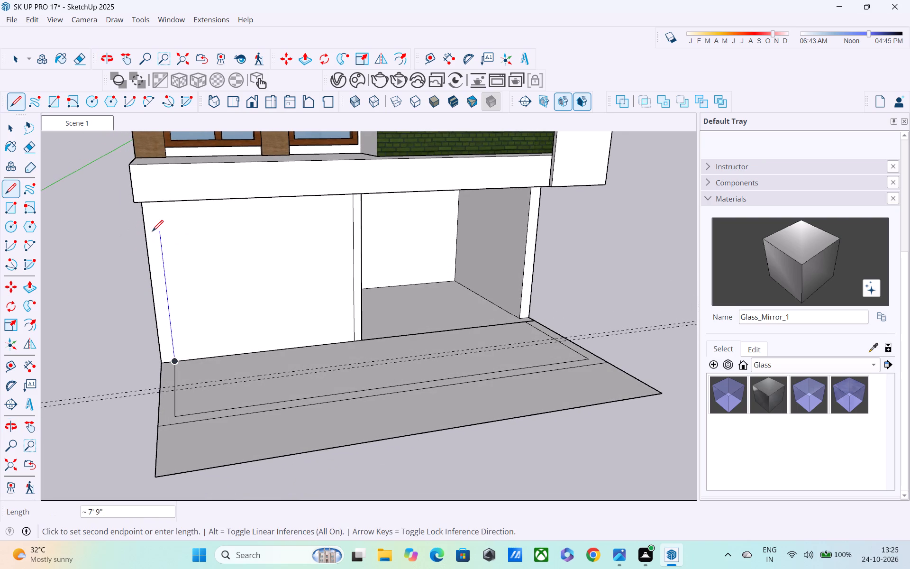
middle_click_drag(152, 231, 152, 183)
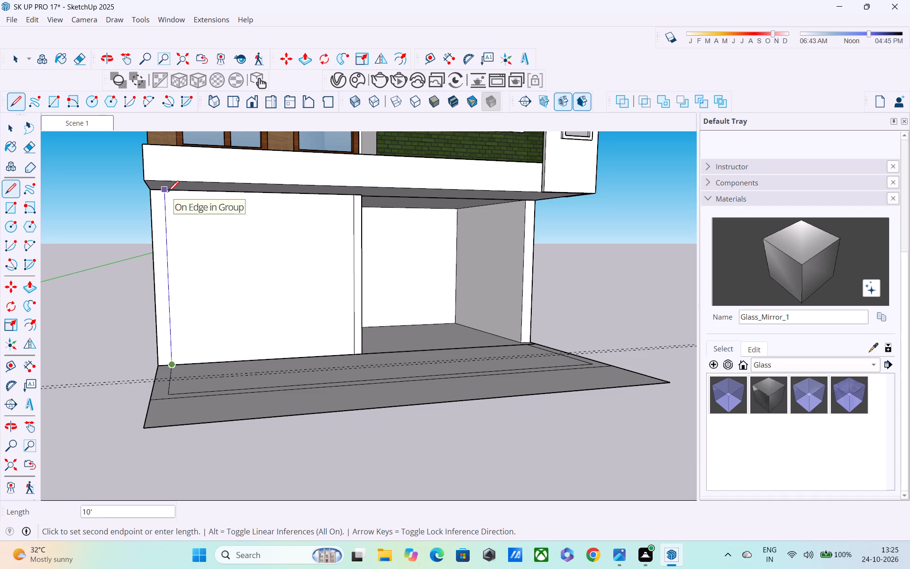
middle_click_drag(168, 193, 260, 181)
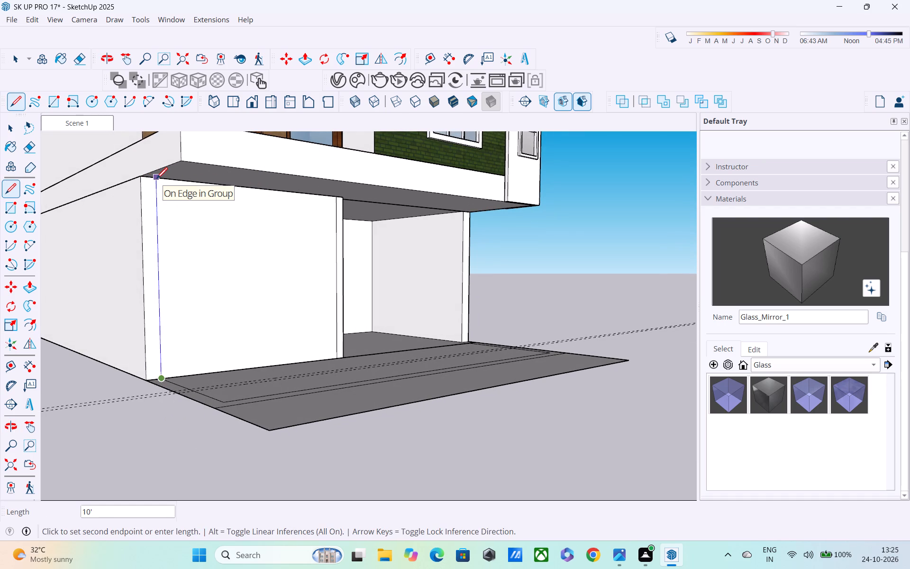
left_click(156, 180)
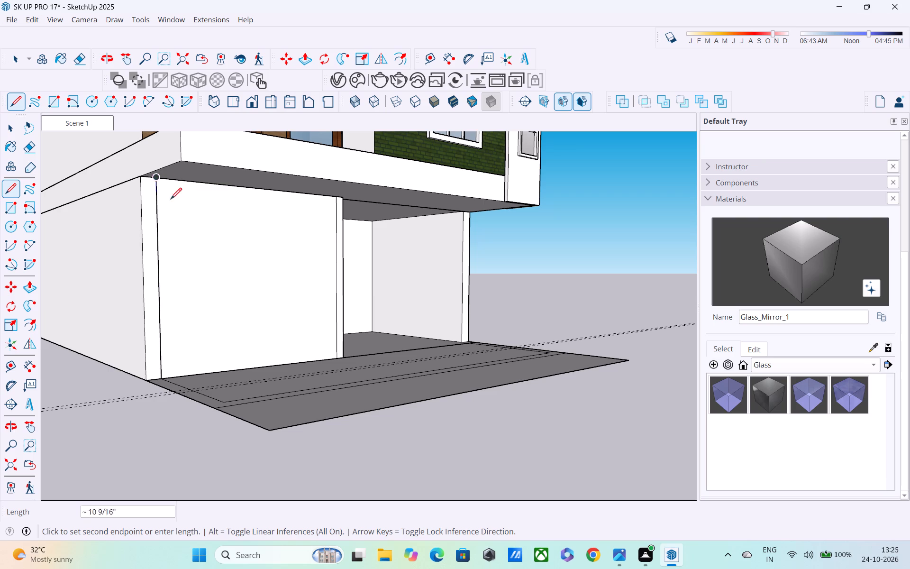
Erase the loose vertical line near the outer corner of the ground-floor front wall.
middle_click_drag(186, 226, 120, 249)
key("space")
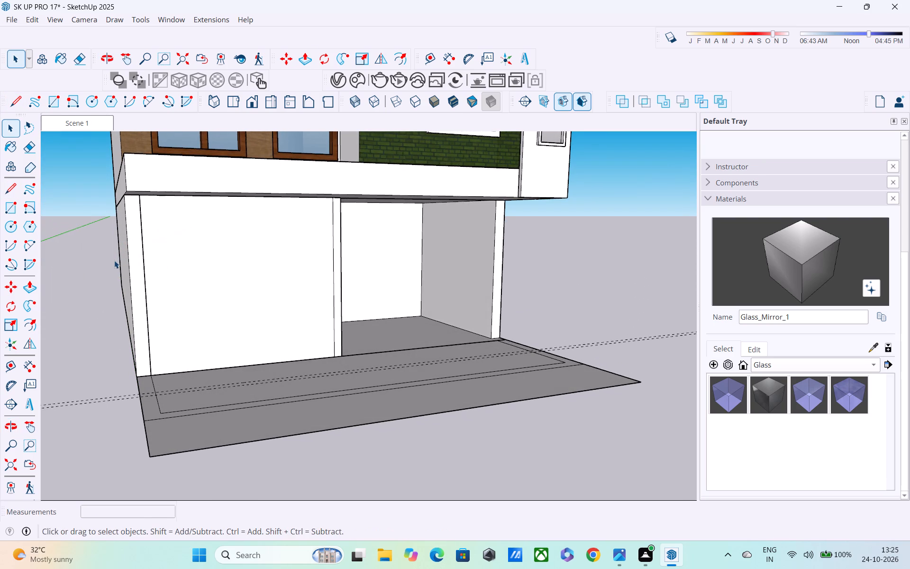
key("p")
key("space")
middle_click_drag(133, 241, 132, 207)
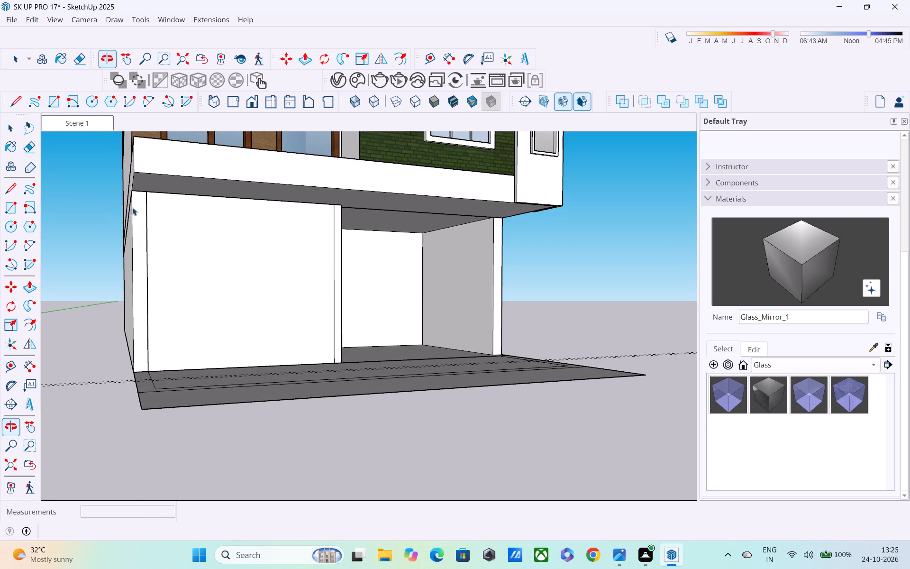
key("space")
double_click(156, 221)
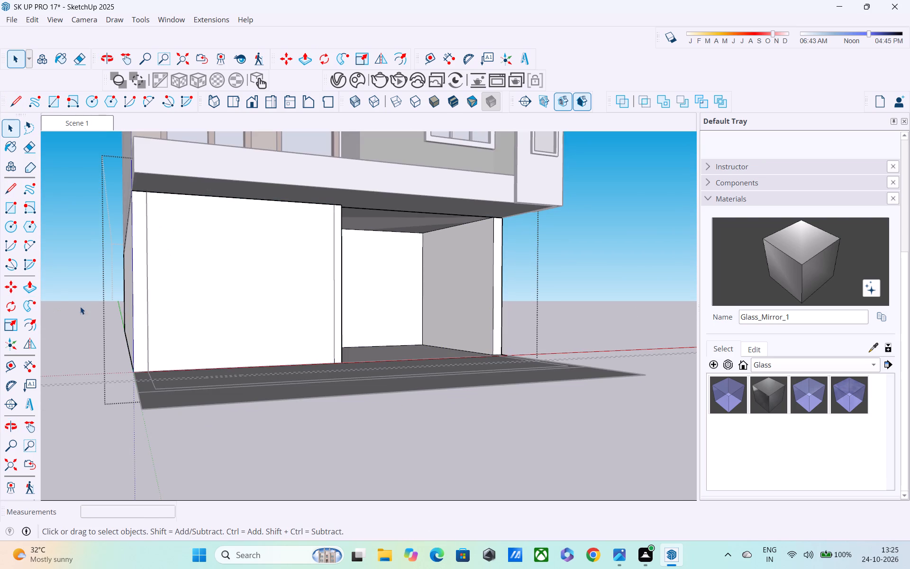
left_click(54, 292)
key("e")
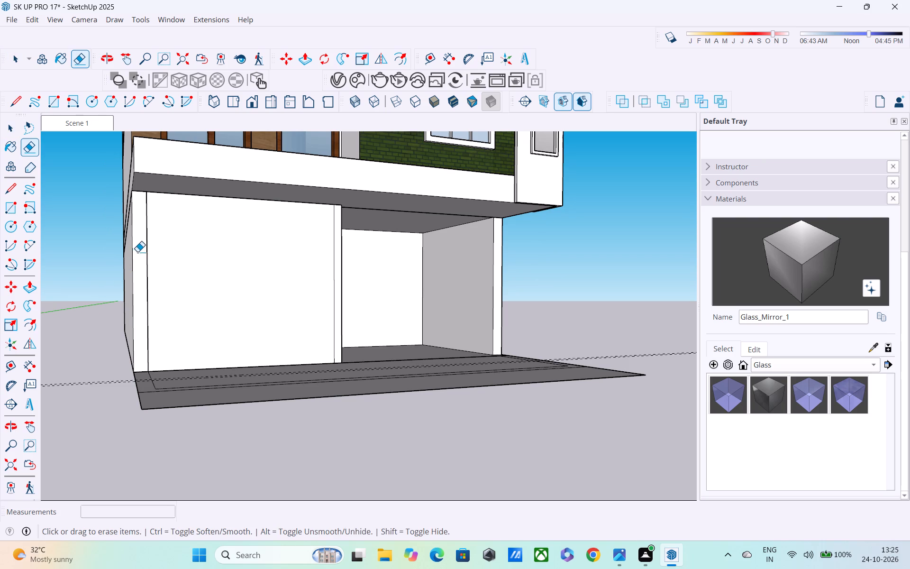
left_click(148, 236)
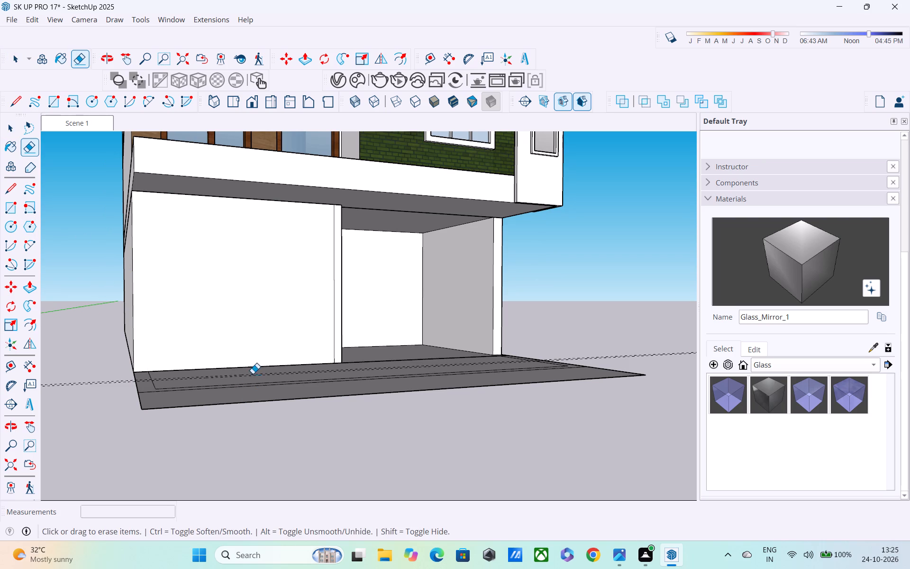
Inside the ground-floor wall group, draw a 9" line along the front wall's base edge, starting from its outer corner.
key("space")
double_click(224, 299)
key("l")
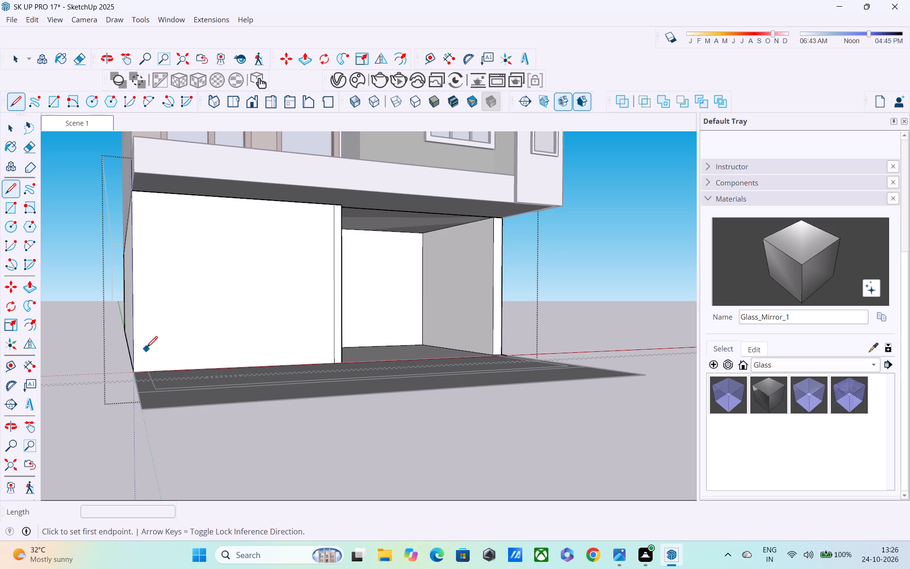
scroll(141, 357, "up", 2)
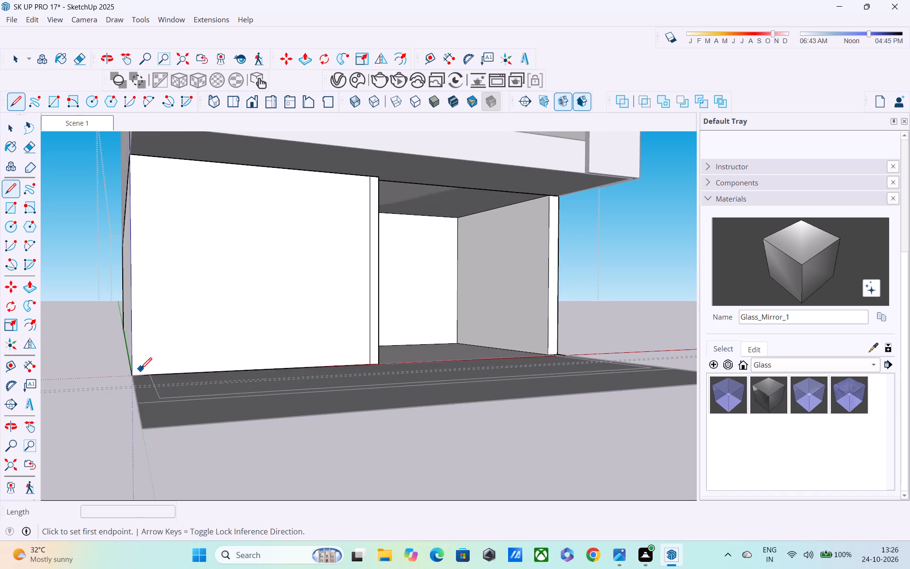
scroll(141, 370, "up", 2)
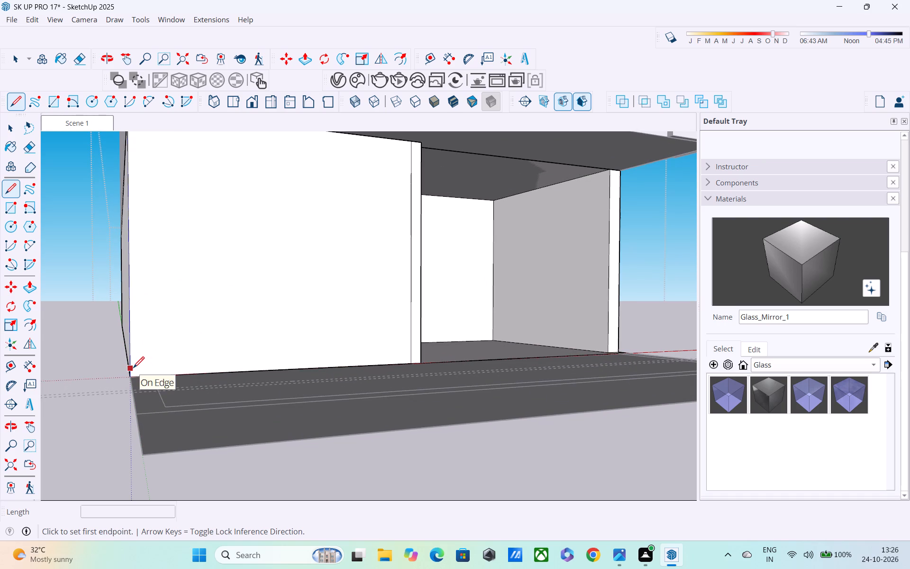
left_click(136, 376)
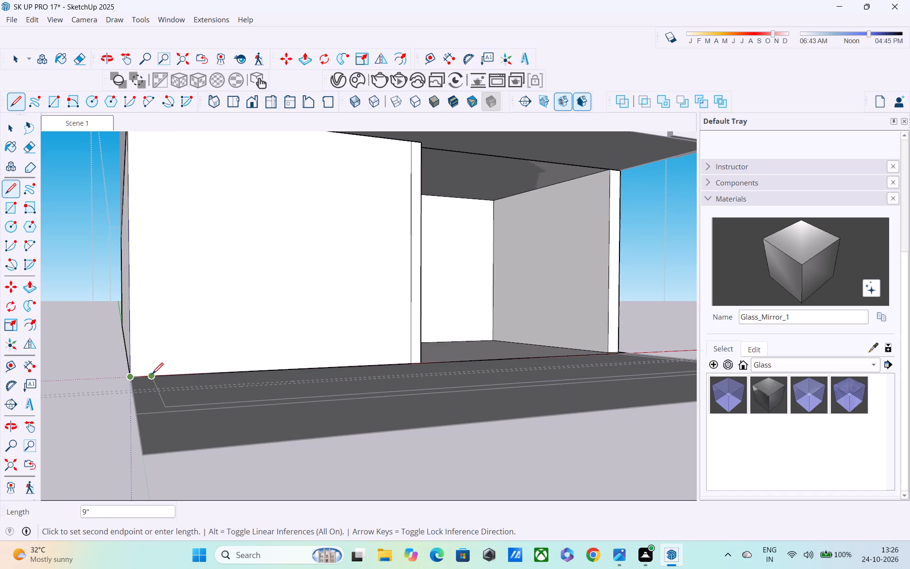
left_click(152, 375)
Draw a vertical line on the ground-floor front wall from the end of the 9" base line up to the wall's top edge.
middle_click_drag(158, 368, 146, 455)
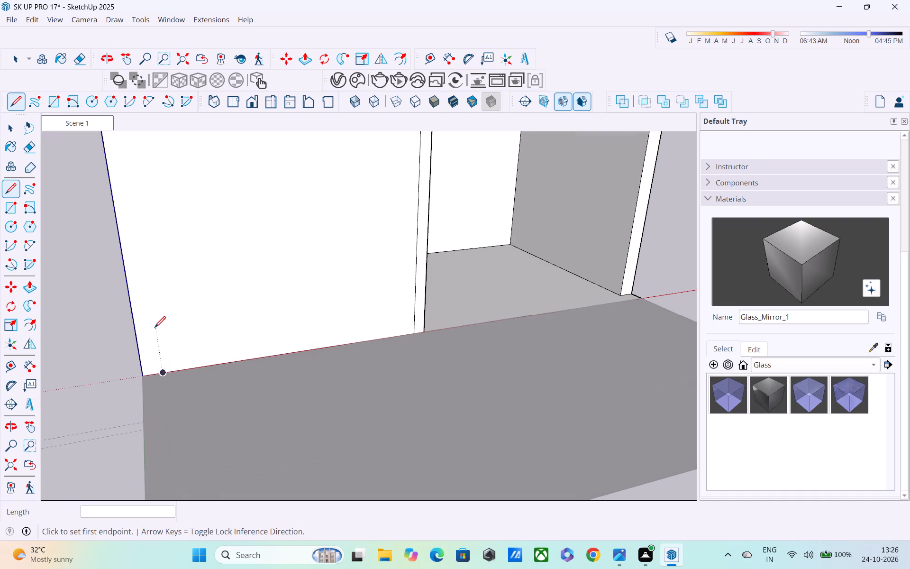
left_click(163, 376)
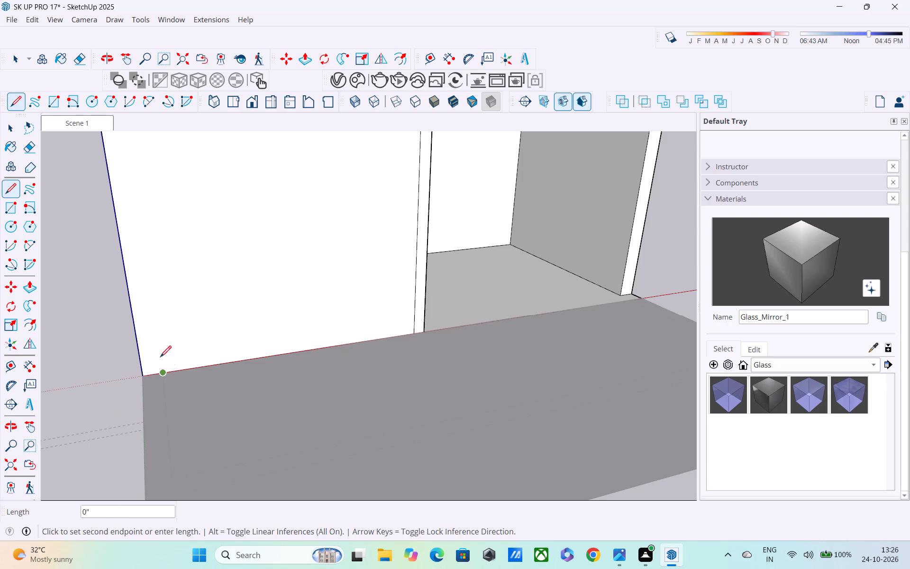
left_click(164, 377)
middle_click_drag(149, 291, 170, 462, "shift")
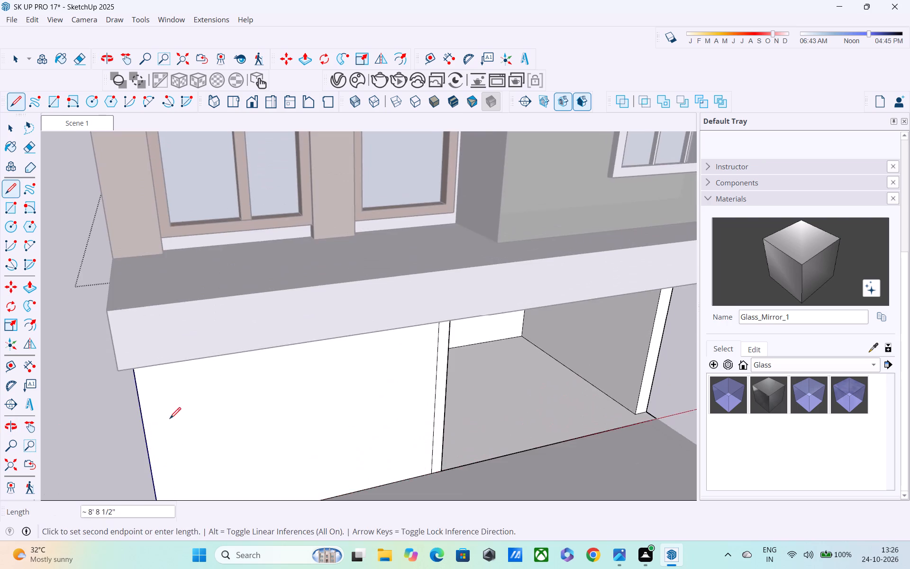
middle_click_drag(168, 404, 153, 284)
left_click(154, 251)
middle_click_drag(158, 281, 106, 281)
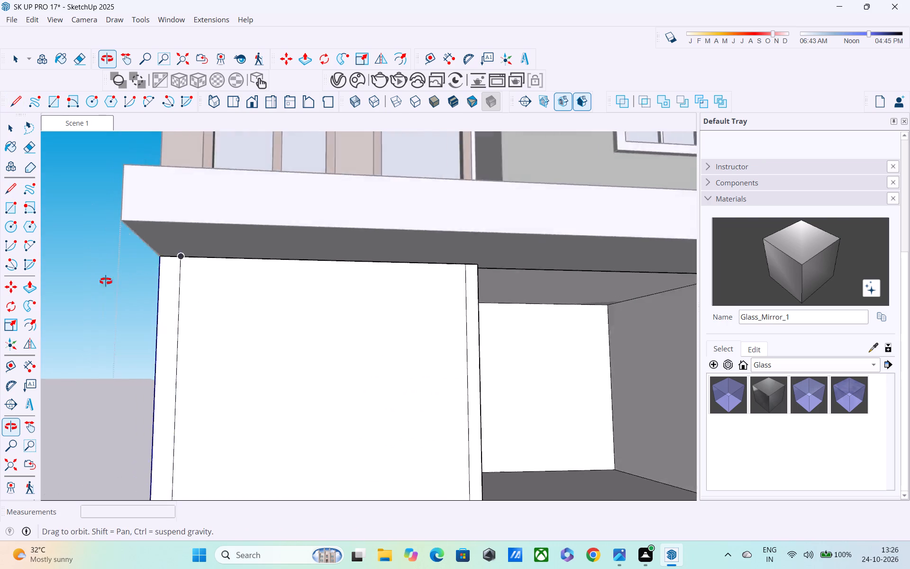
middle_click_drag(106, 281, 470, 281)
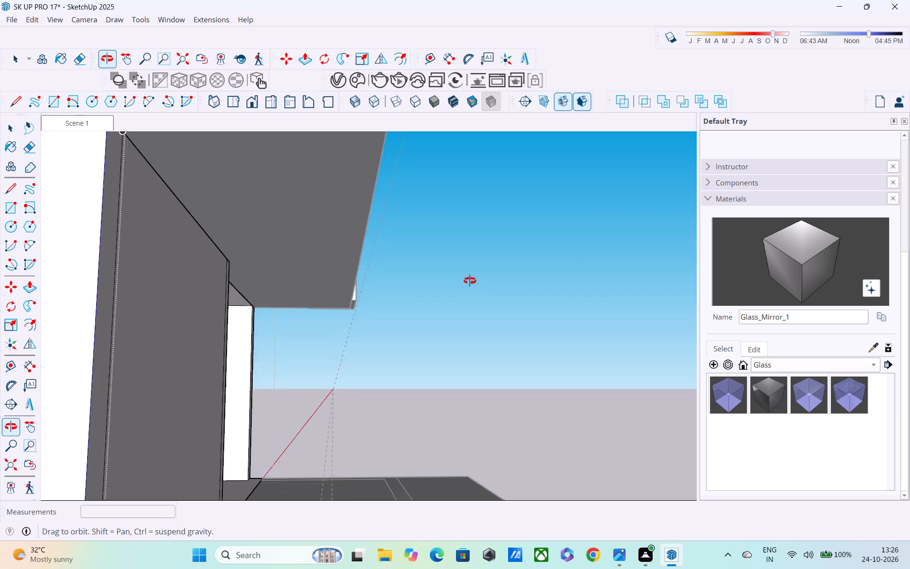
middle_click_drag(470, 281, 309, 298)
key("space")
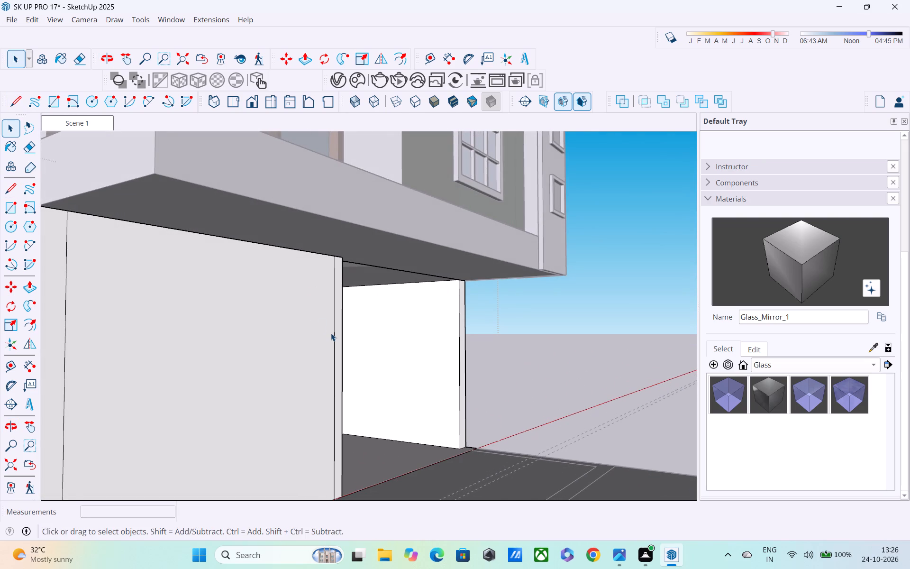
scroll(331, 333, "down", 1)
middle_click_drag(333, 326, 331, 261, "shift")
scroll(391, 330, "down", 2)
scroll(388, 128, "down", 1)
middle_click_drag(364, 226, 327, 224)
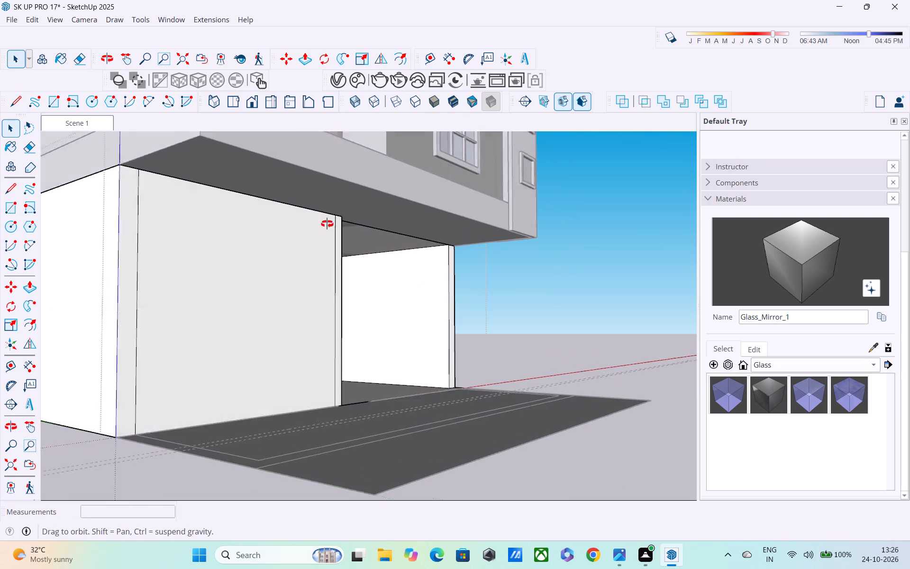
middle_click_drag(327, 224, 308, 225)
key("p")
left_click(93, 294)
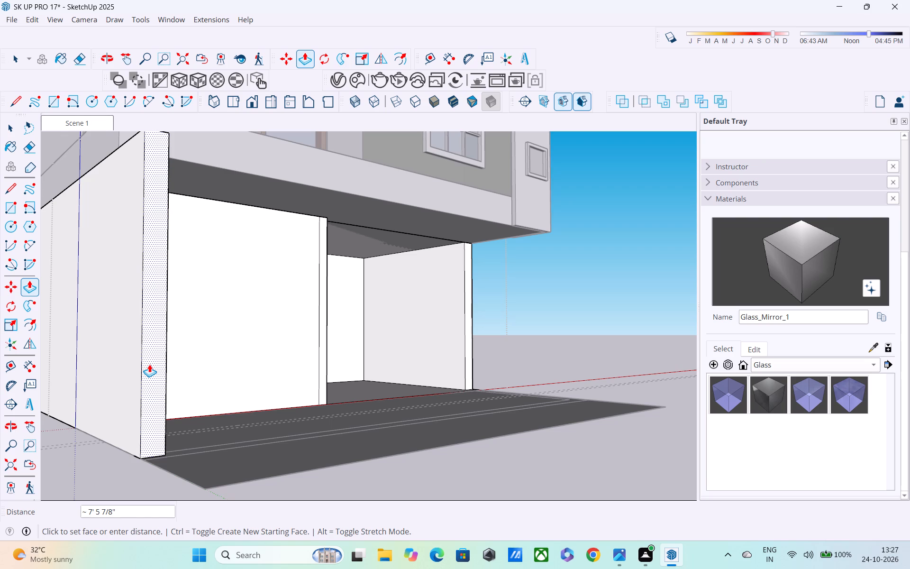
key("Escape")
Exit the ground-floor wall group's editing context.
scroll(294, 390, "down", 1)
middle_click_drag(328, 397, 318, 399)
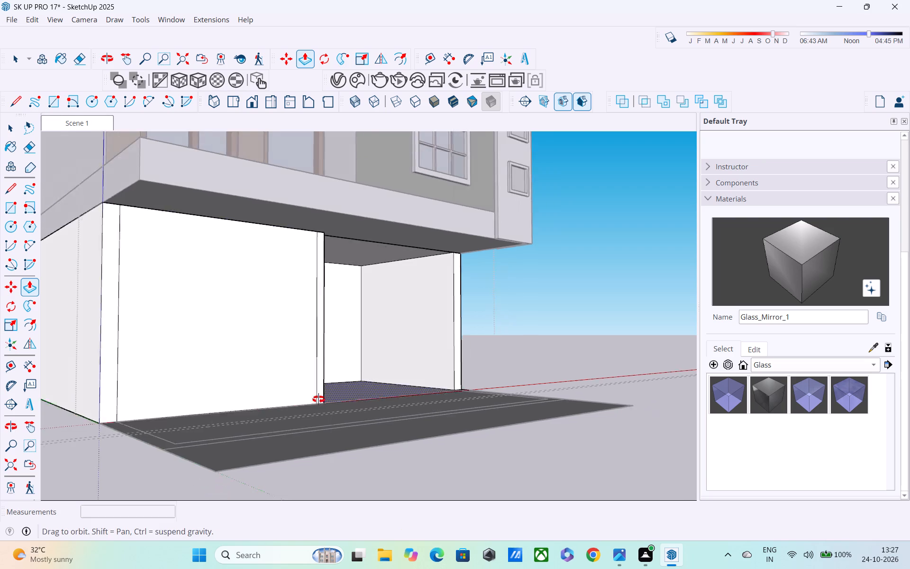
middle_click_drag(318, 399, 231, 471)
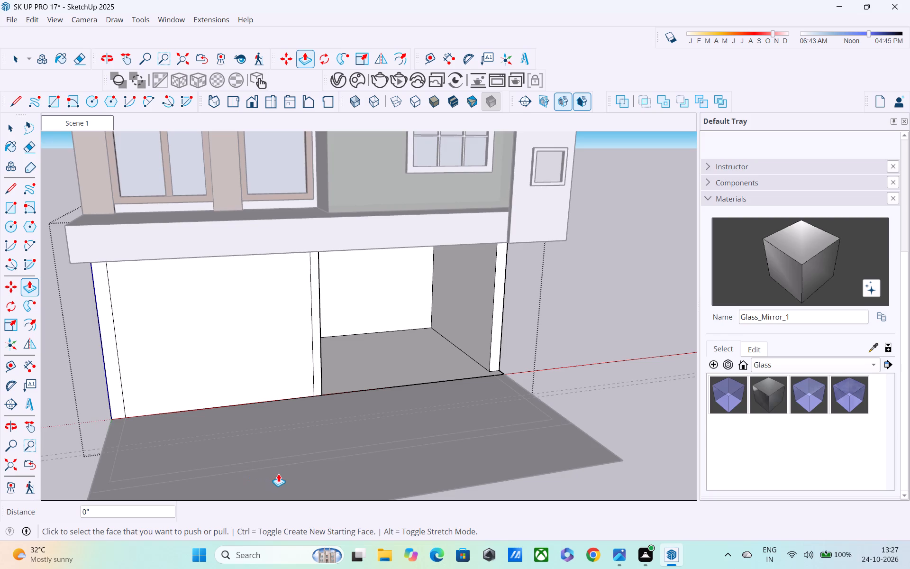
middle_click_drag(278, 474, 358, 410, "shift")
left_click(88, 331)
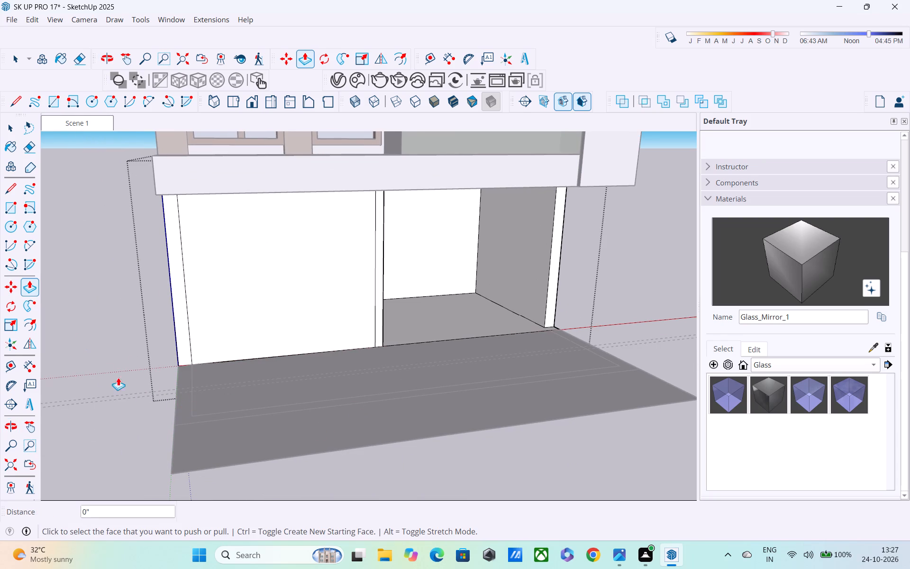
key("space")
left_click(100, 340)
Draw two parallel 23'6" lines along the 3'6" and 4' guides on the ground slab, spanning between the inner outline's sides.
middle_click_drag(356, 458, 272, 490)
scroll(384, 376, "up", 1)
middle_click_drag(384, 376, 368, 447)
scroll(324, 345, "up", 4)
middle_click_drag(244, 343, 246, 332)
key("l")
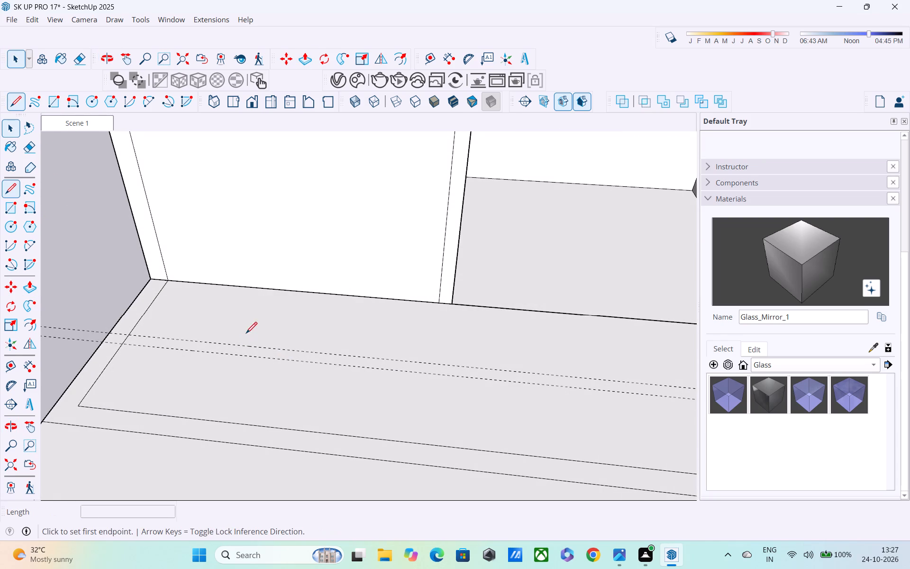
left_click(133, 334)
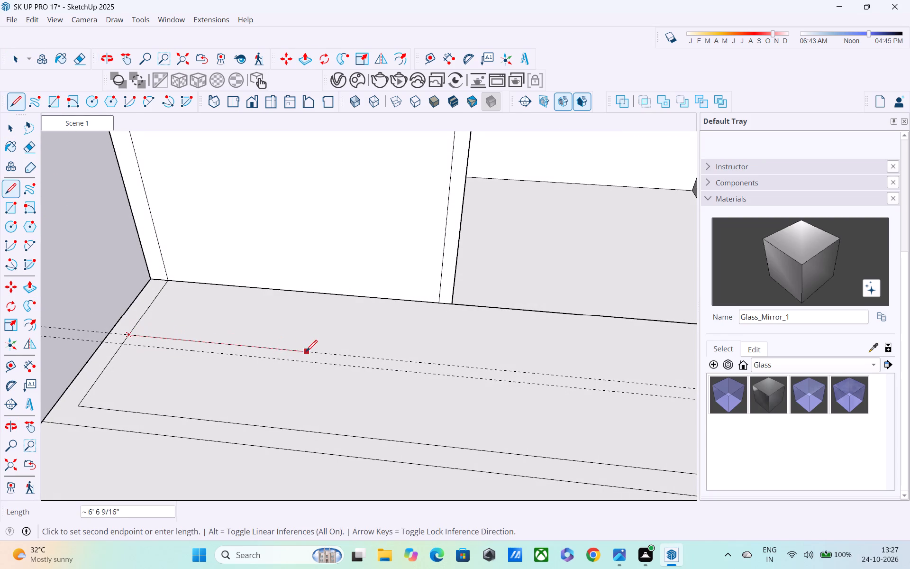
middle_click_drag(306, 352, 119, 302)
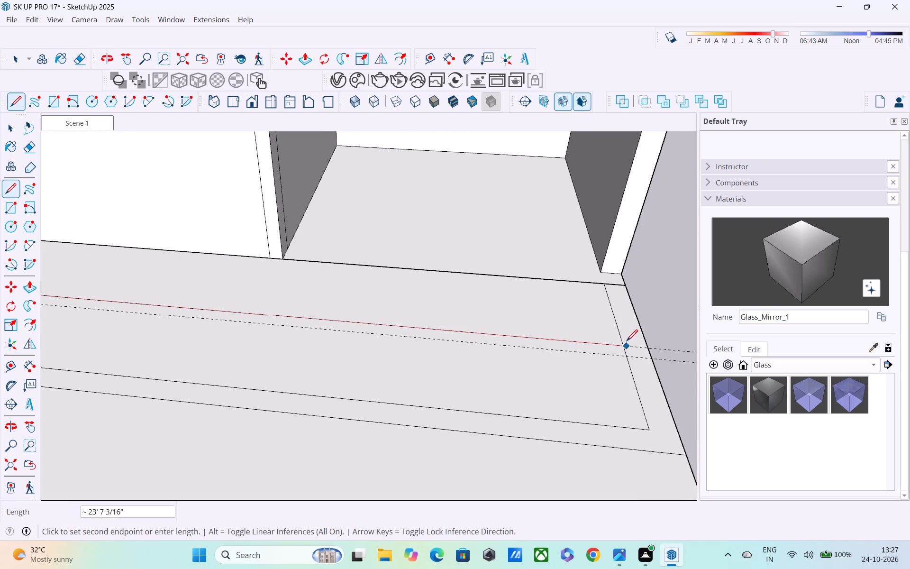
left_click(625, 345)
left_click(628, 358)
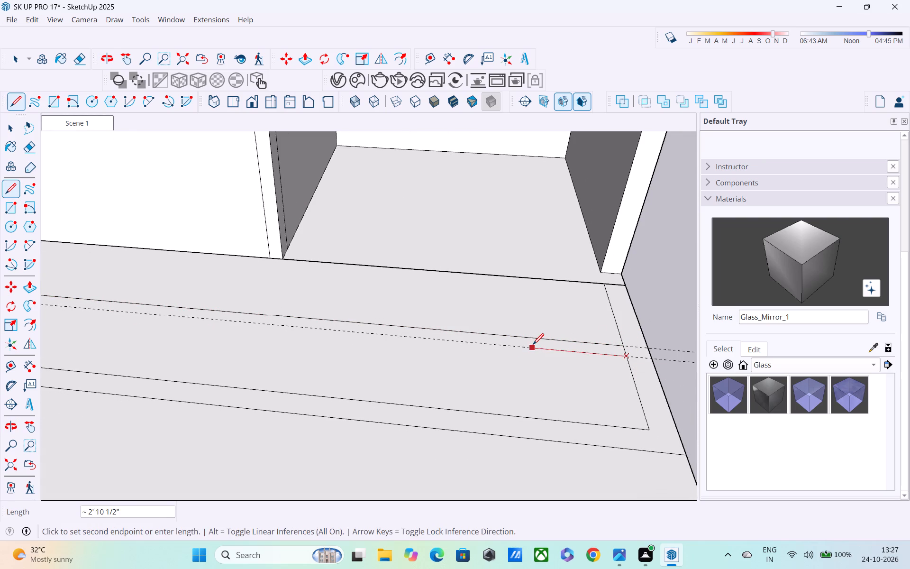
middle_click_drag(533, 346, 813, 407, "shift")
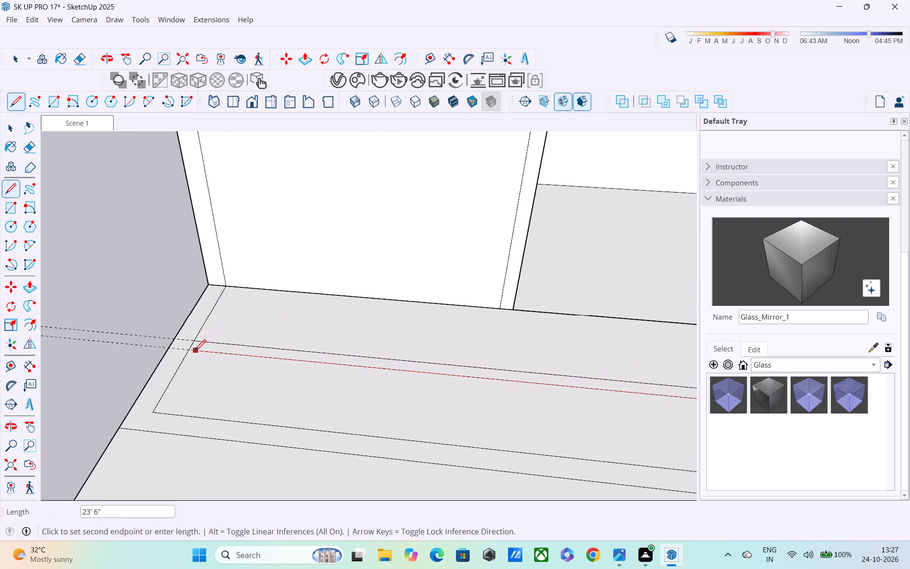
left_click(190, 352)
key("space")
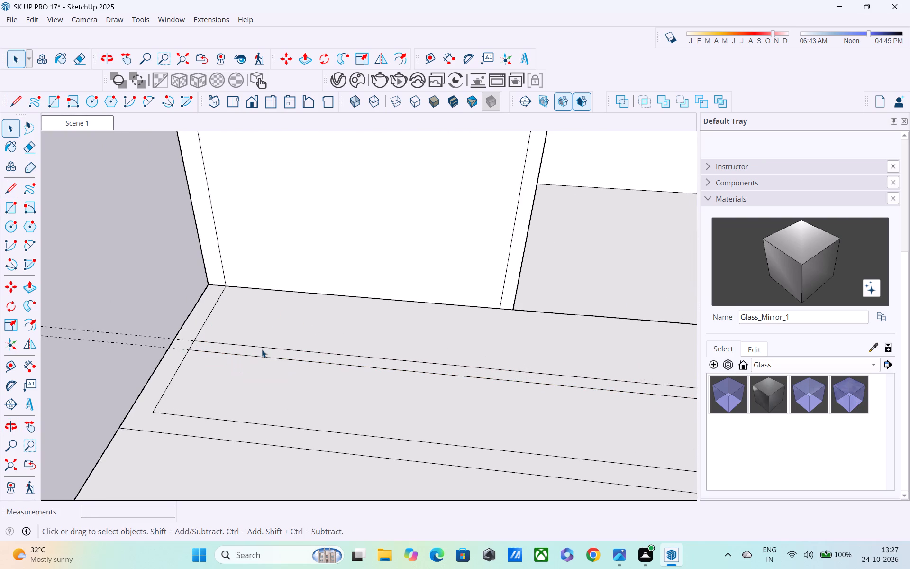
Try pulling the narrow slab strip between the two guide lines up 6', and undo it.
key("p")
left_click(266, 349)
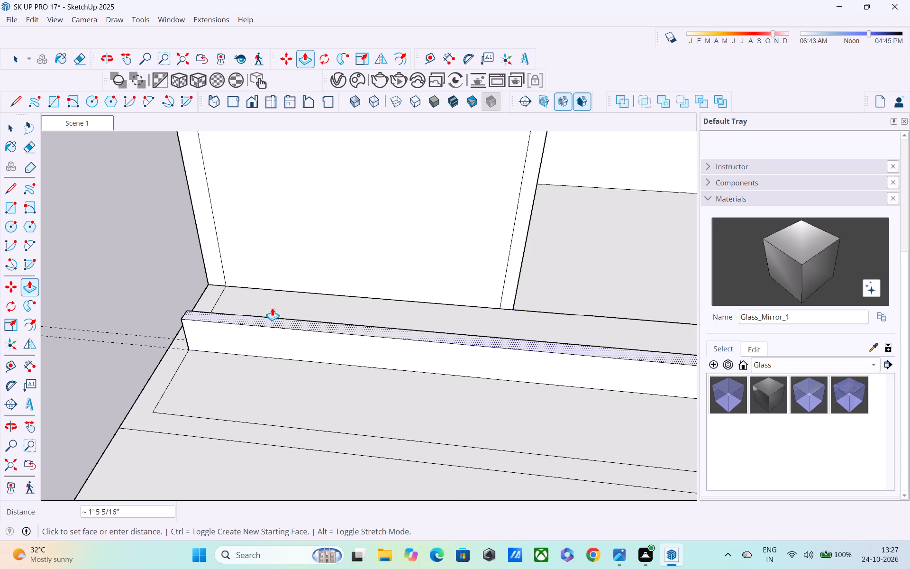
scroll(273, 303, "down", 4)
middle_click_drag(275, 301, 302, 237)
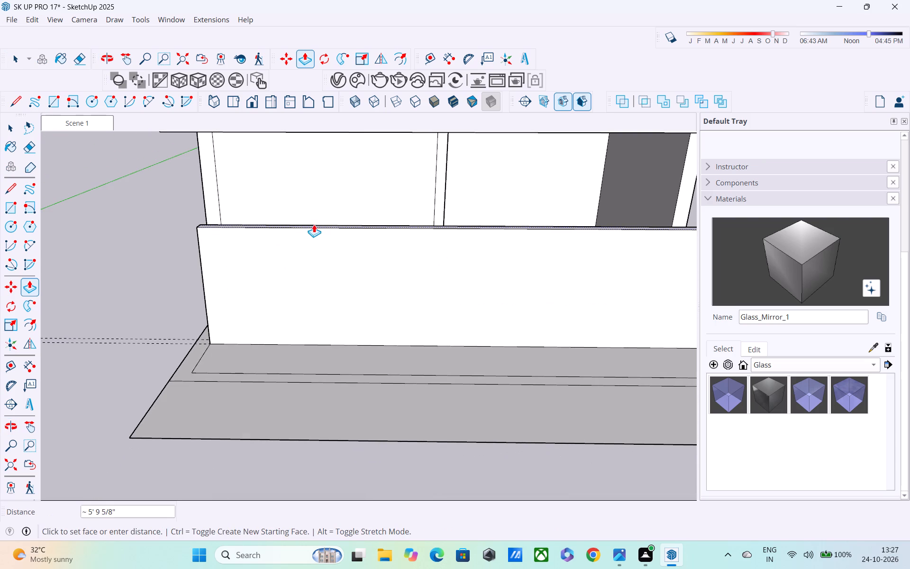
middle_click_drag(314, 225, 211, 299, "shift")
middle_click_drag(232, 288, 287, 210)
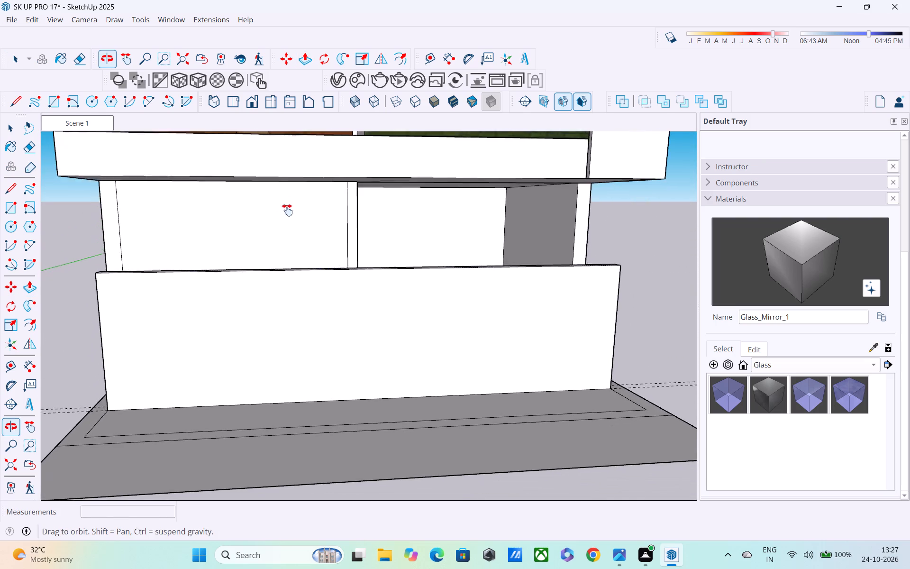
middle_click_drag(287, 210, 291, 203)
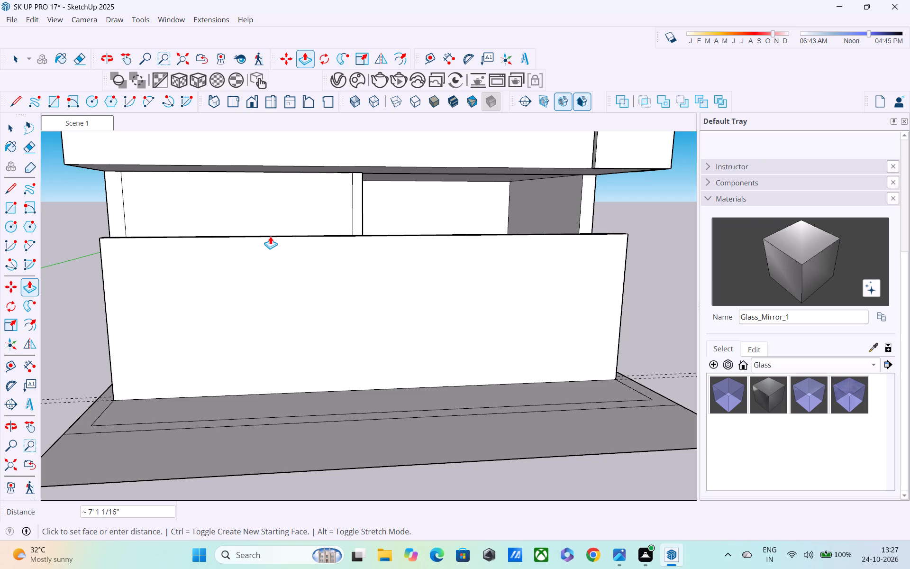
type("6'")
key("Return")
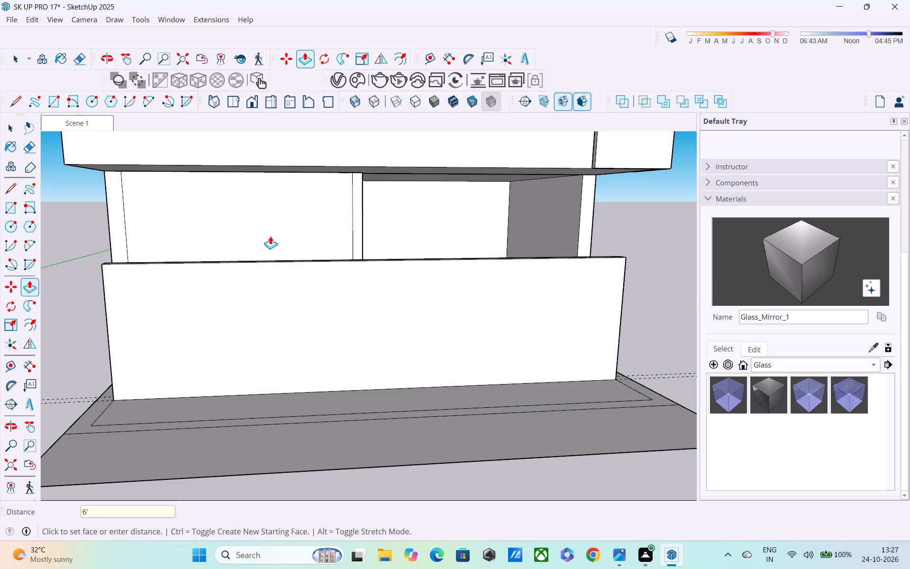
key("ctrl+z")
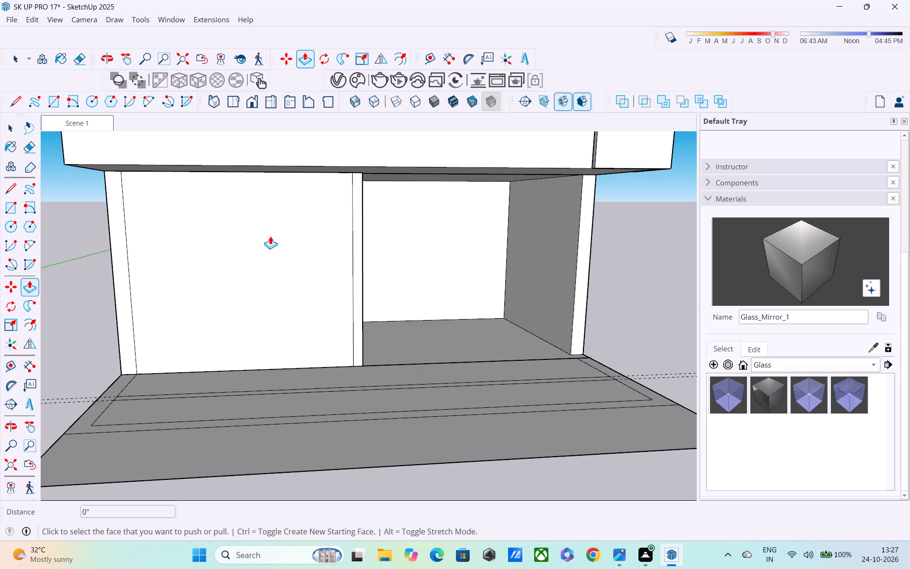
Push/Pull the narrow slab strip between the two guide lines up 10', level with the underside of the floor above.
middle_click_drag(264, 330, 255, 410)
scroll(264, 392, "up", 4)
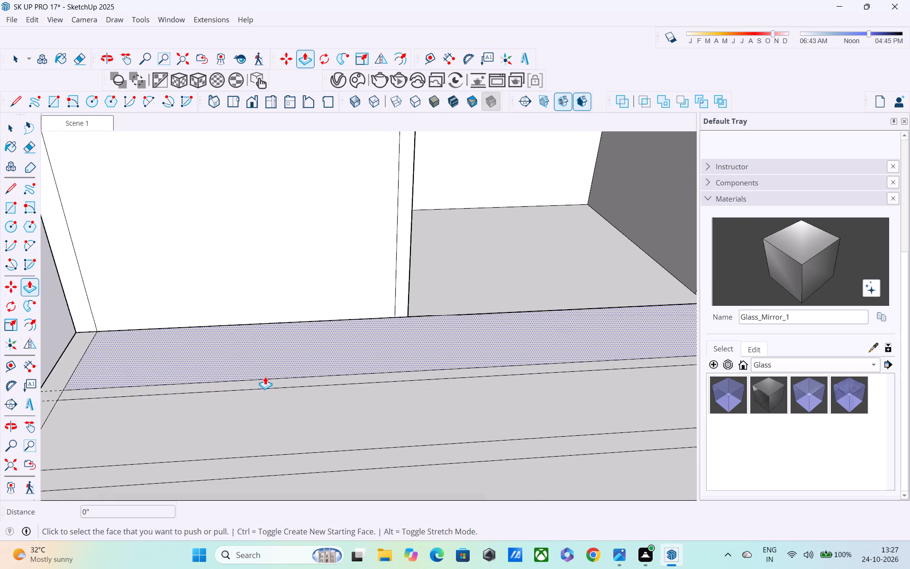
left_click(265, 380)
scroll(272, 293, "down", 2)
middle_click_drag(272, 293, 273, 358)
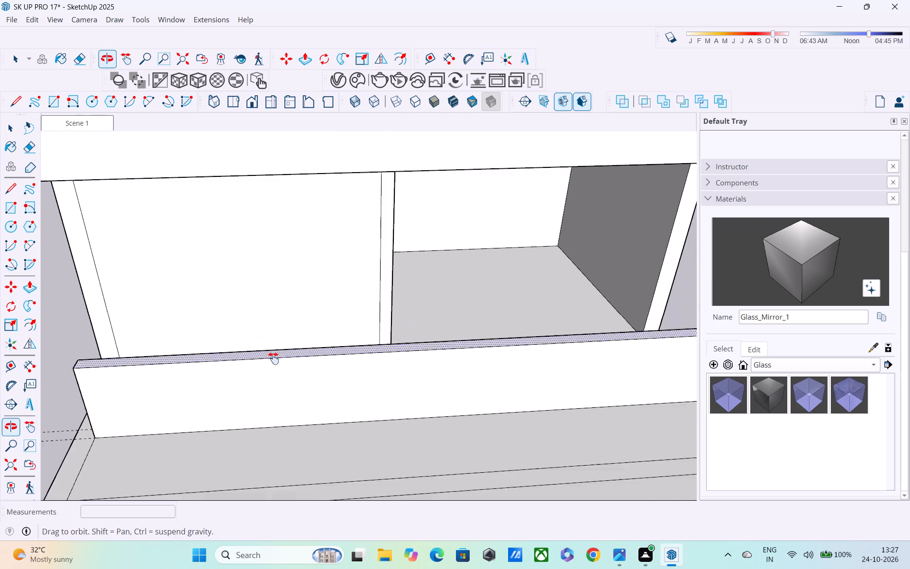
middle_click_drag(273, 358, 272, 382)
middle_click_drag(269, 221, 289, 114)
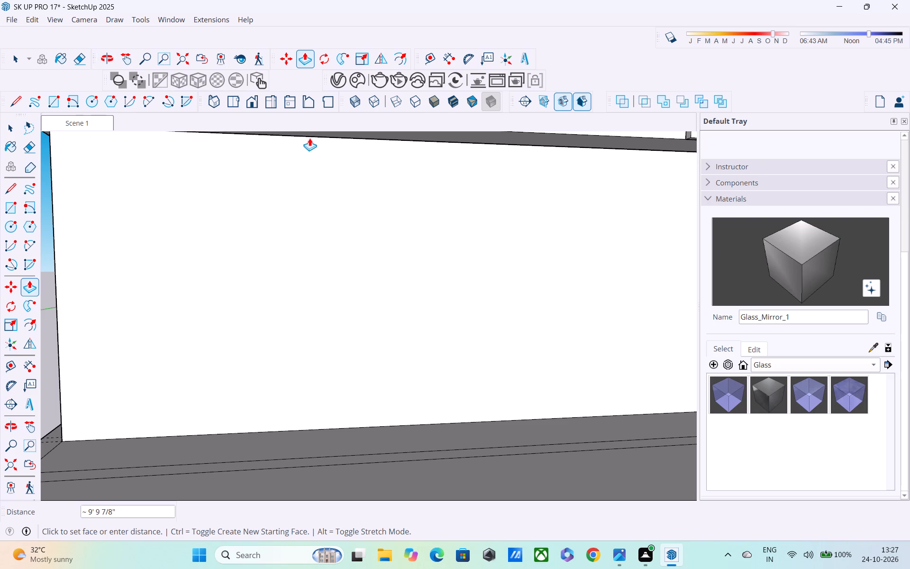
middle_click_drag(317, 140, 510, 153)
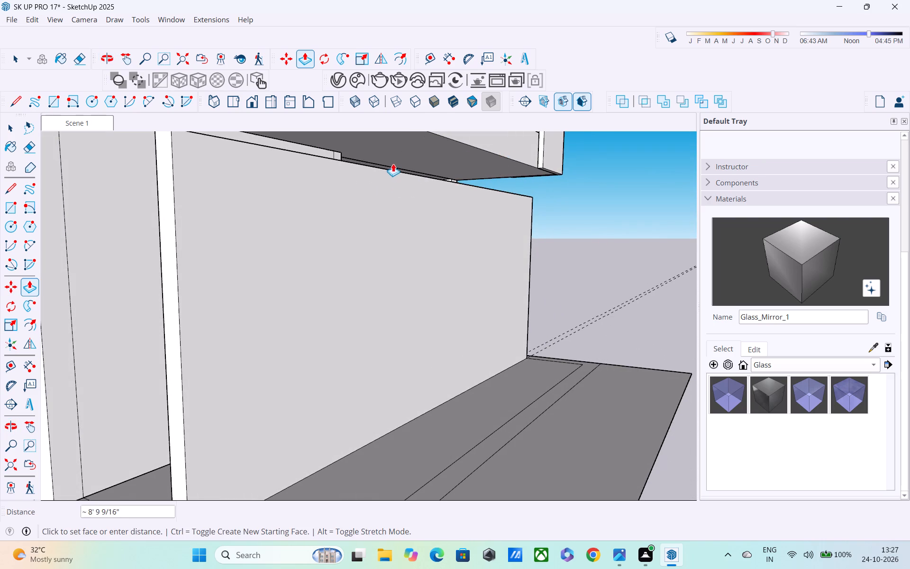
middle_click_drag(391, 168, 430, 313, "shift")
scroll(394, 186, "up", 1, "shift")
middle_click_drag(420, 283, 436, 255)
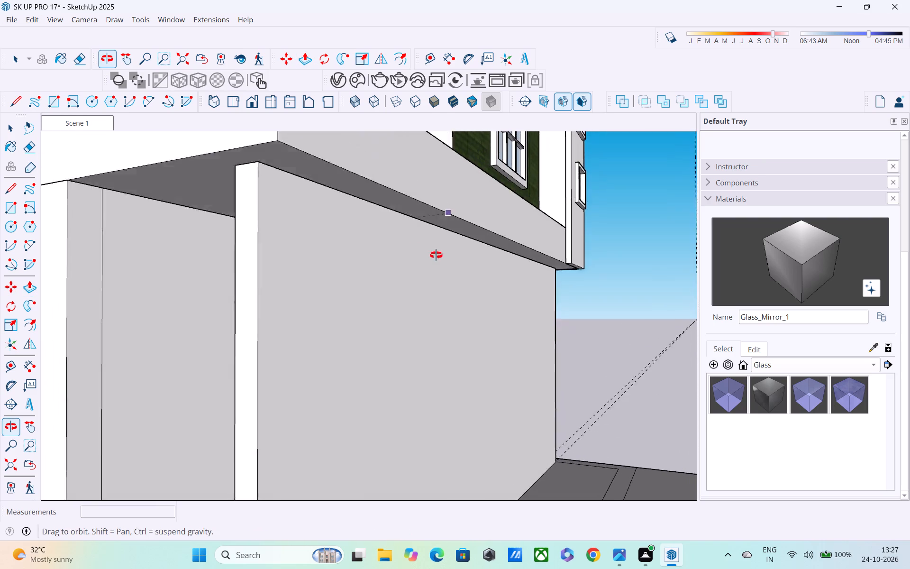
middle_click_drag(436, 255, 450, 263)
left_click(388, 225)
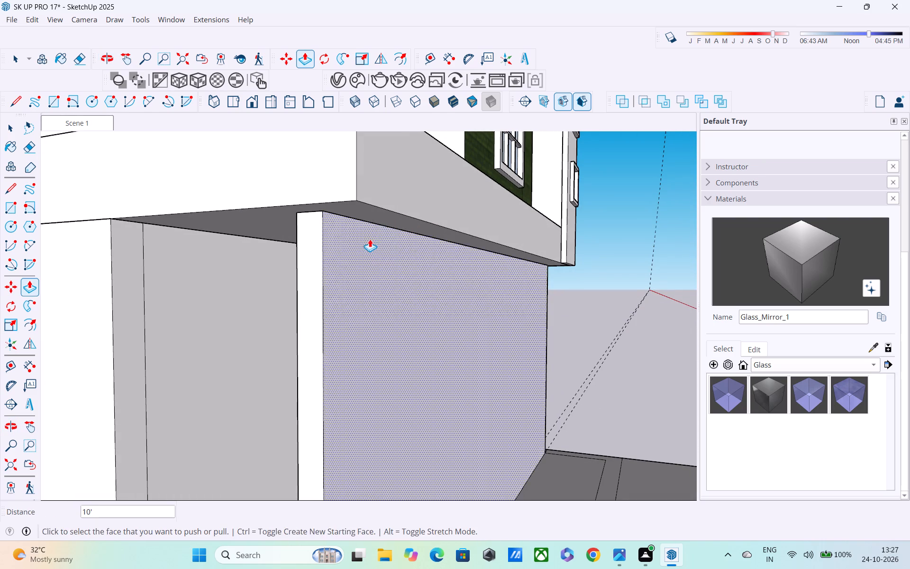
Examine the new front wall, its ends and base on the slab, and the floor above it from several angles.
middle_click_drag(368, 238, 245, 229)
scroll(255, 233, "down", 4)
middle_click_drag(299, 270, 203, 291)
scroll(216, 293, "down", 4)
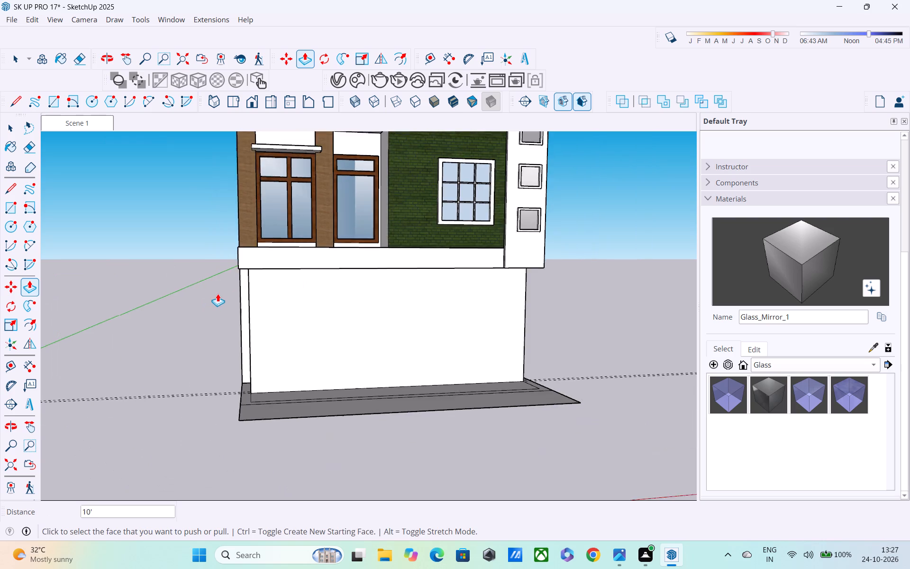
middle_click_drag(218, 294, 227, 244, "shift")
middle_click_drag(247, 288, 371, 334)
scroll(268, 406, "up", 4)
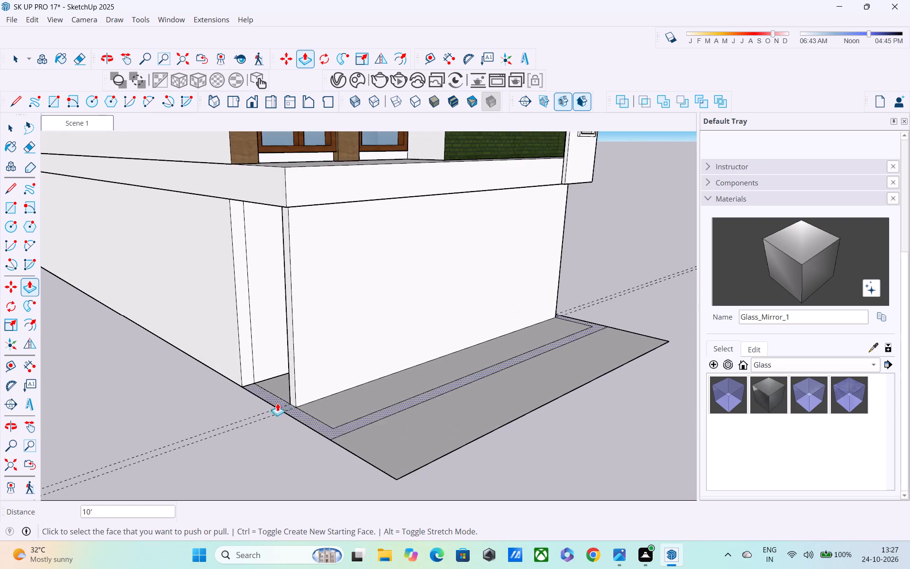
scroll(292, 395, "up", 6)
middle_click_drag(281, 411, 195, 407)
scroll(195, 407, "up", 1)
scroll(197, 397, "down", 6)
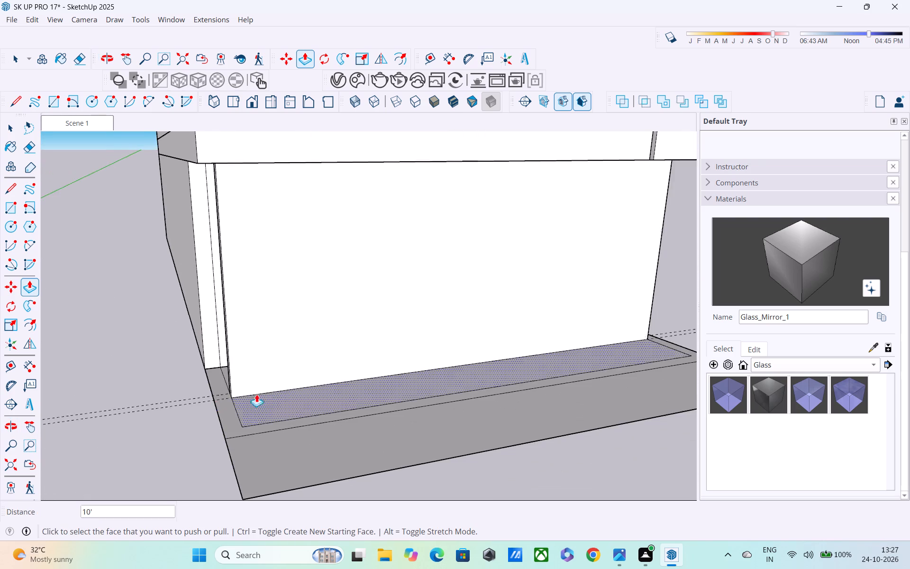
scroll(274, 374, "down", 3)
middle_click_drag(278, 368, 151, 366)
scroll(243, 361, "up", 2)
middle_click_drag(327, 352, 318, 344)
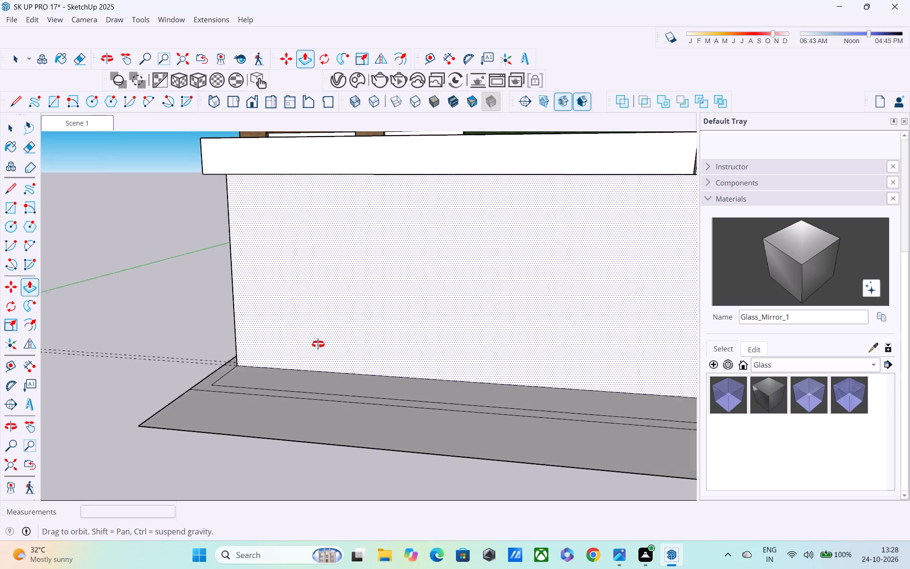
middle_click_drag(318, 344, 303, 332)
scroll(304, 330, "down", 2)
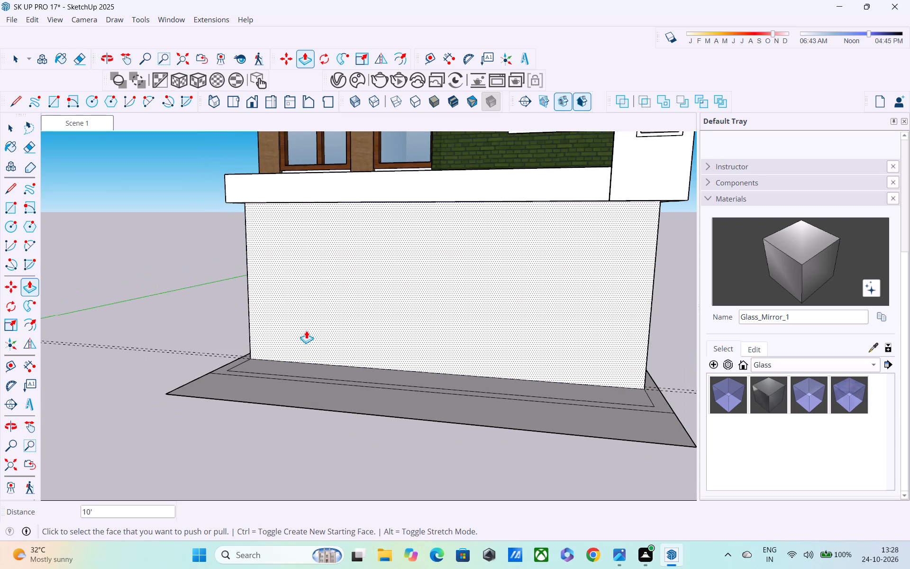
Open the ground-floor side wall for editing and Push/Pull its front end face 9" forward, toward the new front wall.
middle_click_drag(295, 349, 100, 390, "shift")
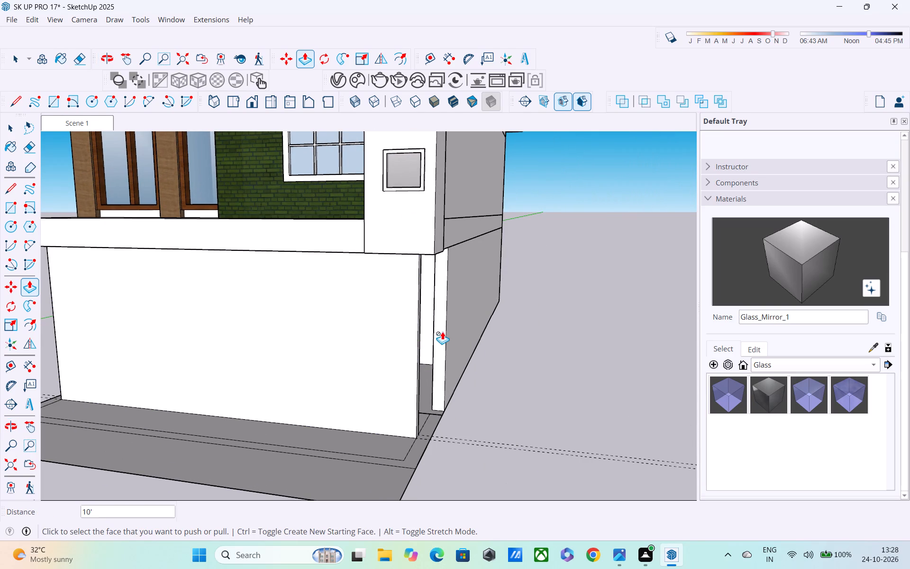
middle_click_drag(428, 338, 392, 347)
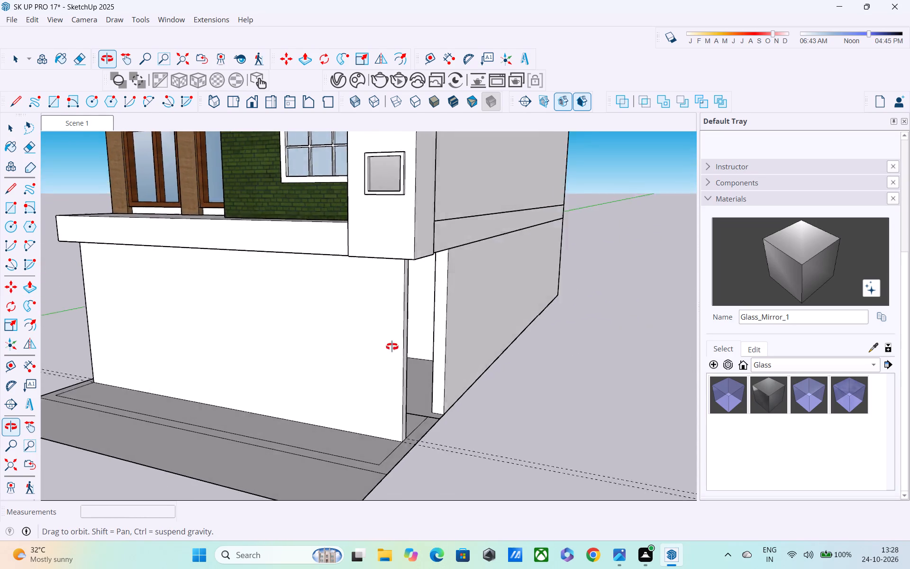
middle_click_drag(392, 347, 421, 329)
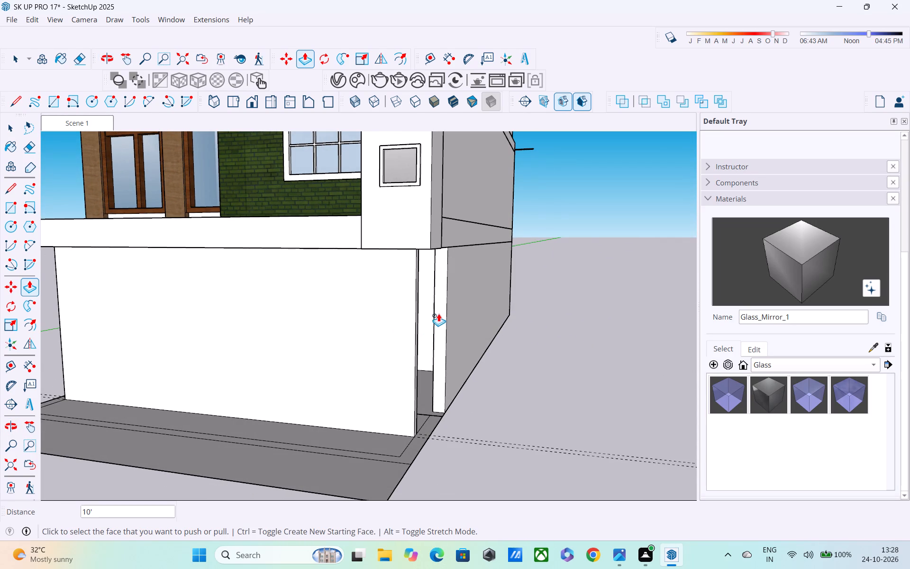
key("space")
scroll(437, 310, "up", 4)
double_click(438, 304)
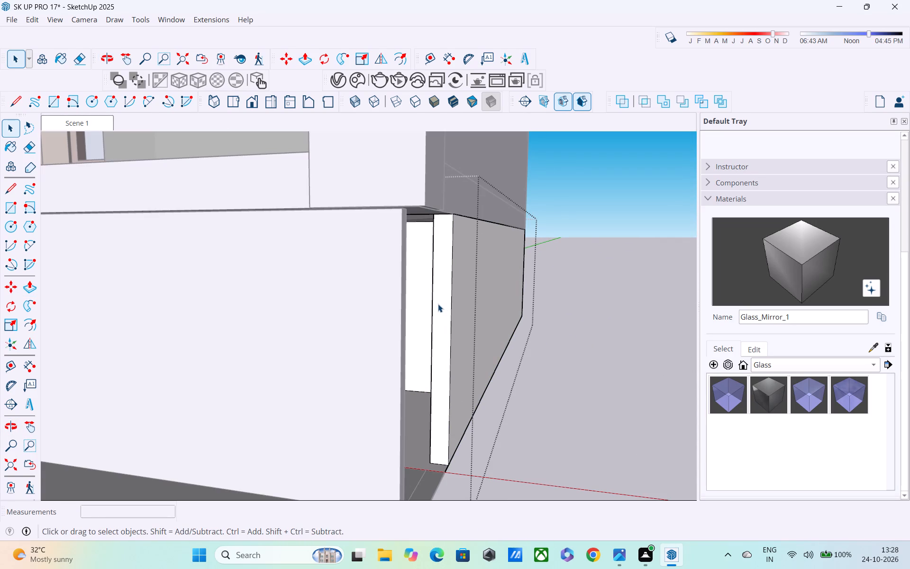
key("p")
left_click(436, 308)
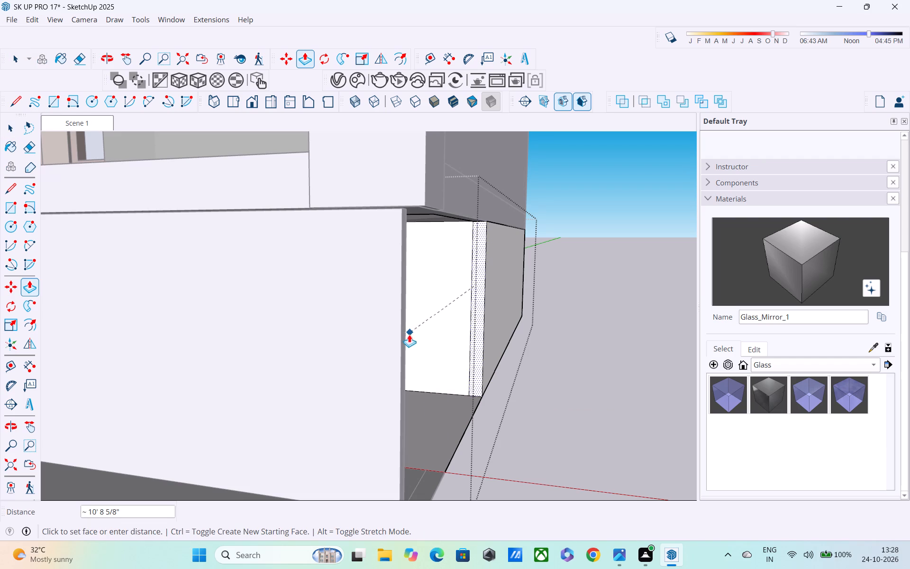
left_click(400, 340)
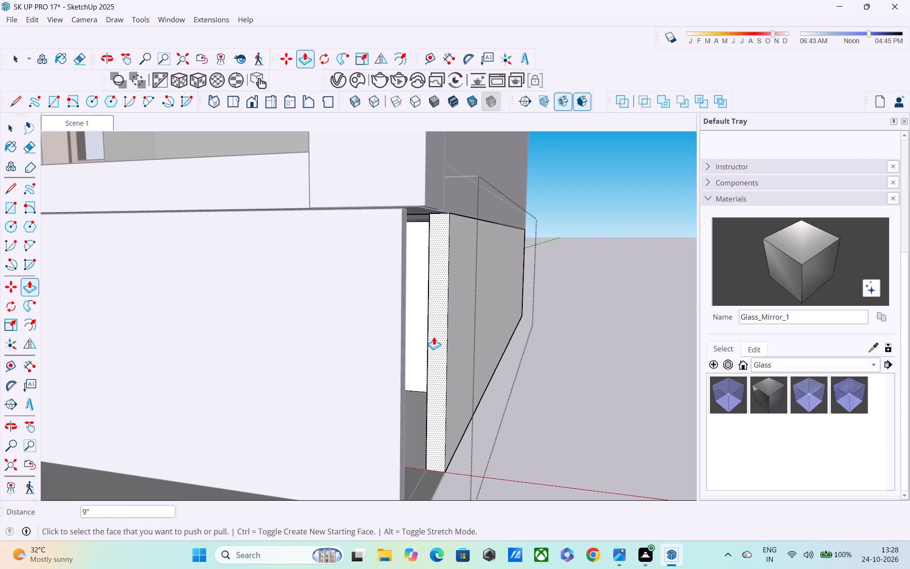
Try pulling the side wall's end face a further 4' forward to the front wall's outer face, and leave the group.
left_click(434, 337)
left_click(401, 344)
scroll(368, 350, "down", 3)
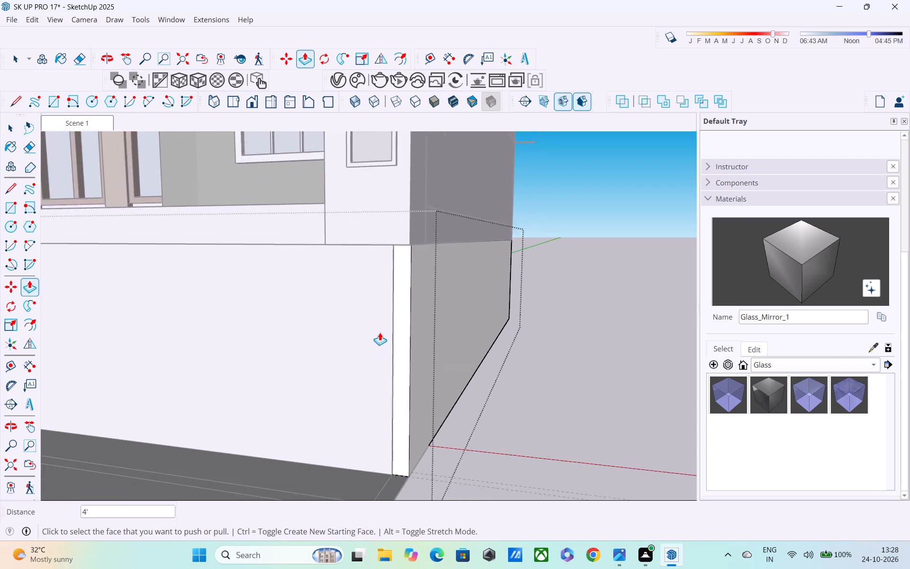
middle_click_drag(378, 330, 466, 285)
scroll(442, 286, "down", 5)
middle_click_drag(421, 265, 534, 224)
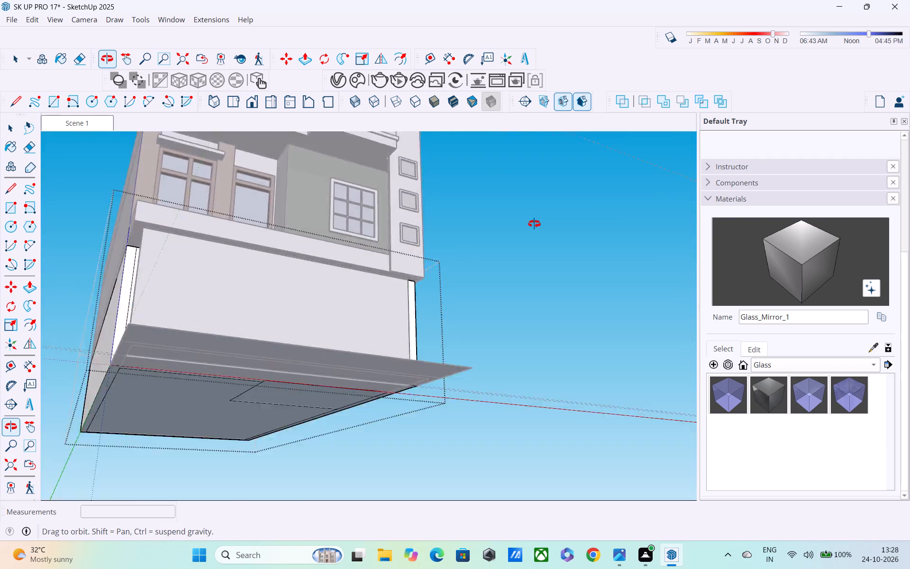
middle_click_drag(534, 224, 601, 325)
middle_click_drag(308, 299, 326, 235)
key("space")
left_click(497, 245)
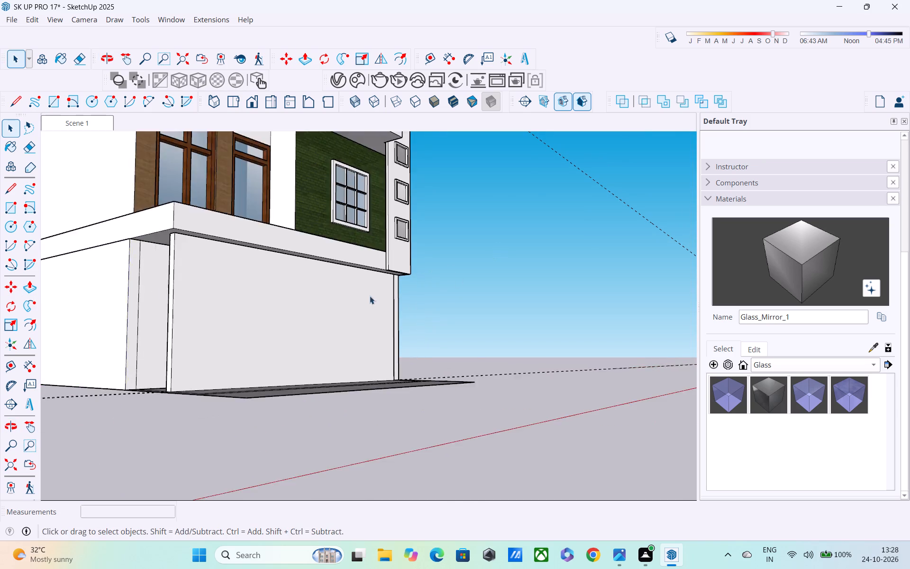
Examine the front wall face and its joint with the extended side wall beneath the overhanging floor.
middle_click_drag(360, 297, 328, 317)
scroll(172, 320, "down", 1)
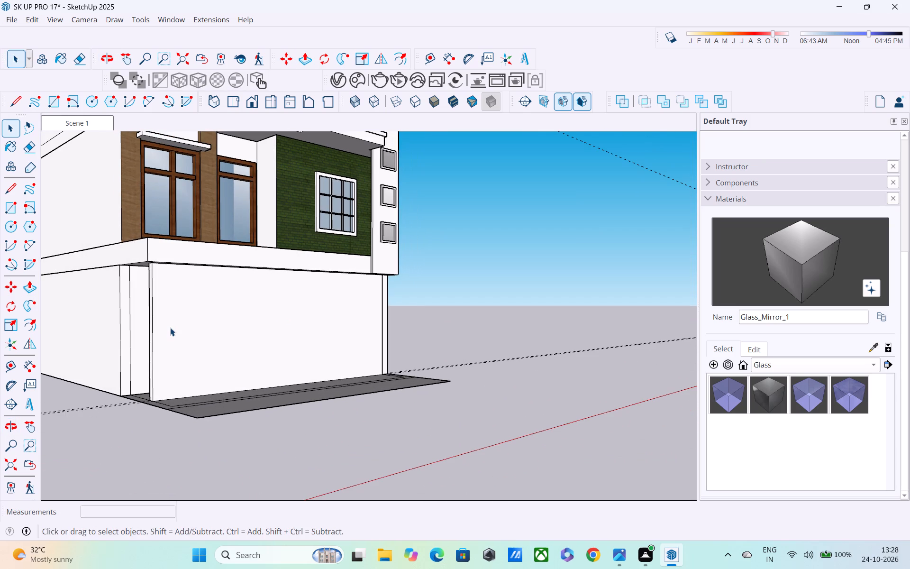
middle_click_drag(170, 328, 9, 332)
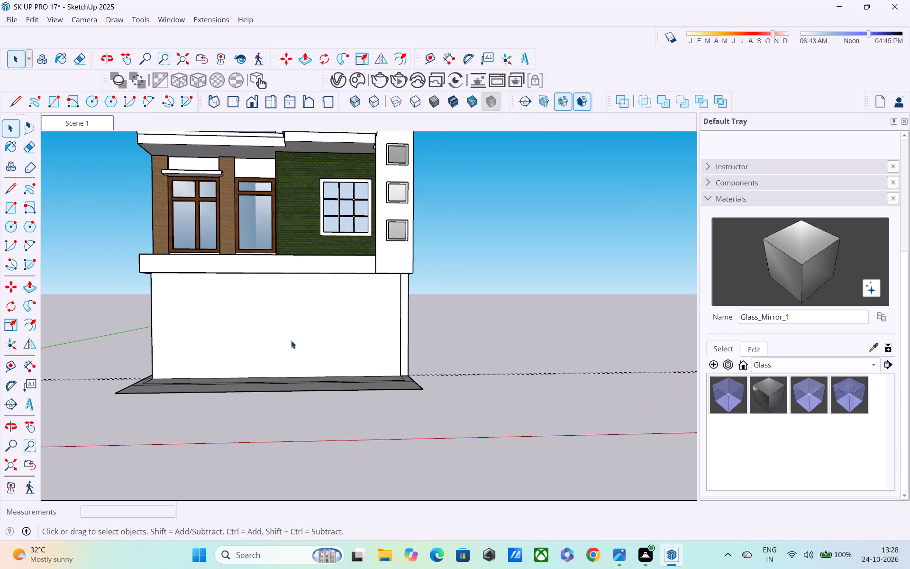
middle_click_drag(367, 310, 366, 257)
scroll(373, 277, "up", 10)
double_click(392, 294)
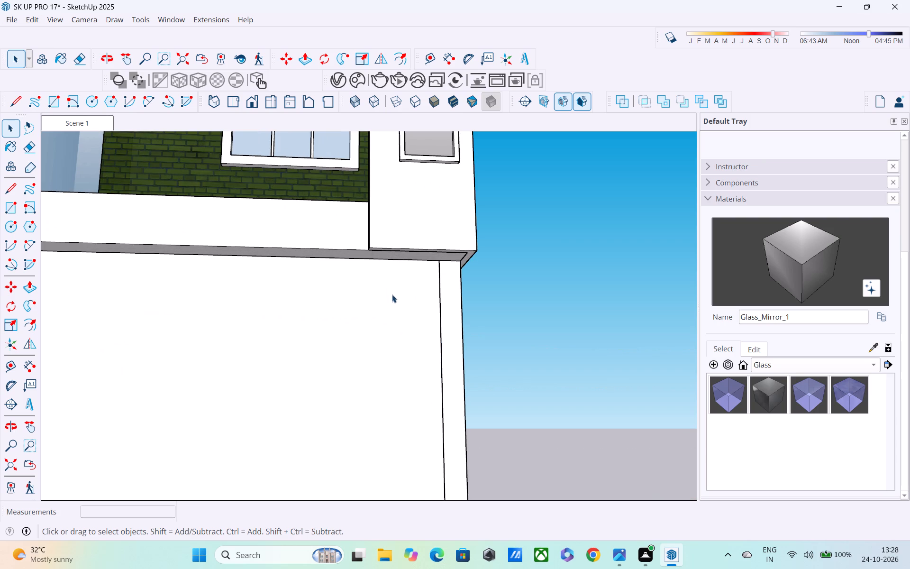
scroll(409, 316, "down", 1)
key("space")
left_click(0, 252)
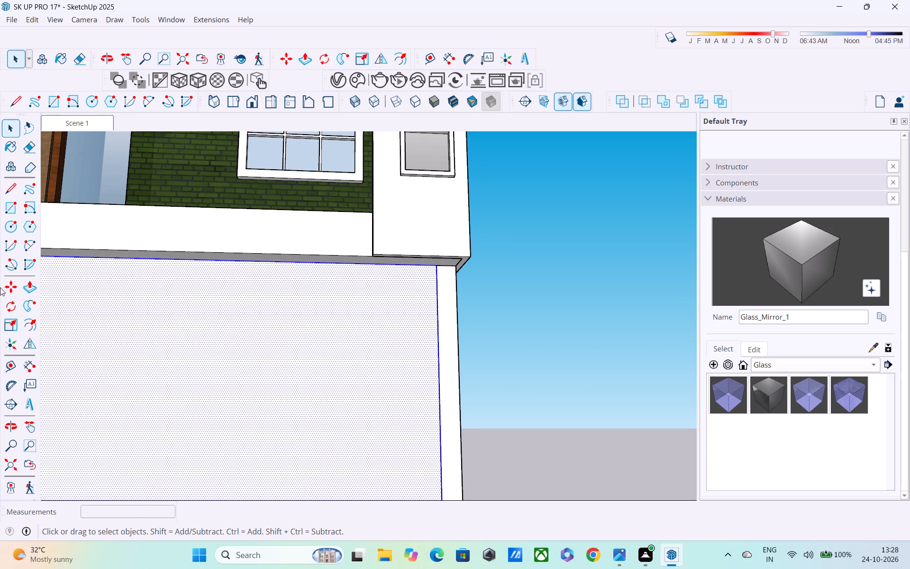
key("space")
middle_click_drag(643, 361, 565, 372)
scroll(441, 373, "up", 2)
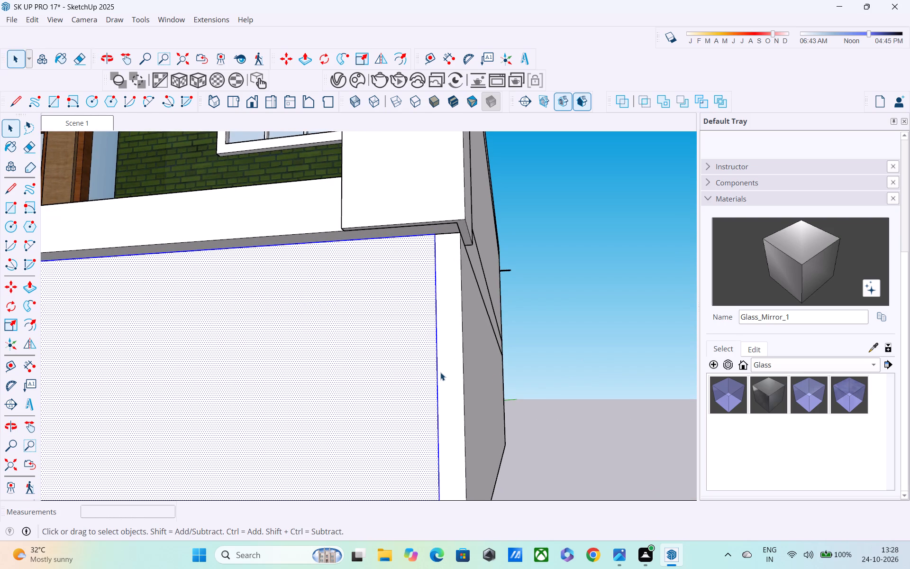
key("t")
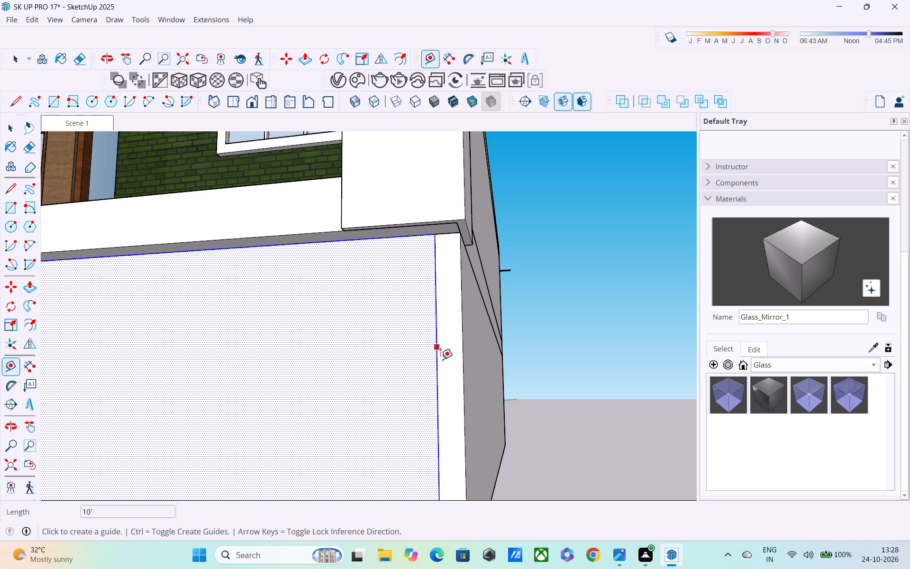
key("space")
middle_click_drag(544, 347, 490, 386)
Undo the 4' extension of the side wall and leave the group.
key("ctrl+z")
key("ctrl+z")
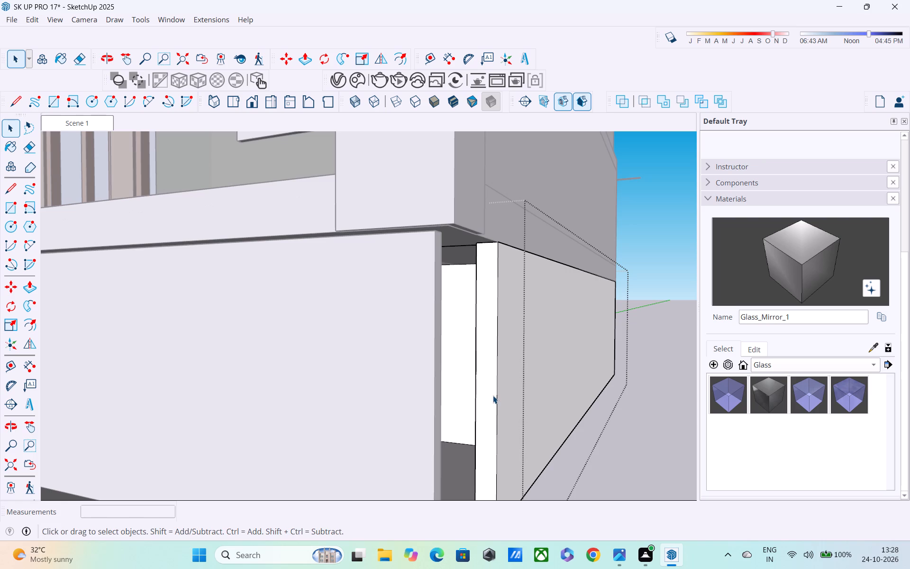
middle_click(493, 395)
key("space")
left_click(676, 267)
Push/Pull the front wall's narrow end face 9" outward, flush with the side wall's outer face.
middle_click_drag(471, 351, 308, 346)
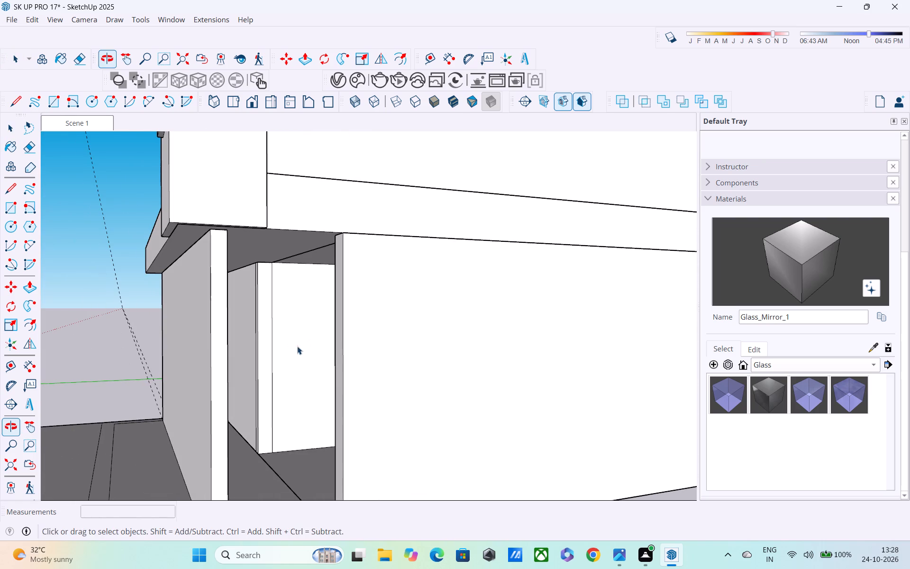
double_click(227, 361)
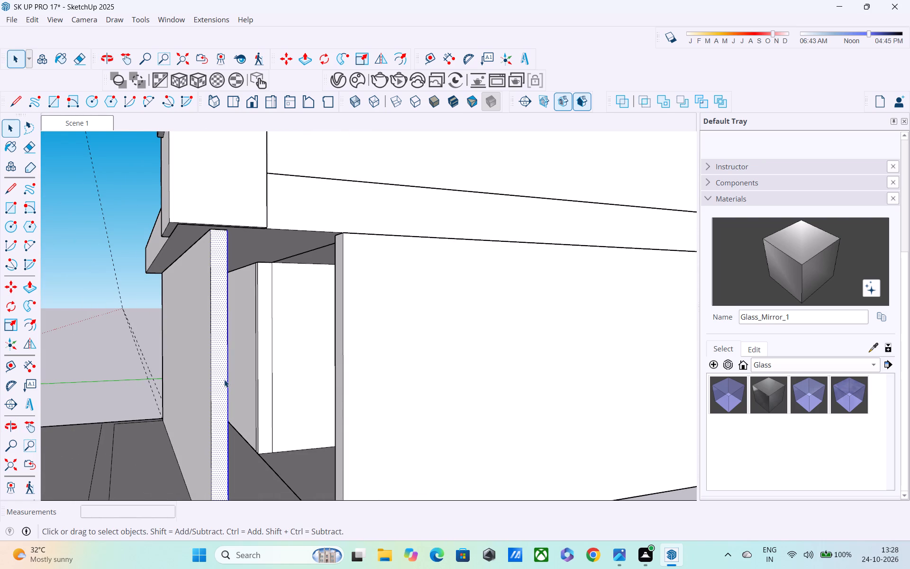
key("p")
left_click(221, 386)
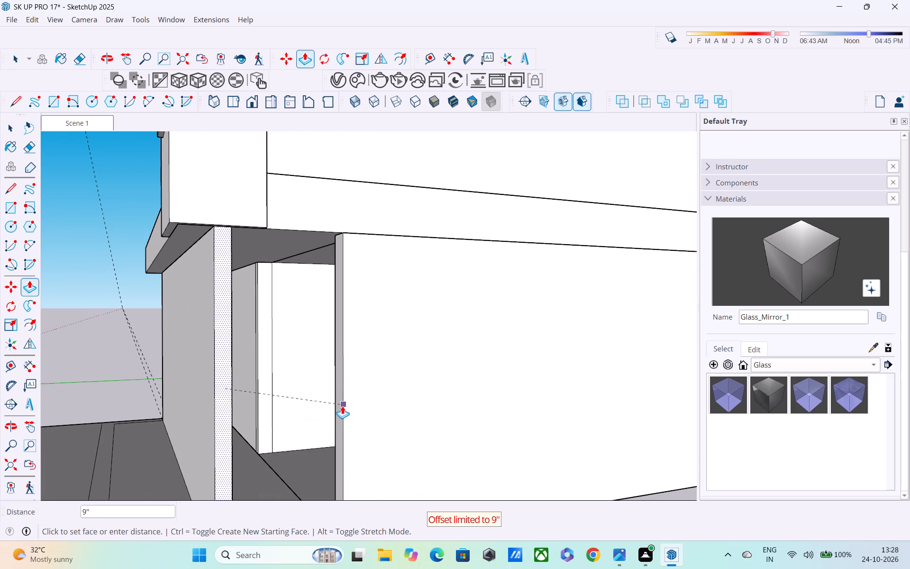
left_click(343, 405)
Draw a 10' vertical line on the front wall's rear face, and Push/Pull the end strip 3'6" back to the side wall.
middle_click_drag(310, 400, 43, 413)
scroll(97, 408, "up", 2)
key("l")
left_click(146, 482)
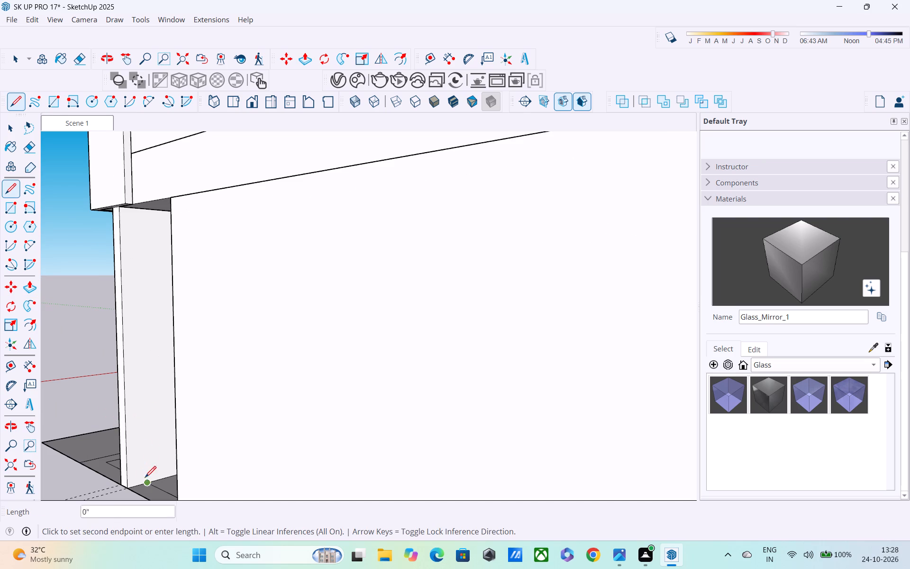
left_click(138, 210)
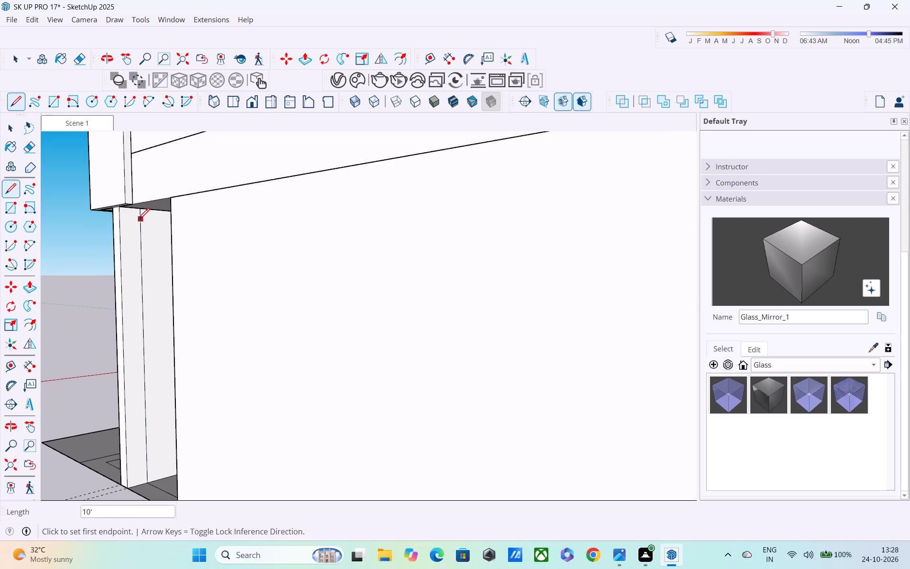
key("p")
left_click(127, 254)
left_click(180, 300)
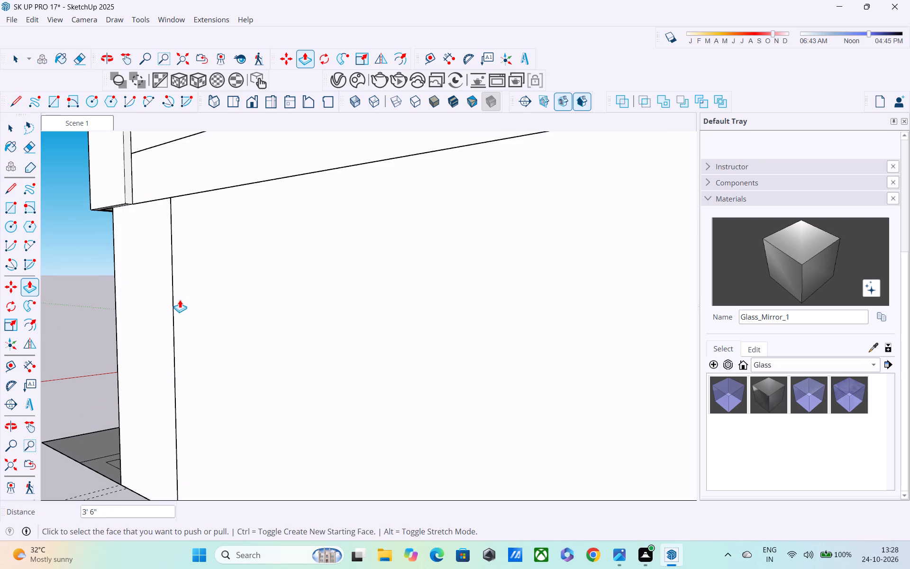
Examine the new return wall at the corner and the front wall's opposite end from several angles.
scroll(183, 314, "down", 2)
middle_click_drag(258, 325, 653, 368)
scroll(566, 348, "down", 2)
middle_click_drag(566, 348, 769, 296)
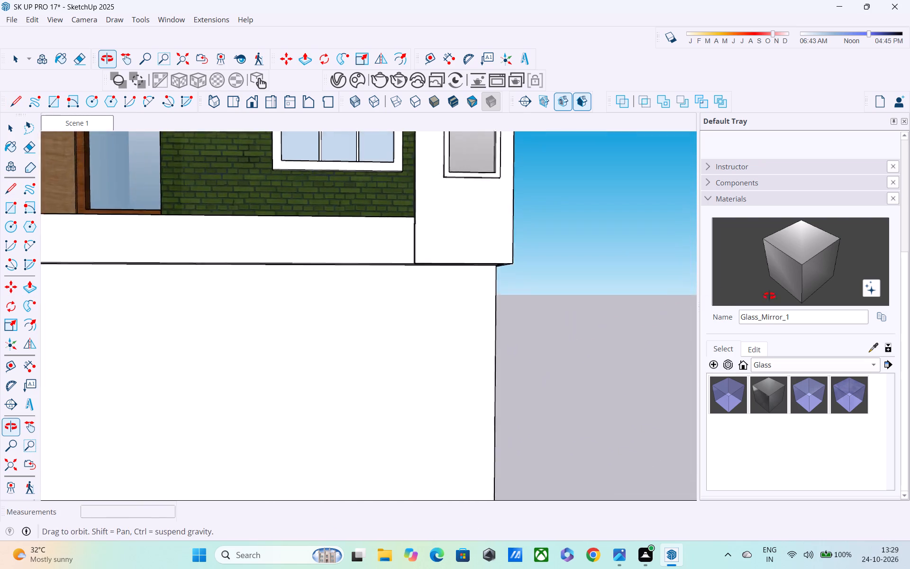
middle_click_drag(769, 296, 785, 296)
scroll(313, 378, "down", 3)
middle_click_drag(384, 349, 383, 315)
scroll(383, 315, "up", 1)
scroll(380, 327, "down", 4)
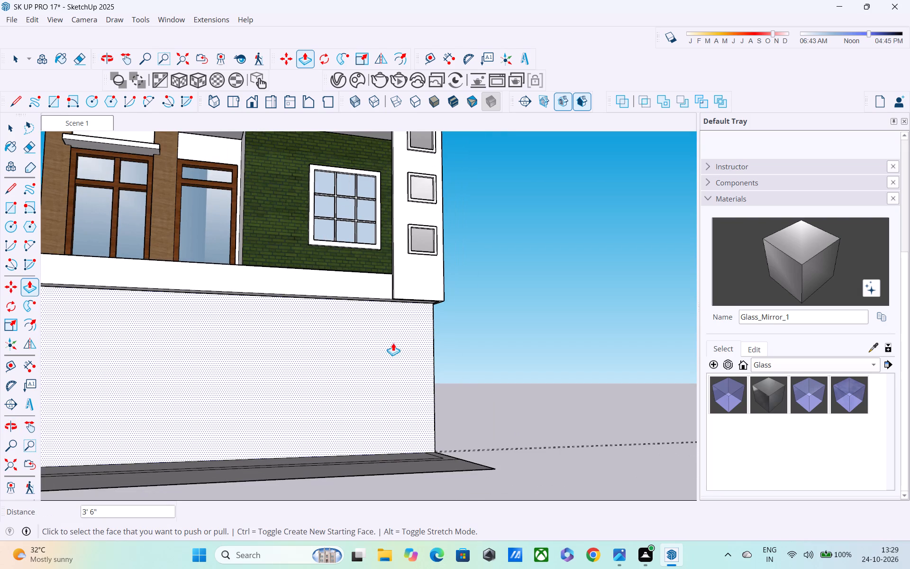
middle_click_drag(393, 343, 501, 339)
key("Escape")
scroll(500, 342, "up", 1)
scroll(493, 348, "down", 1)
middle_click_drag(480, 348, 74, 370)
key("space")
middle_click_drag(411, 388, 590, 392)
scroll(300, 376, "down", 4)
scroll(297, 378, "up", 1)
middle_click_drag(290, 372, 315, 375)
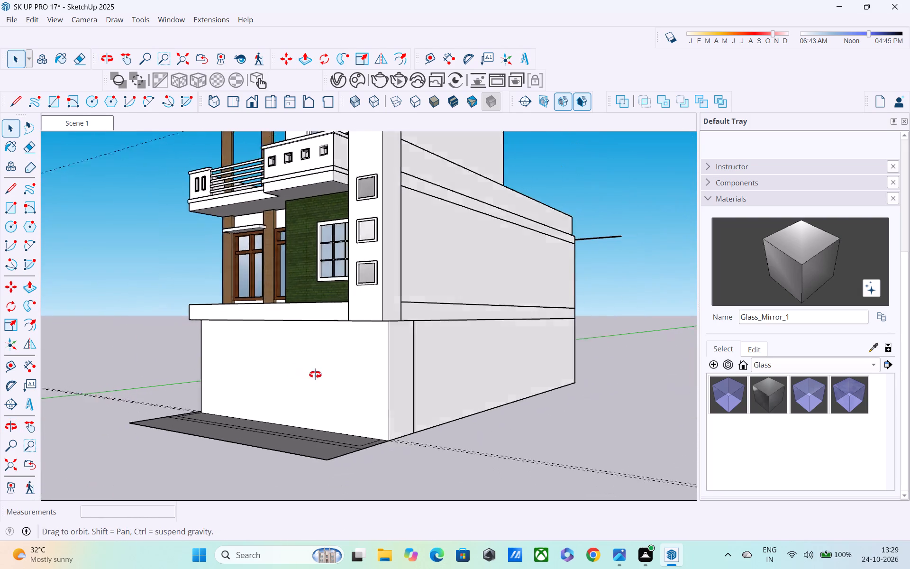
middle_click_drag(315, 375, 379, 365)
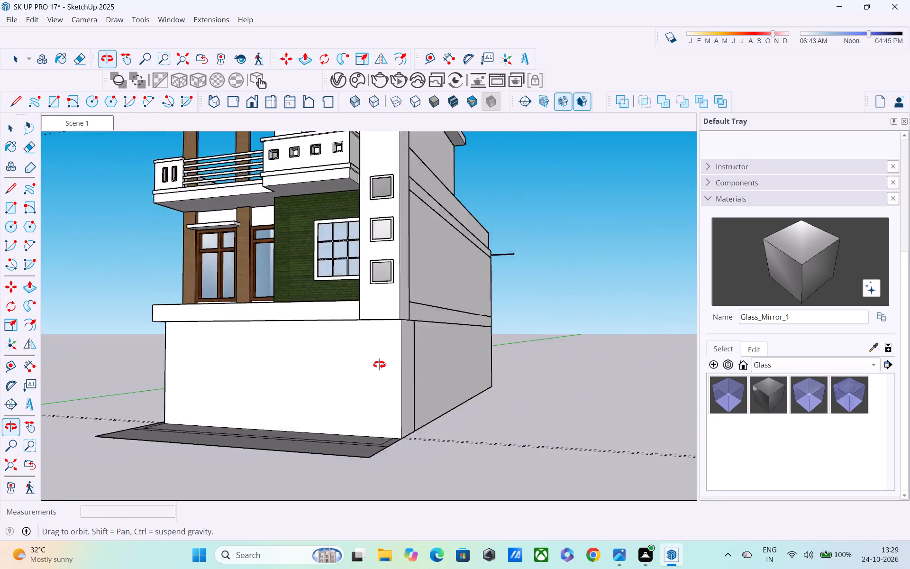
middle_click_drag(379, 365, 423, 366)
scroll(323, 362, "up", 3)
middle_click_drag(315, 367, 509, 375)
middle_click_drag(509, 375, 521, 313, "shift")
scroll(503, 326, "down", 3)
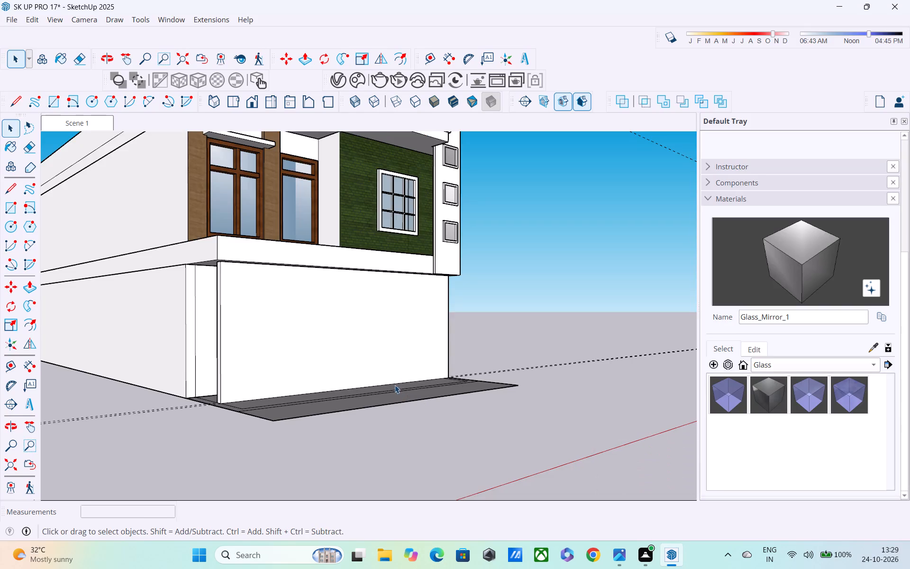
middle_click_drag(395, 377, 183, 375)
middle_click_drag(403, 349, 253, 337)
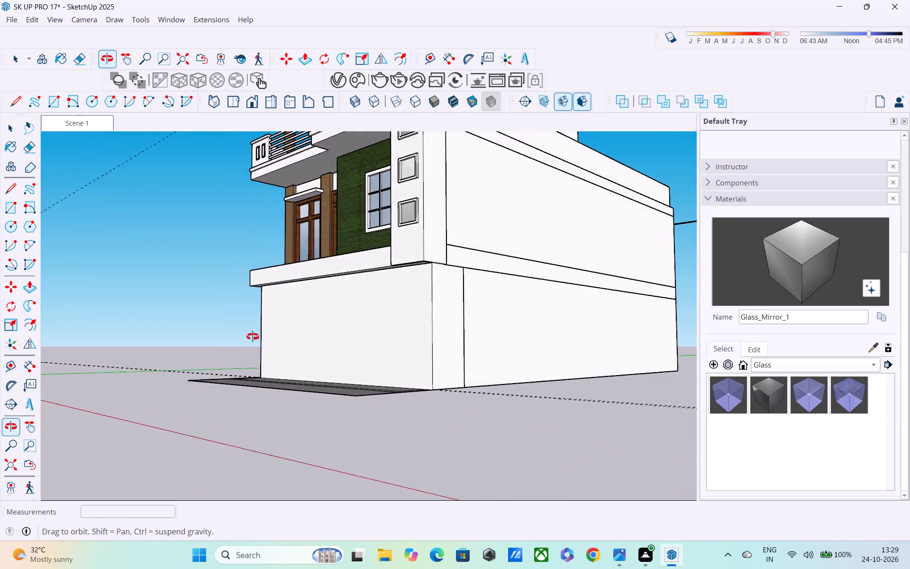
Examine the front wall's face, its base on the slab and the floor edge above it from low angles.
middle_click_drag(253, 337, 423, 266)
scroll(423, 267, "up", 6)
scroll(401, 313, "down", 1)
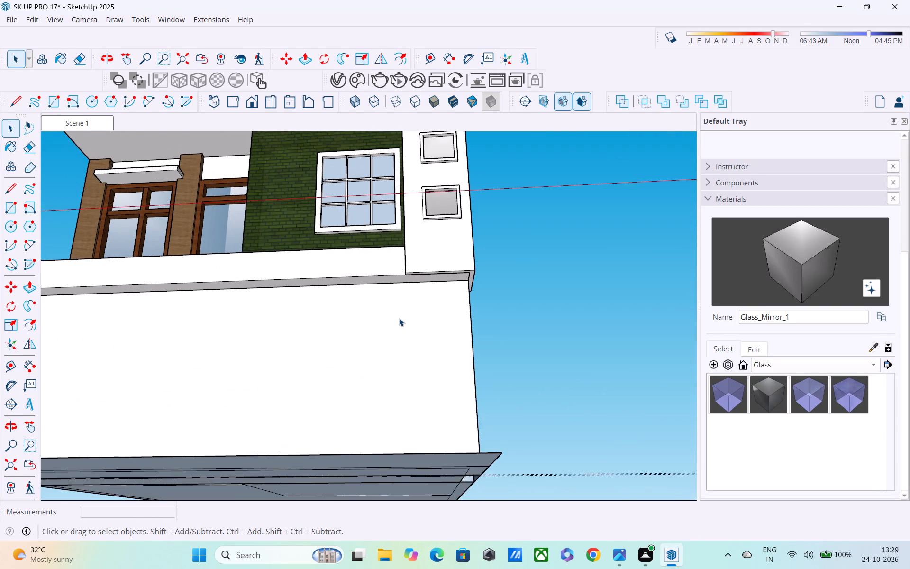
scroll(399, 318, "down", 1)
middle_click_drag(397, 327, 385, 305)
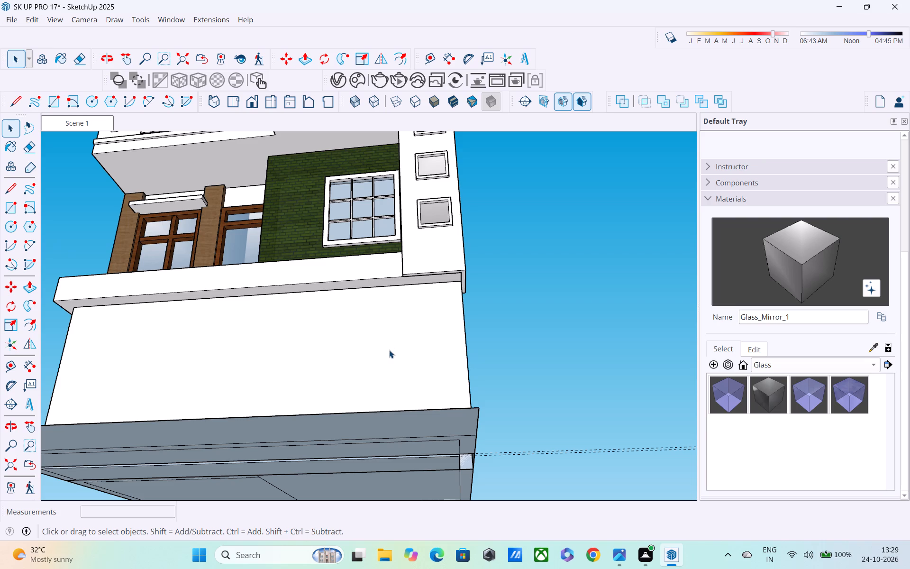
middle_click_drag(389, 350, 464, 352, "shift")
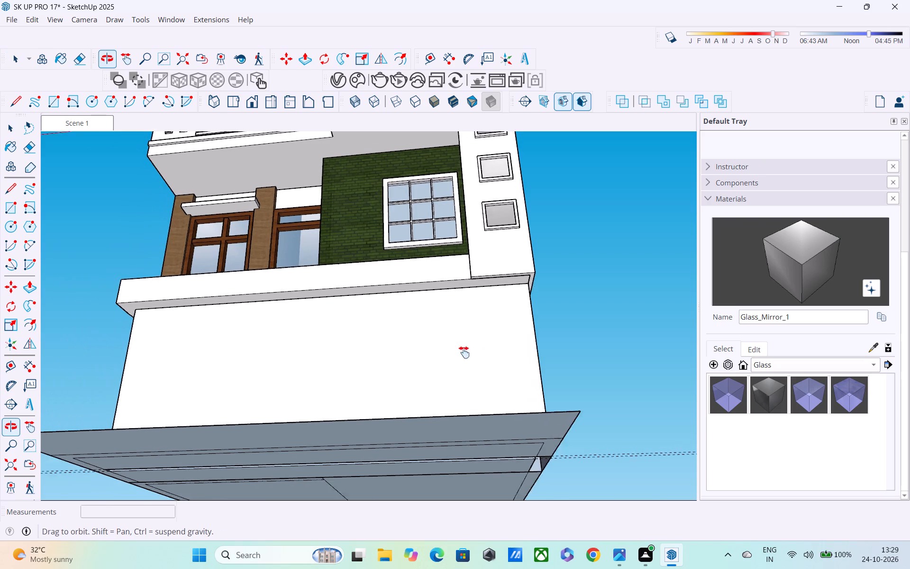
middle_click_drag(464, 352, 505, 355, "shift")
middle_click_drag(506, 358, 495, 410)
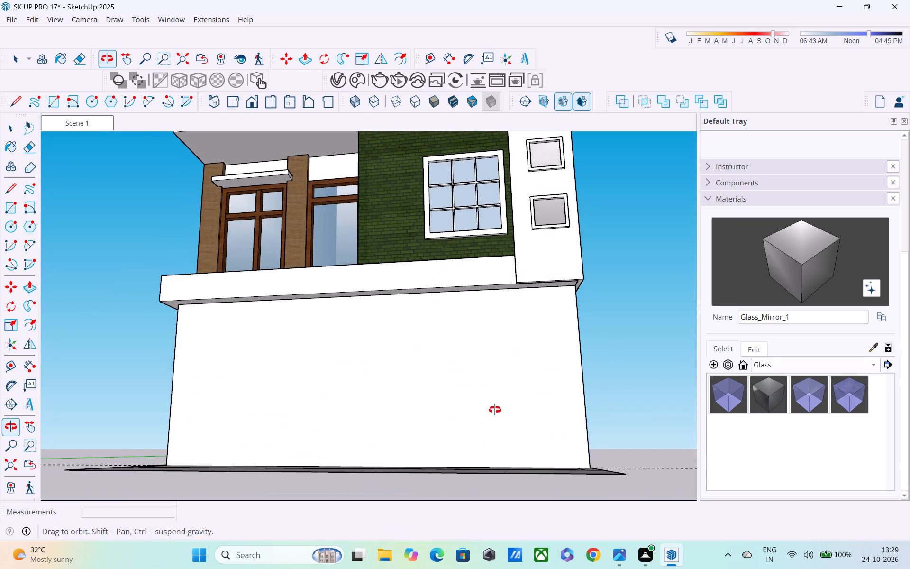
middle_click_drag(495, 410, 494, 413)
middle_click_drag(360, 253, 369, 272)
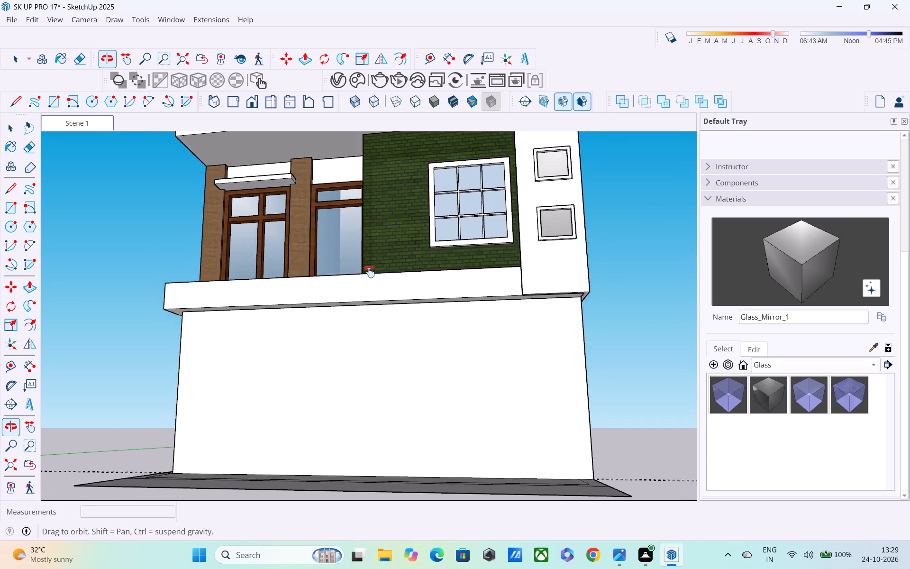
middle_click_drag(369, 272, 407, 322)
scroll(412, 321, "up", 2)
middle_click_drag(410, 318, 408, 255, "shift")
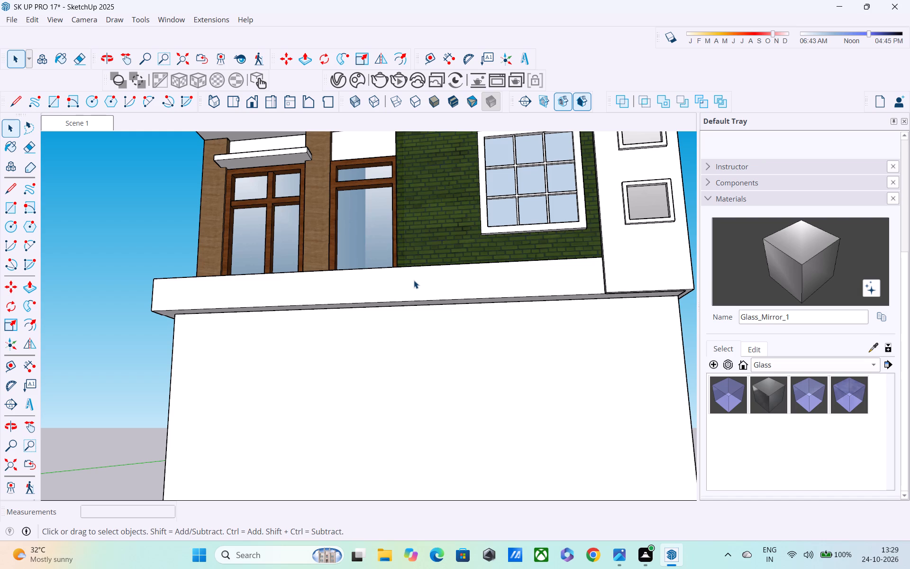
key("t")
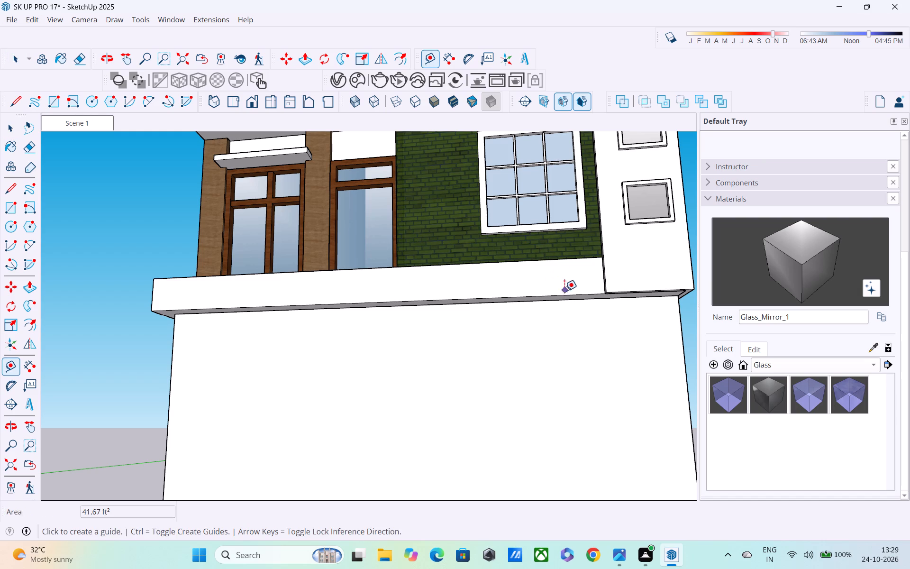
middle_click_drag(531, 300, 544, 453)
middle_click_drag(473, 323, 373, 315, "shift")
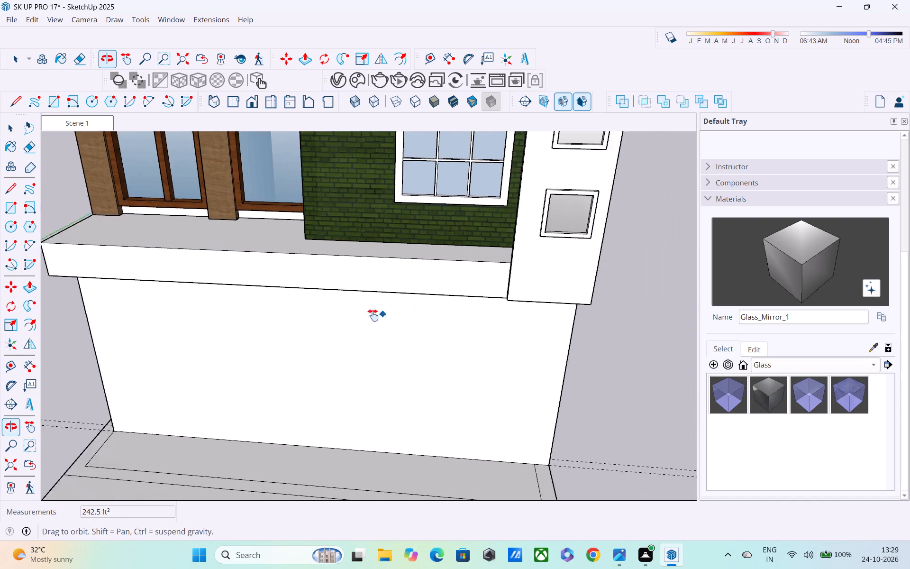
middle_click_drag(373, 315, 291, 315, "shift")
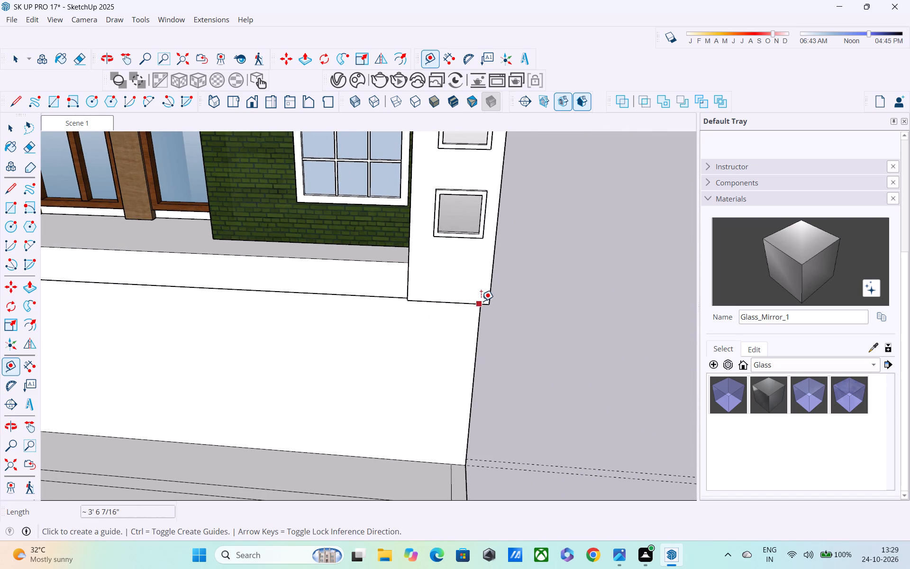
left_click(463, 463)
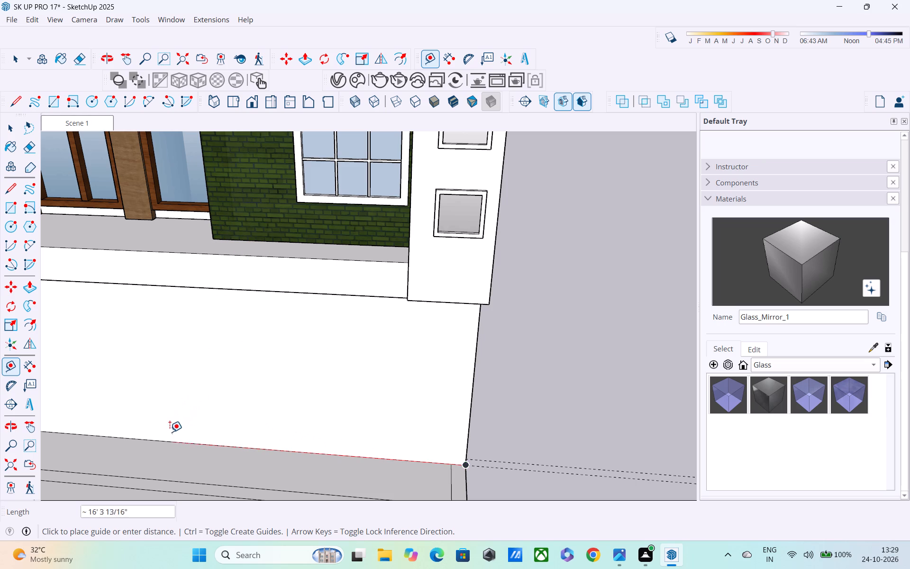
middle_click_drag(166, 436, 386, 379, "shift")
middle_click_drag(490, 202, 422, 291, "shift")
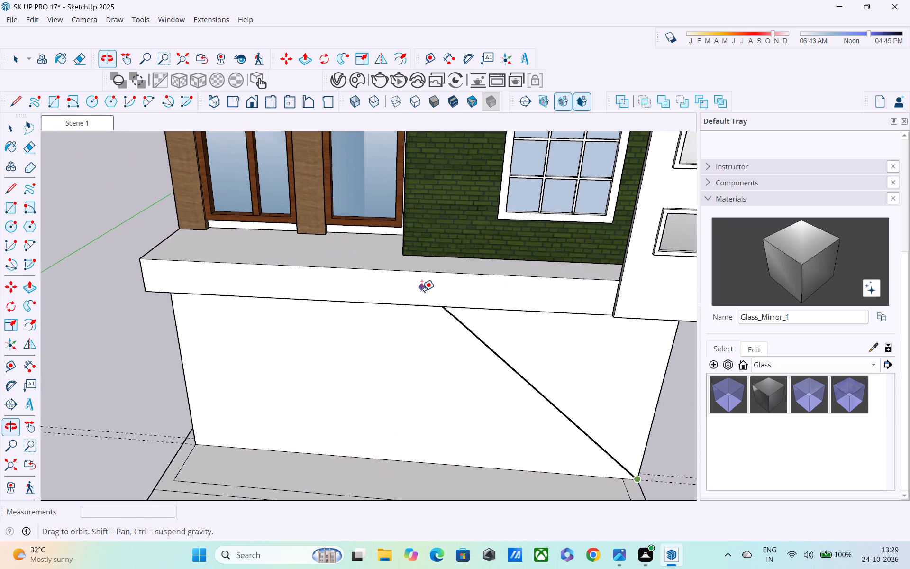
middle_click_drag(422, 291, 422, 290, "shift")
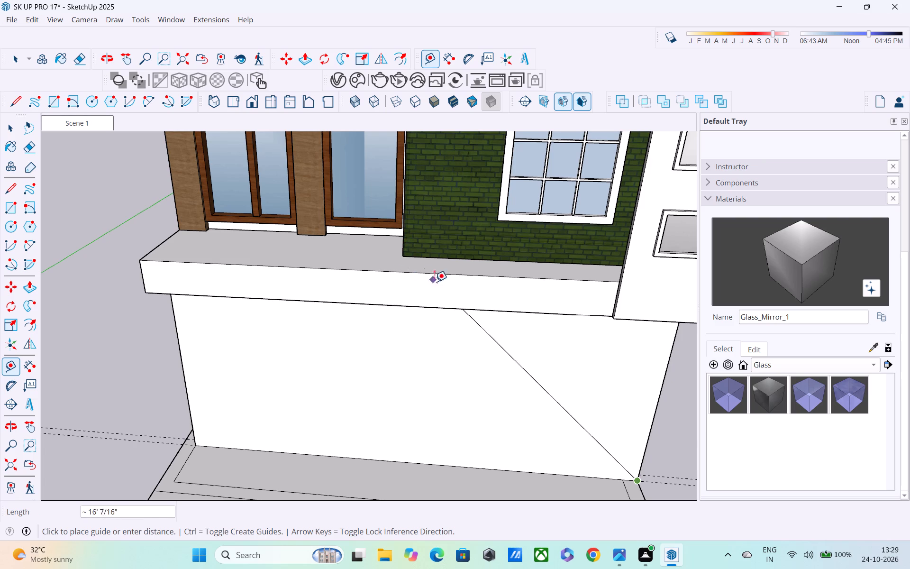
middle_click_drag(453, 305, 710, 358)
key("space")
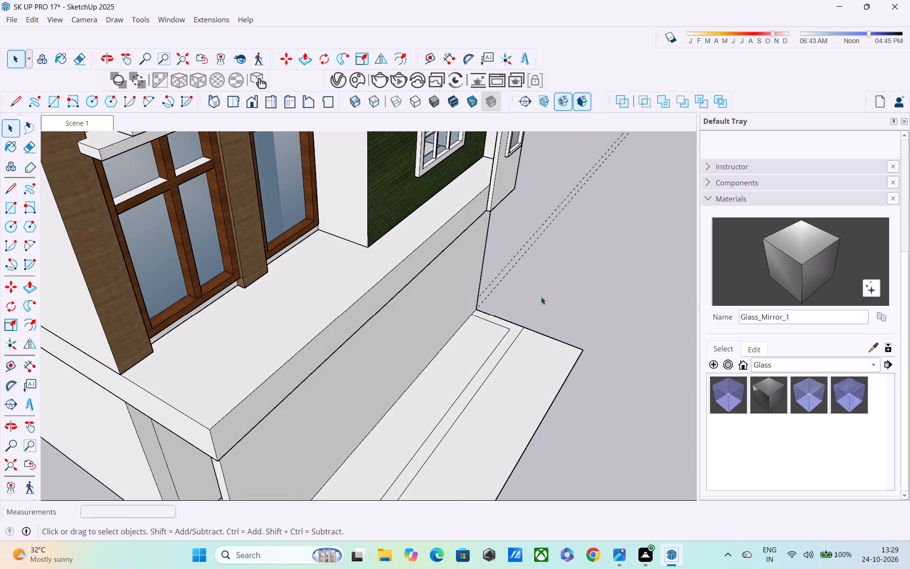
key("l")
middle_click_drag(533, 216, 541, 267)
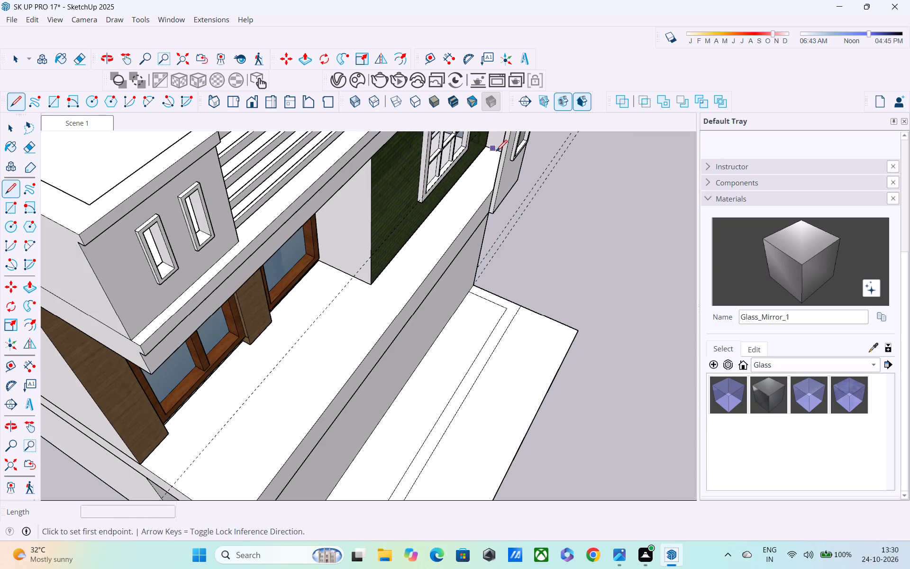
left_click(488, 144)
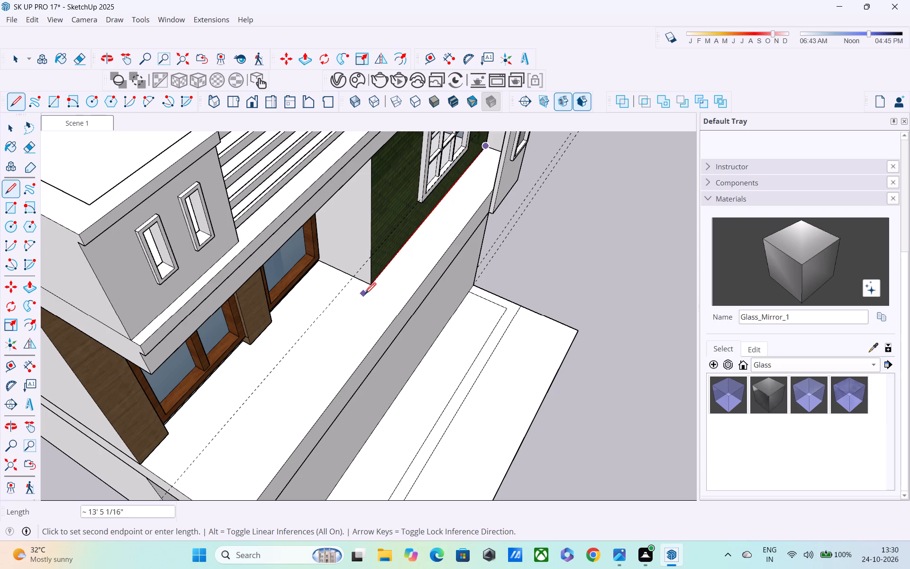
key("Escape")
Draw an 11'9" line along the narrow slab strip's inner edge from its corner, and a 9" line across the strip at that distance.
middle_click_drag(432, 312, 356, 239)
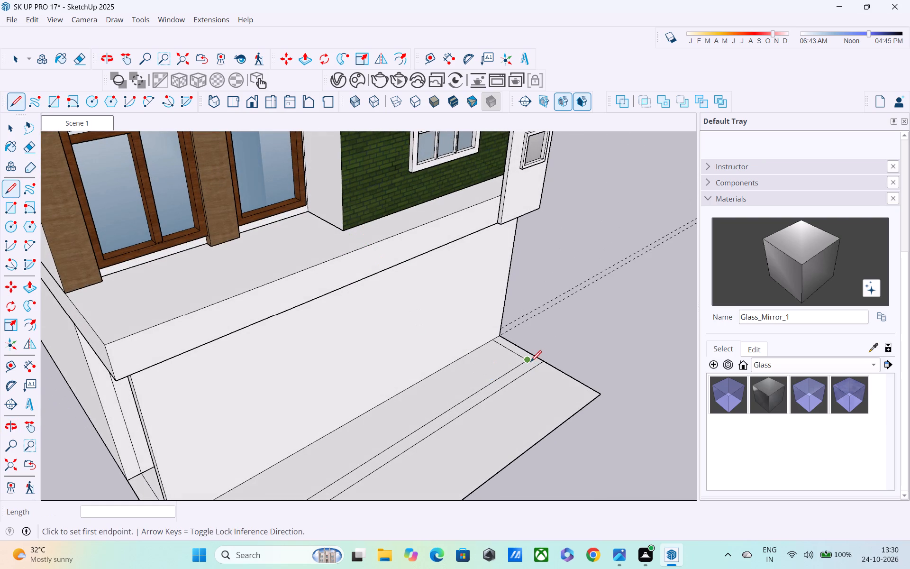
left_click(530, 363)
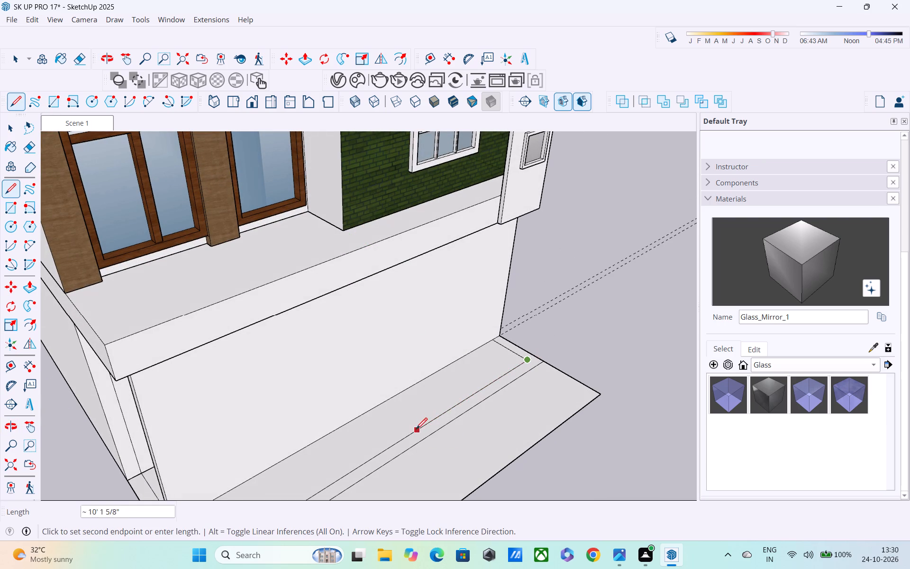
left_click(393, 448)
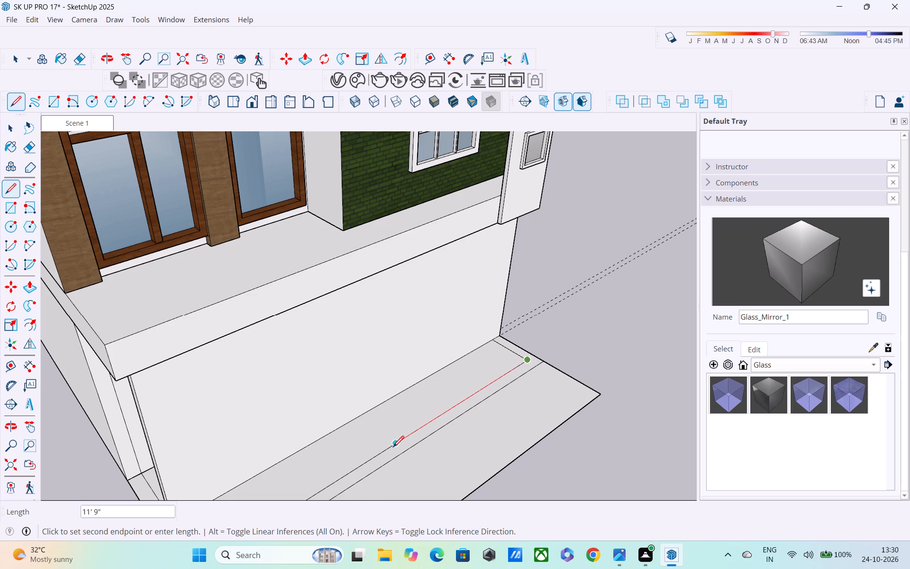
left_click(405, 455)
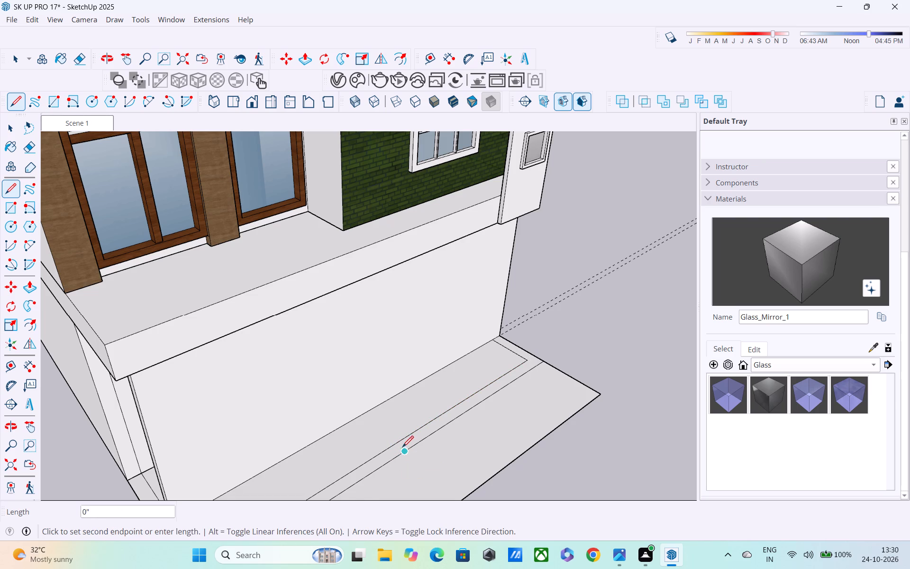
left_click(397, 443)
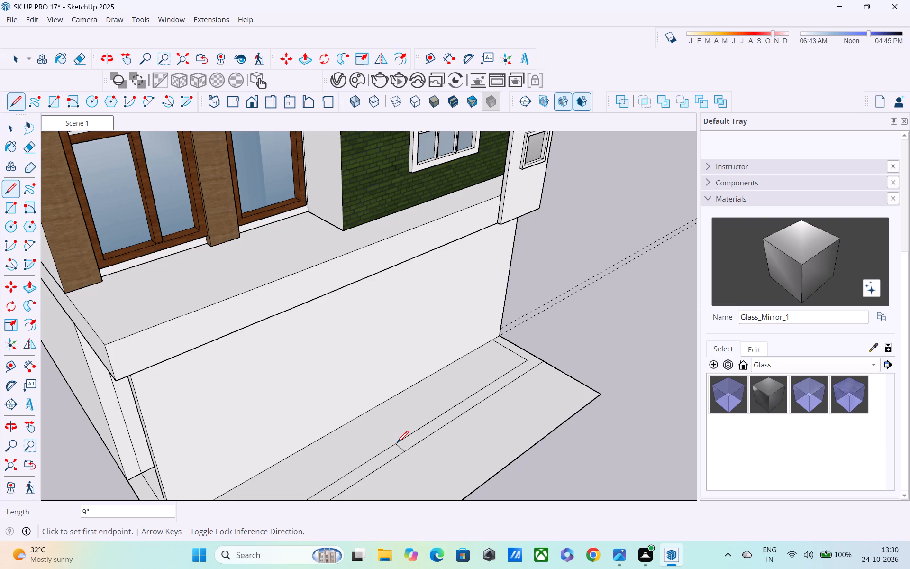
Draw a 9" line across the slab strip at its corner, extending the inner side line to the strip's outer edge.
middle_click_drag(405, 456, 301, 458)
scroll(443, 458, "up", 2)
middle_click_drag(428, 441, 420, 434)
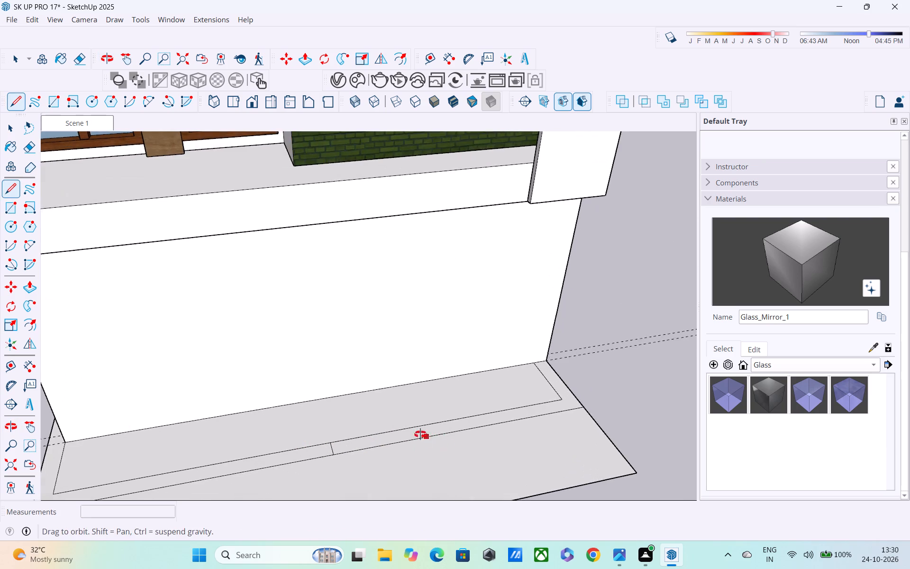
middle_click_drag(420, 434, 394, 375)
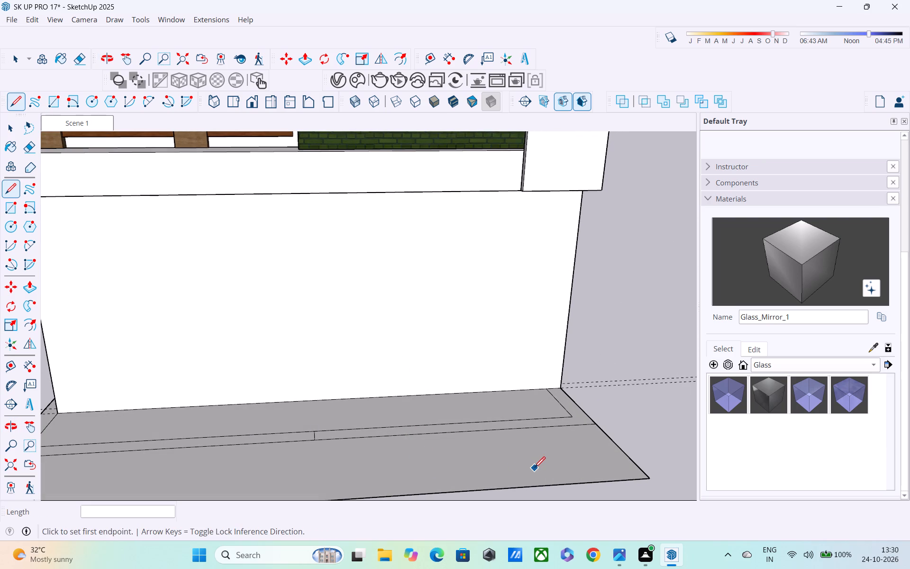
middle_click_drag(535, 471, 467, 467, "shift")
scroll(519, 412, "up", 2)
left_click(513, 412)
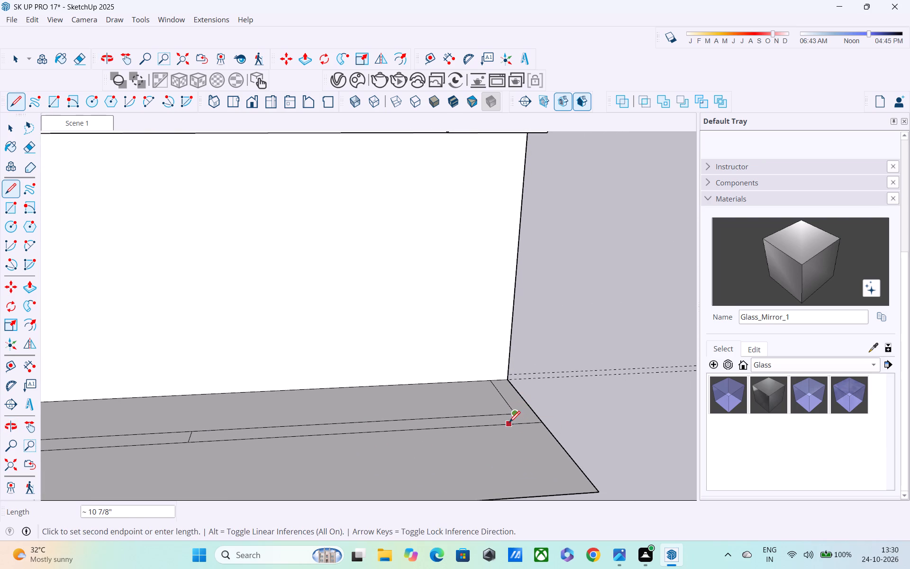
left_click(516, 428)
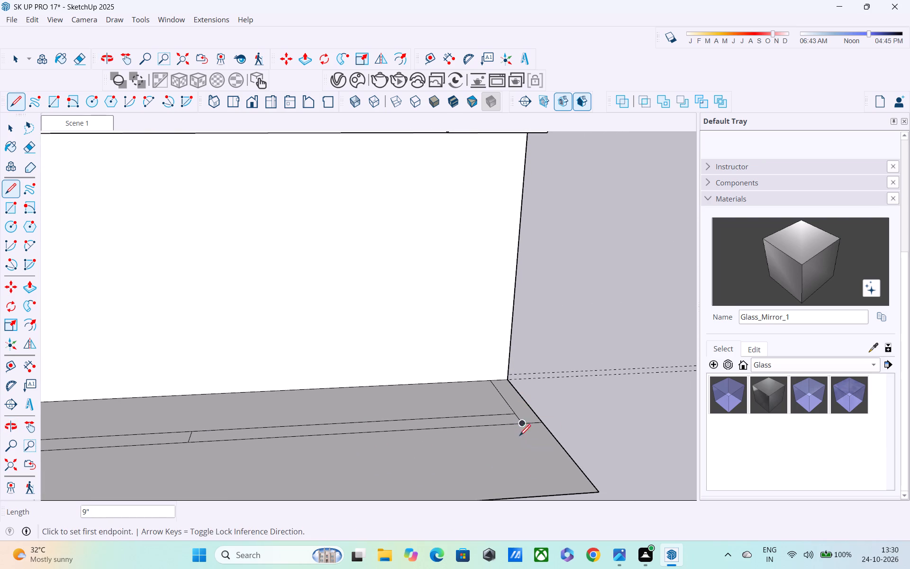
left_click(524, 424)
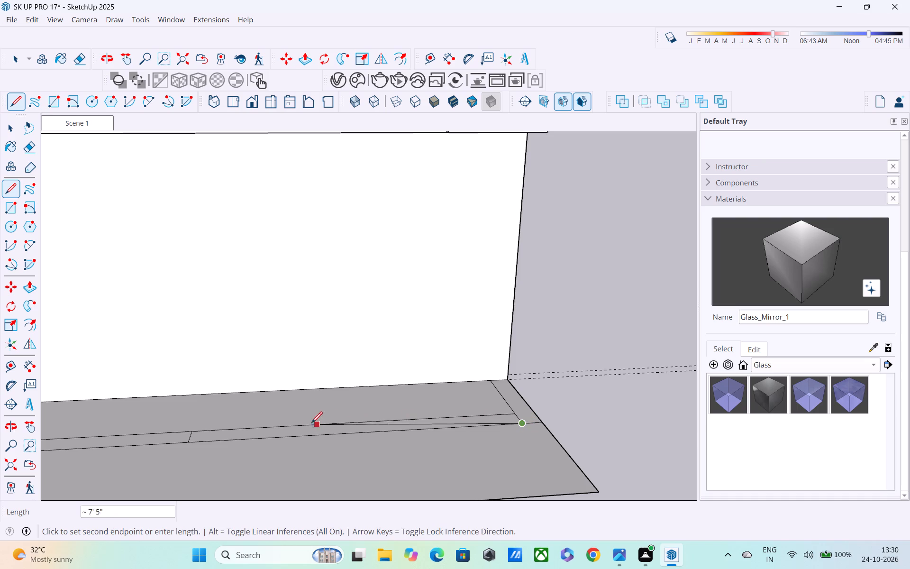
key("space")
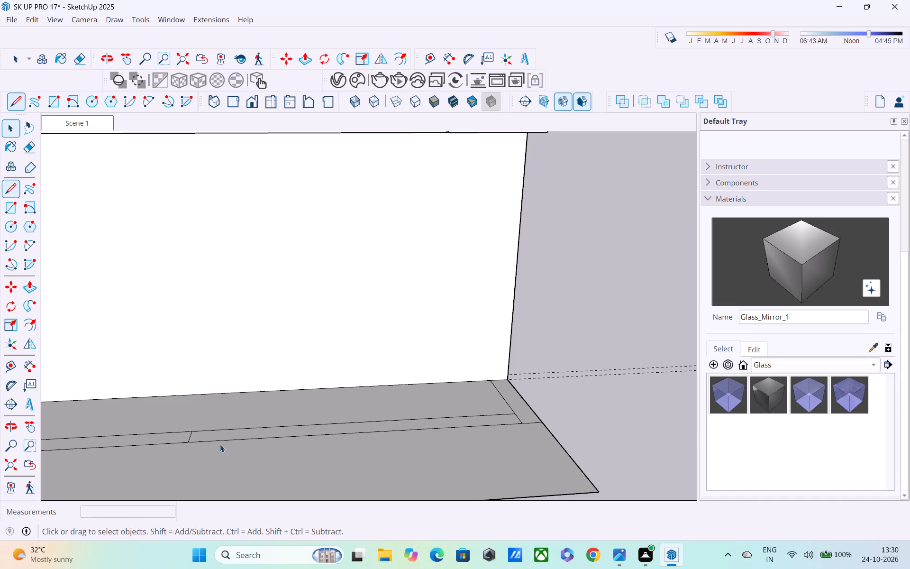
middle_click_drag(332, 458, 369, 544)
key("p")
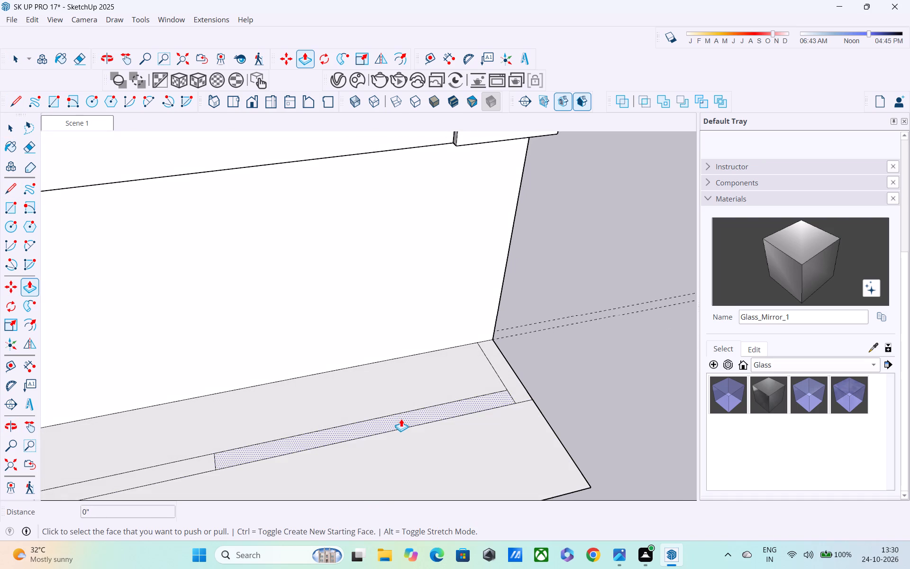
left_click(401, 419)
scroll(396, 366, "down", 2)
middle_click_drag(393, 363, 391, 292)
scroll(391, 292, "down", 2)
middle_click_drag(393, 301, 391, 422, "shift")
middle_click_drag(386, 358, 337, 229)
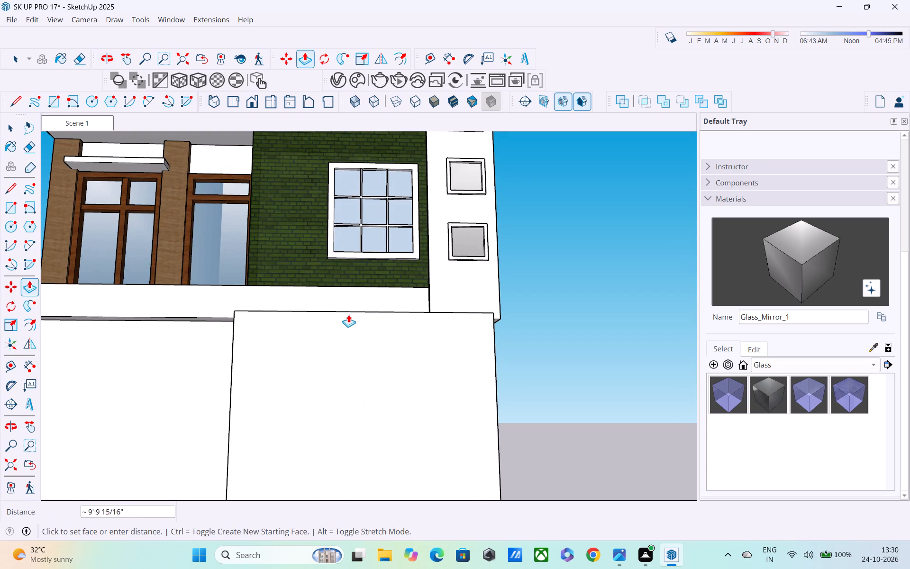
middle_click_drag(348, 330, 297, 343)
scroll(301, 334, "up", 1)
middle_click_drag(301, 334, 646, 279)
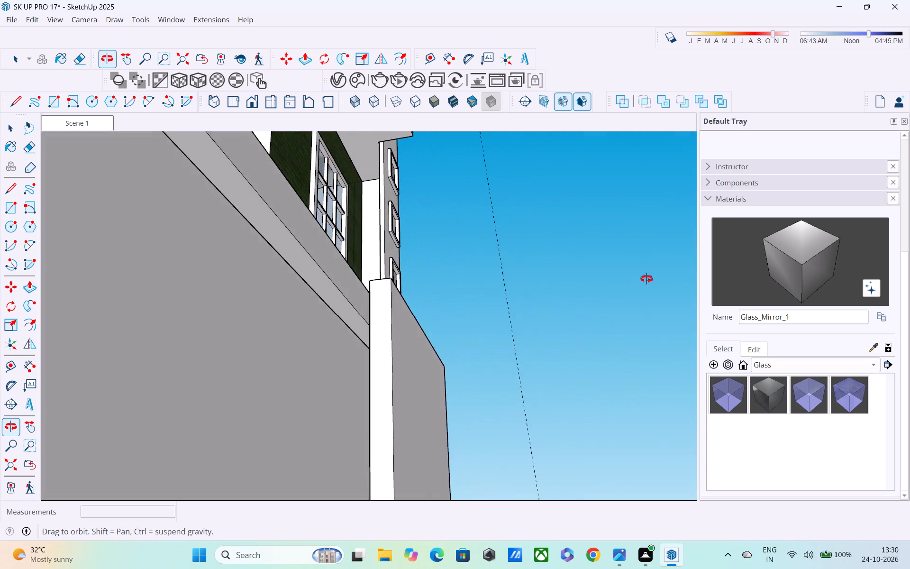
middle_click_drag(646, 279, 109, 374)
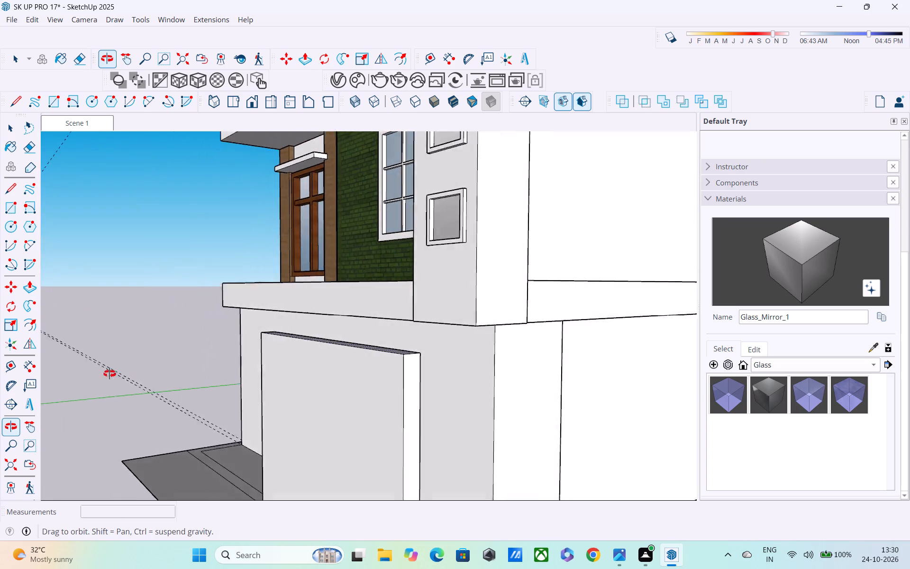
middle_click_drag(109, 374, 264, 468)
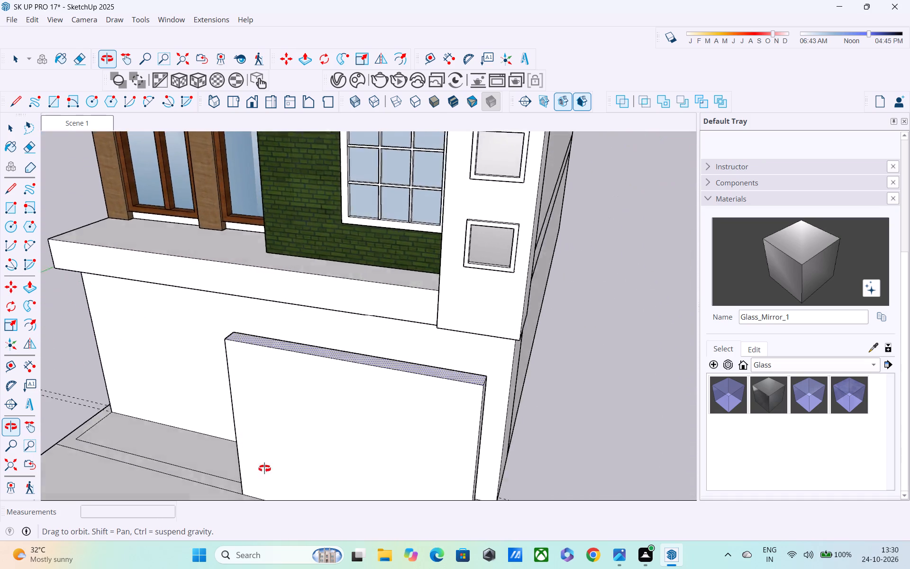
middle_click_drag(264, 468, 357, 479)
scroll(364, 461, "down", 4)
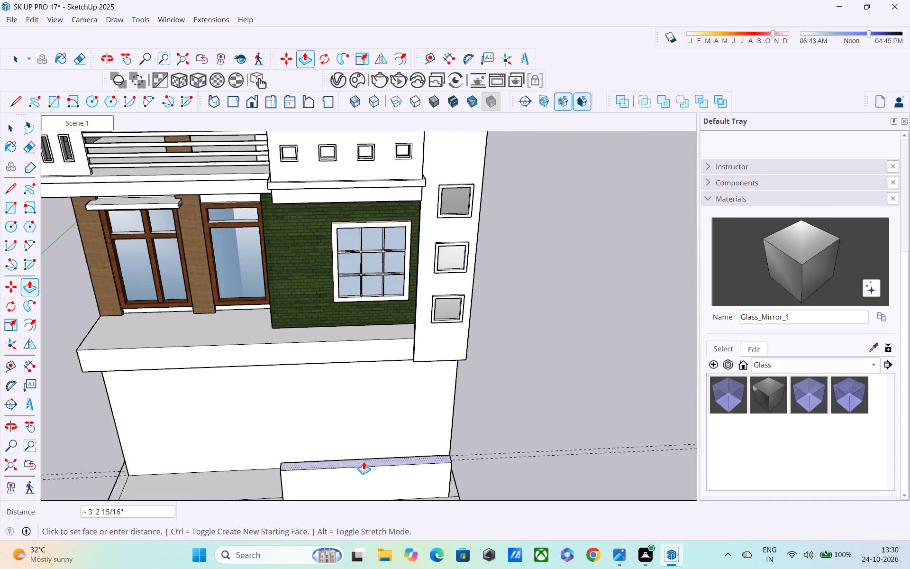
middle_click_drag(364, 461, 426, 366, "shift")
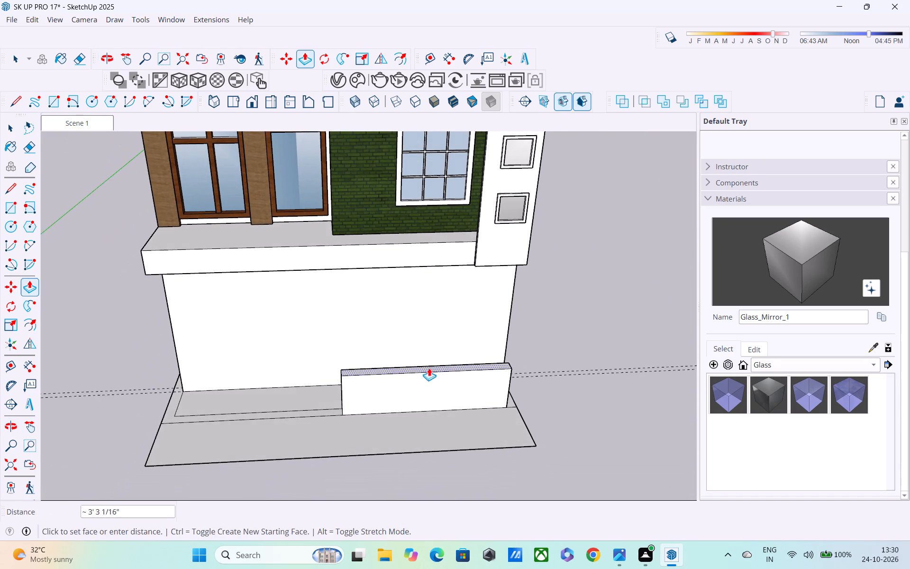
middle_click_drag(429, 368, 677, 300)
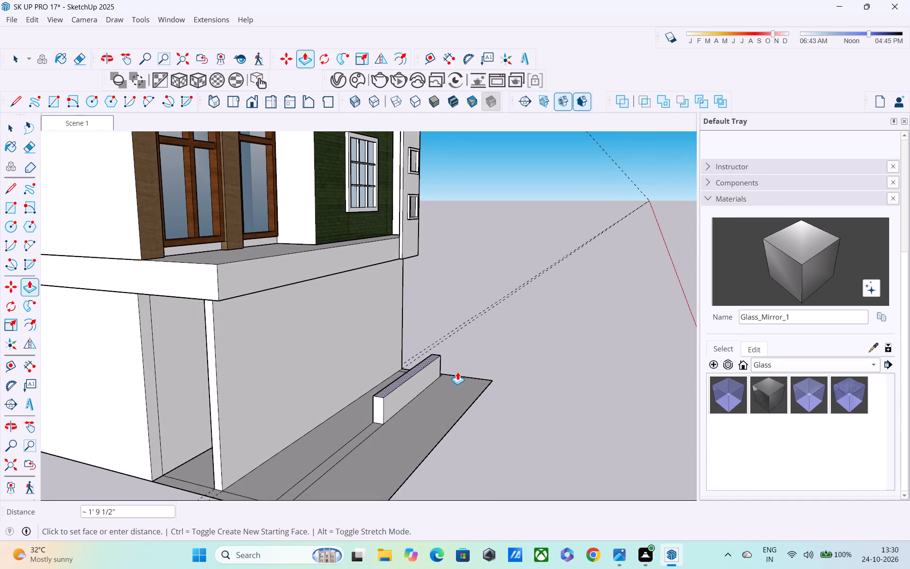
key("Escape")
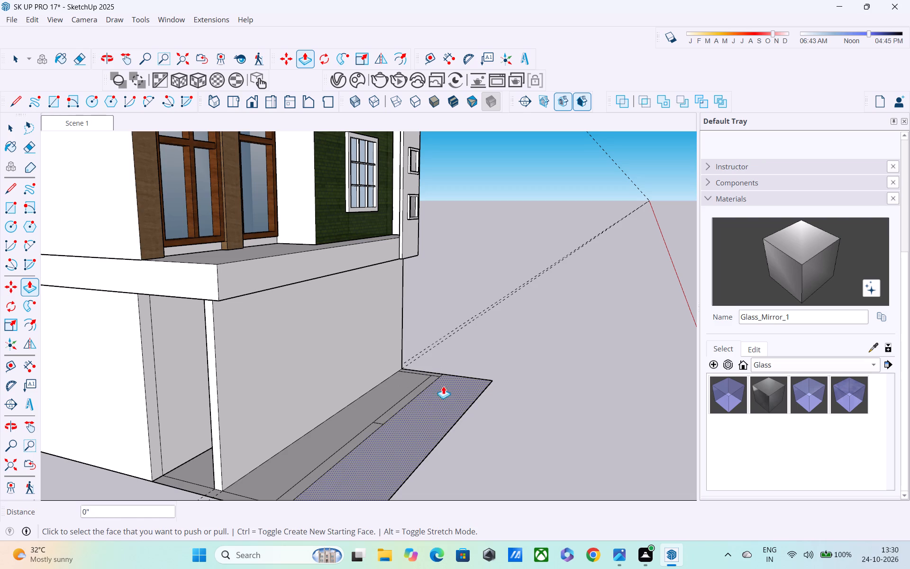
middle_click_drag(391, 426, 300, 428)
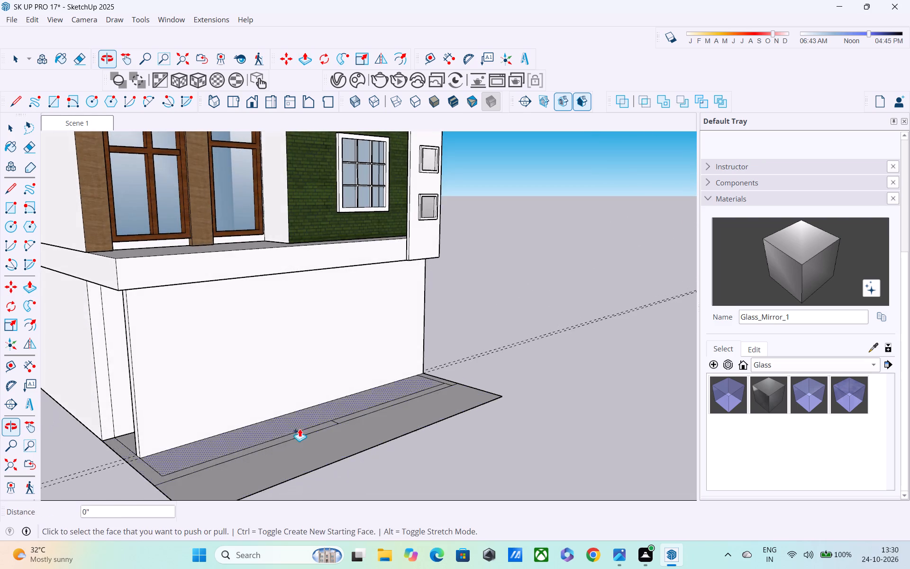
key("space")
Draw an 11'9" line along the front wall's base from the inner side line toward the wall's middle.
middle_click_drag(629, 422, 436, 478)
key("l")
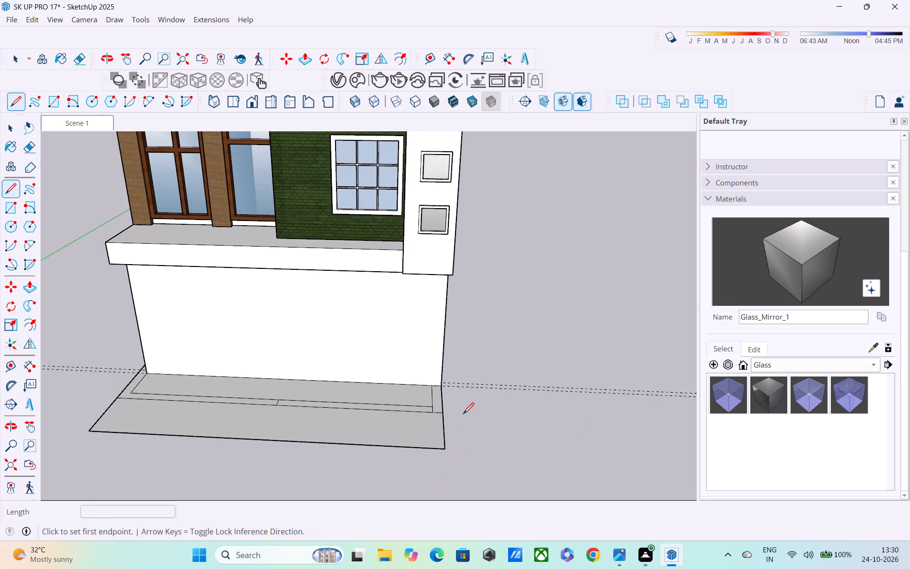
left_click(430, 386)
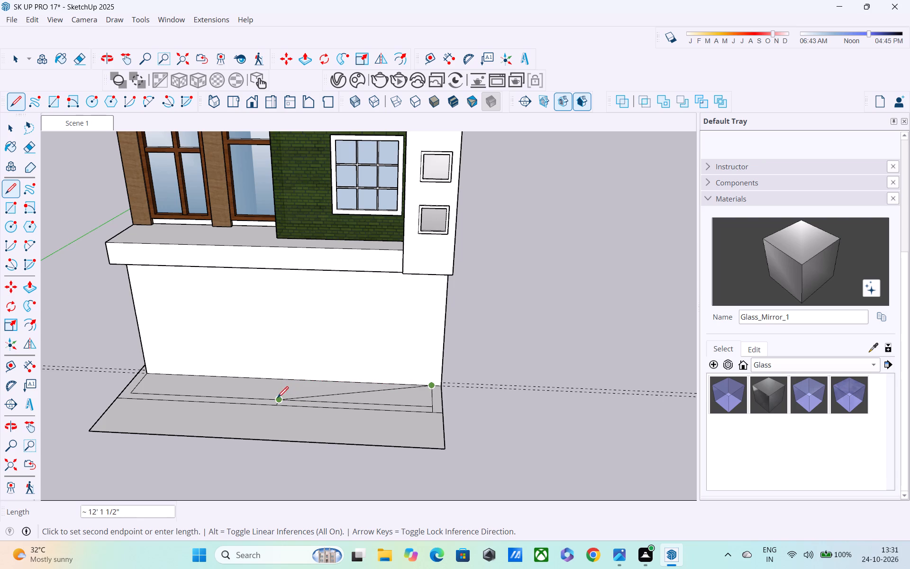
left_click(284, 382)
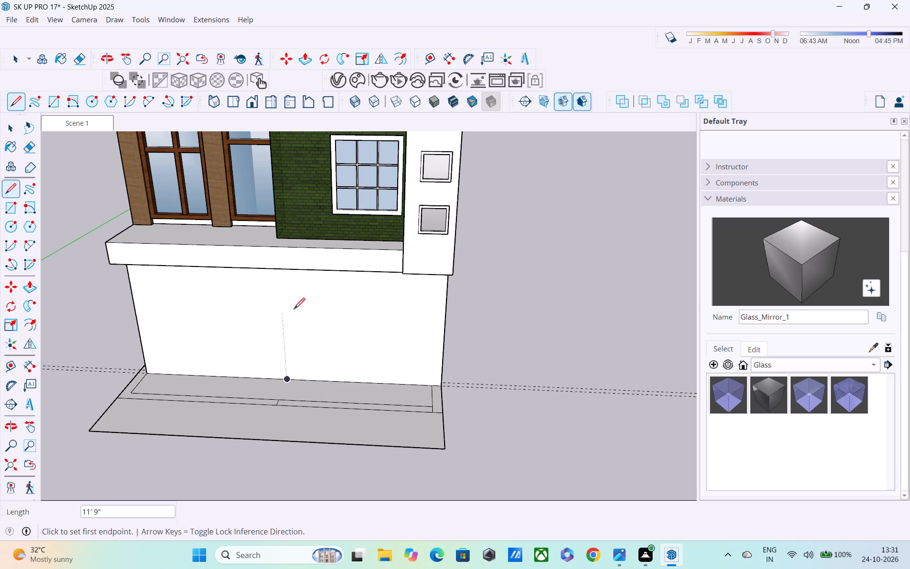
Draw a vertical 10' line dividing the ground-floor front wall, from its top edge down to the 11'9" point on its base.
middle_click_drag(296, 300, 317, 215)
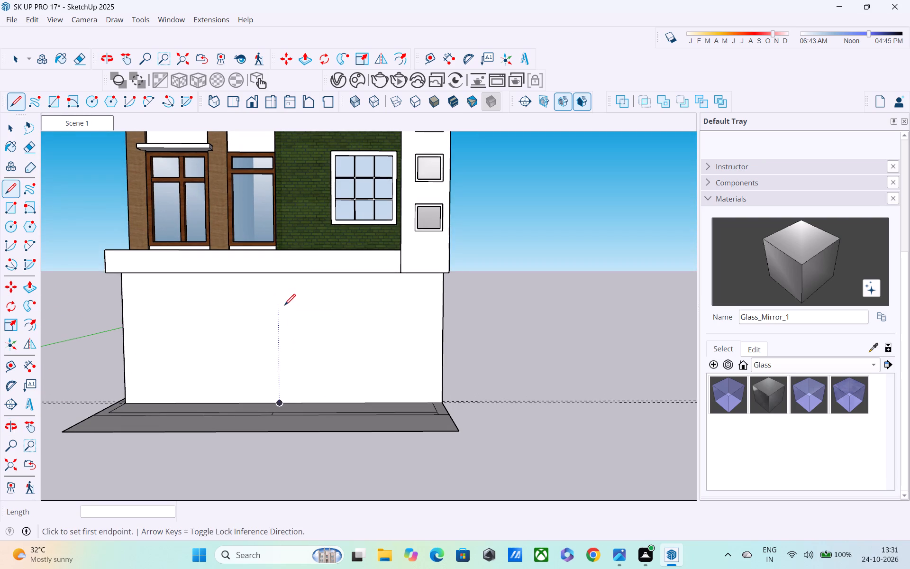
middle_click_drag(273, 282, 301, 230)
scroll(287, 281, "up", 2)
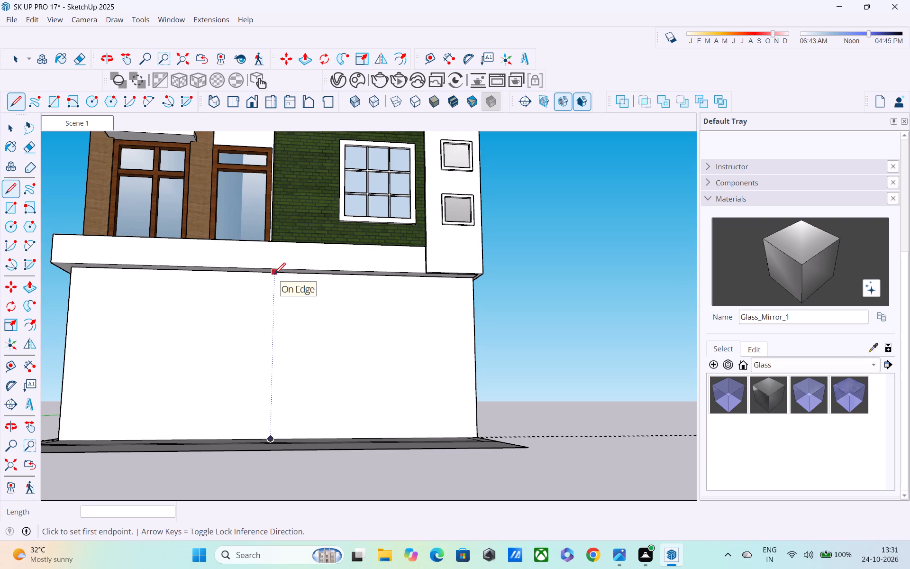
left_click(274, 275)
left_click(271, 438)
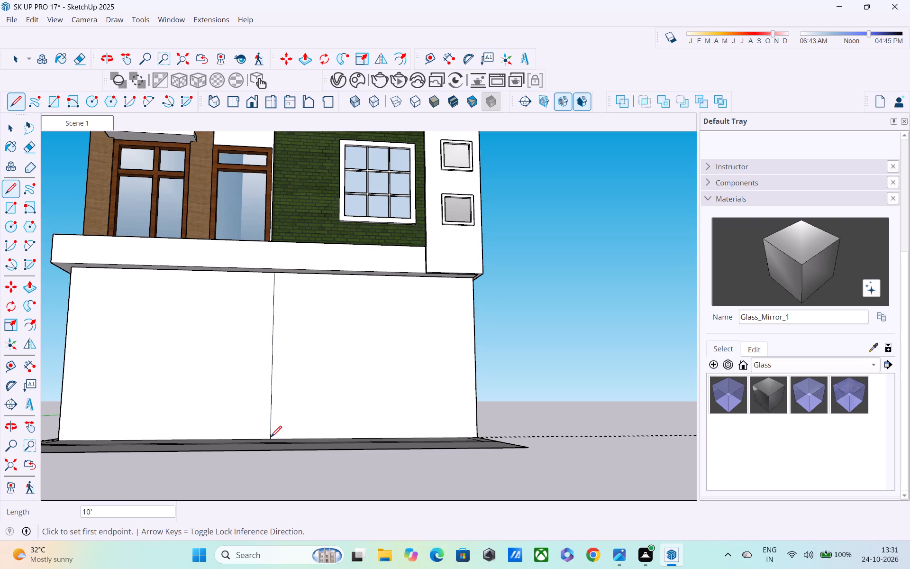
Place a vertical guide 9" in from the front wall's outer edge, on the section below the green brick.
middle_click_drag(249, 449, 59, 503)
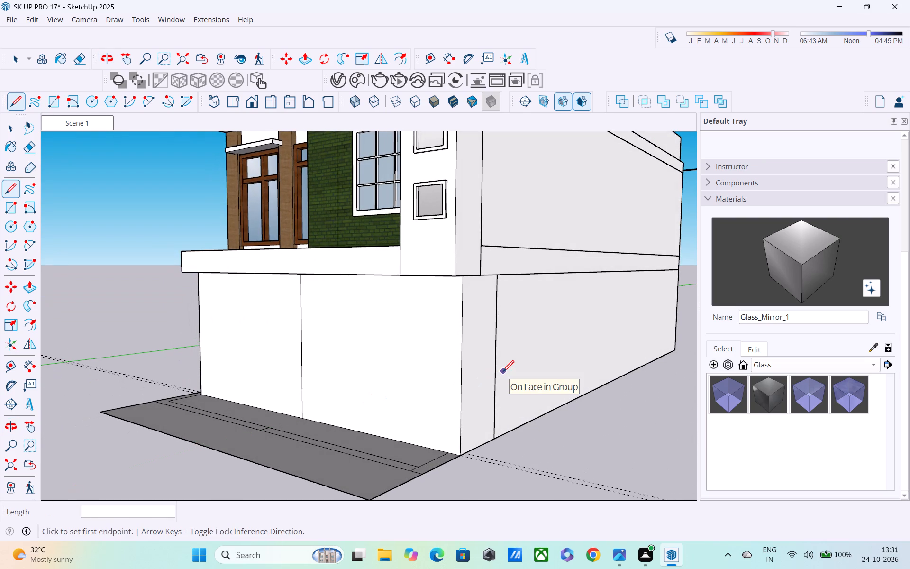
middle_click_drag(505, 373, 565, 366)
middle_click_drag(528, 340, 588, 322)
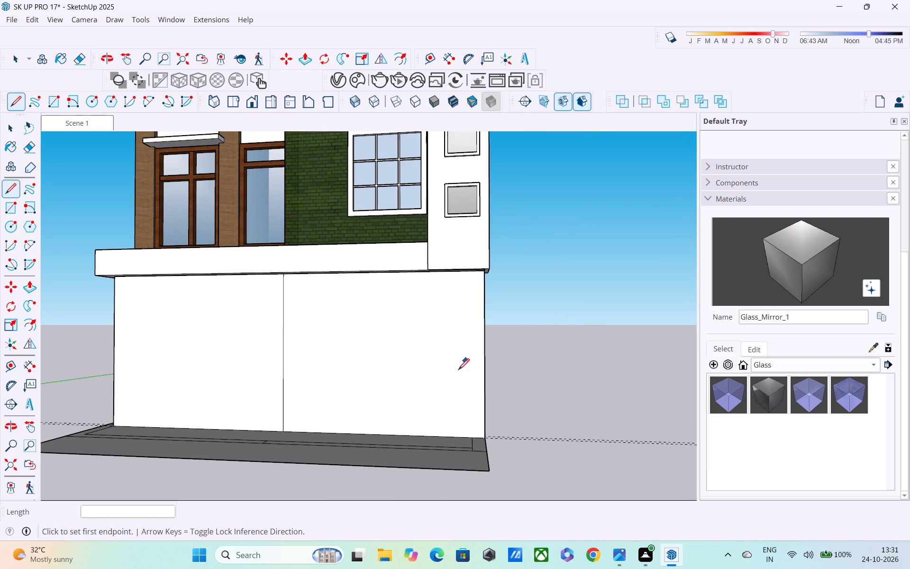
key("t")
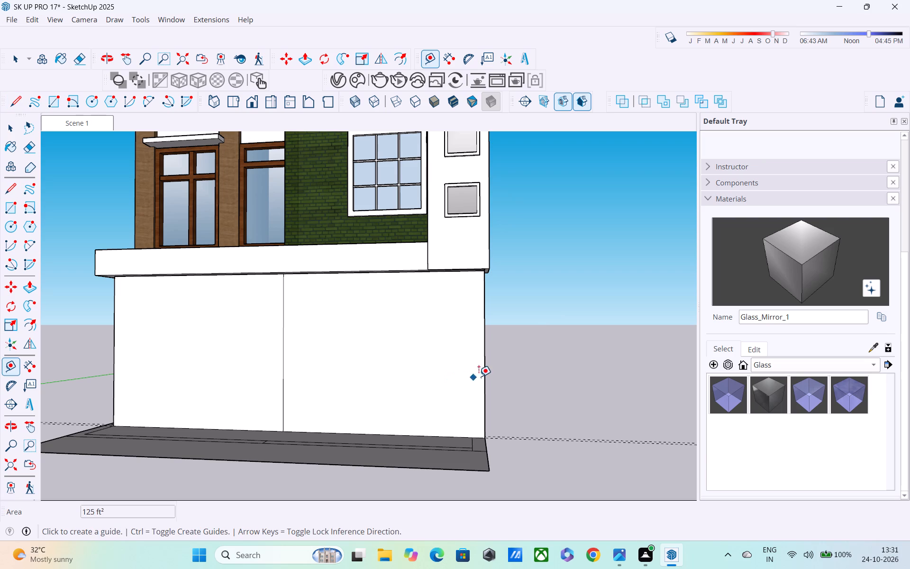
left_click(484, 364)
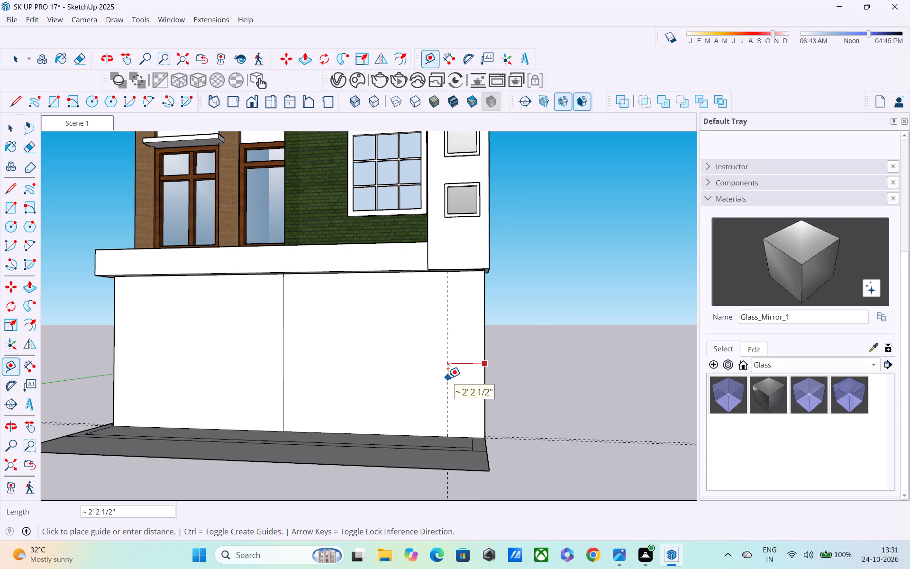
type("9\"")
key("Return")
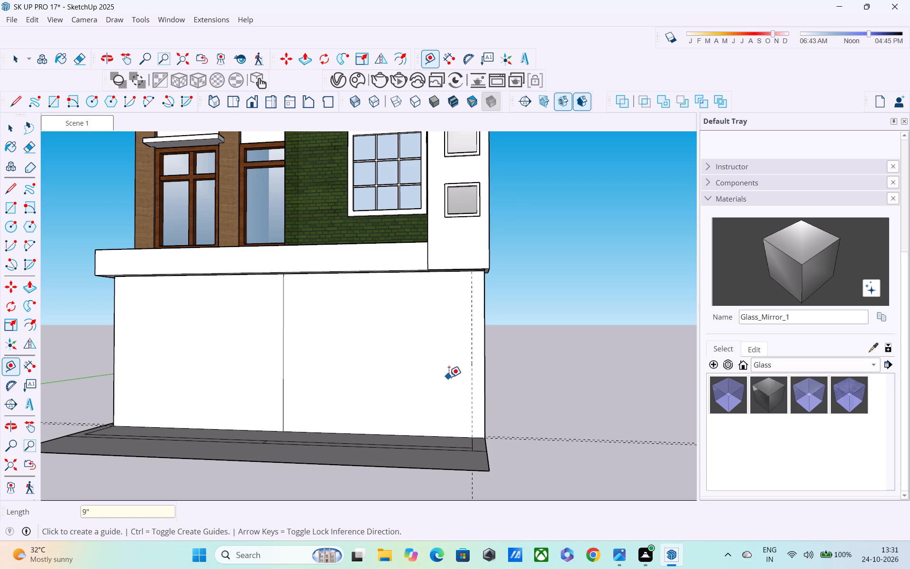
Place a horizontal guide on the front wall 1.5' below its top edge.
middle_click_drag(456, 381, 413, 364)
scroll(412, 365, "up", 1)
middle_click_drag(412, 365, 436, 344)
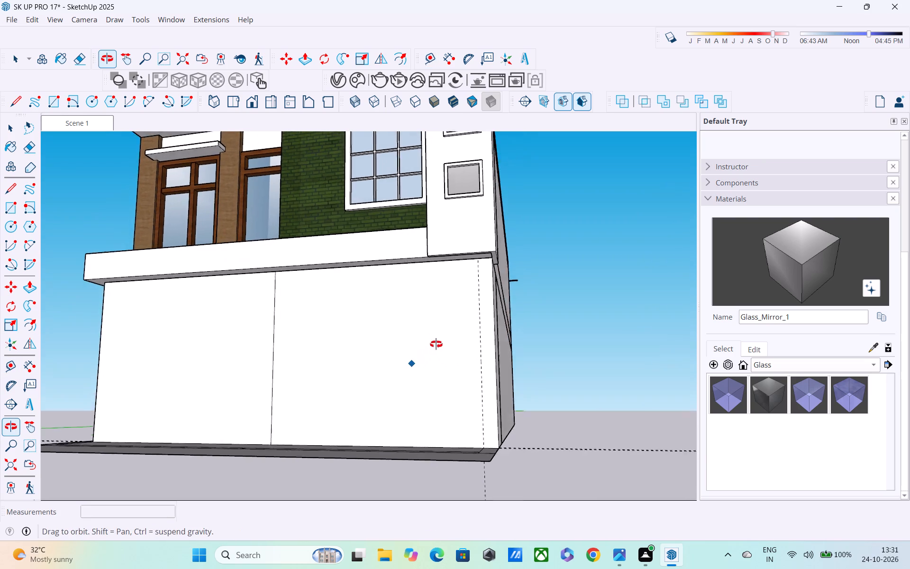
middle_click_drag(436, 344, 439, 336)
middle_click_drag(426, 280, 426, 261)
scroll(425, 265, "up", 4)
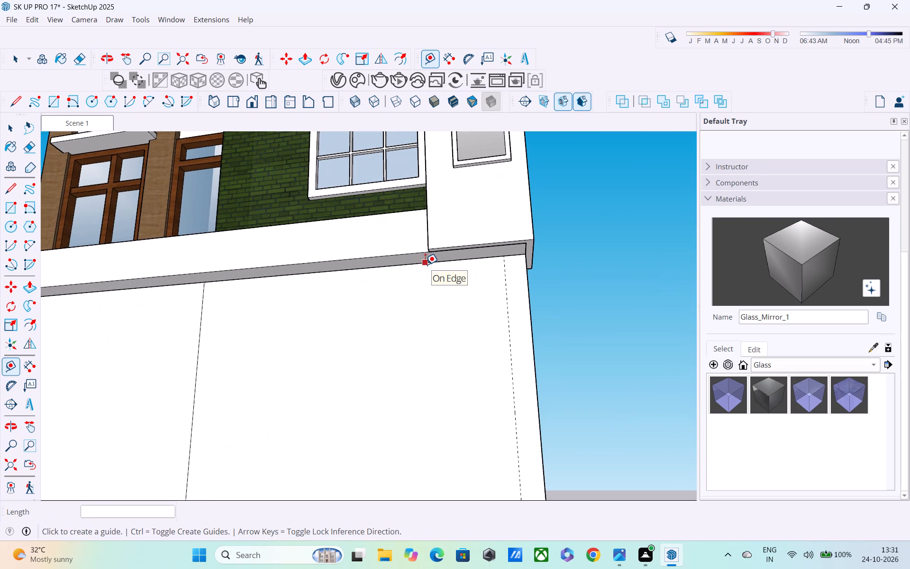
left_click(427, 263)
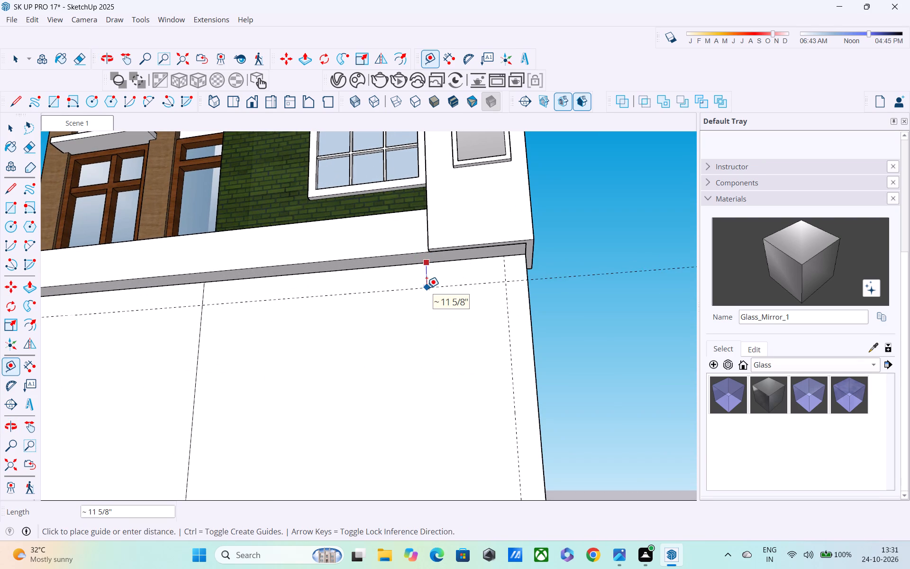
type("1'")
key("Return")
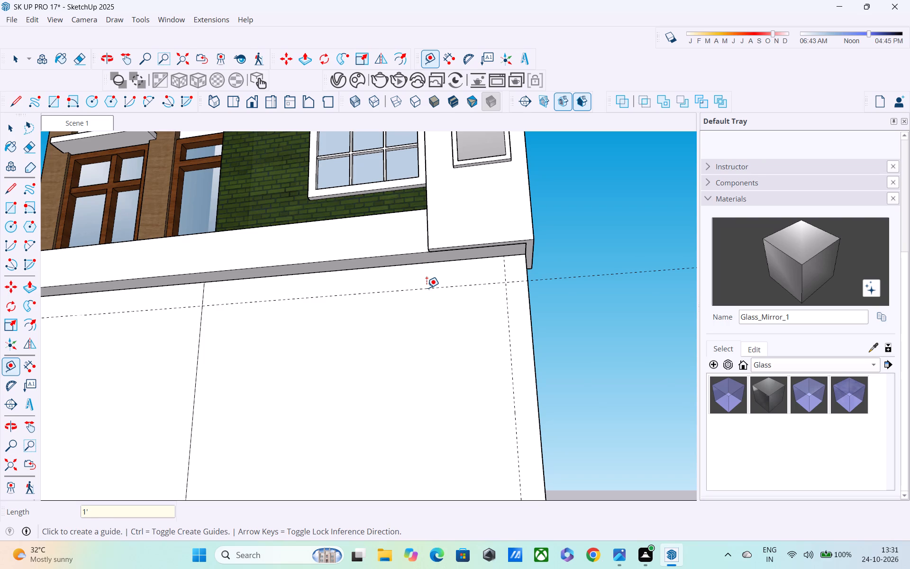
type("1.5'")
key("Return")
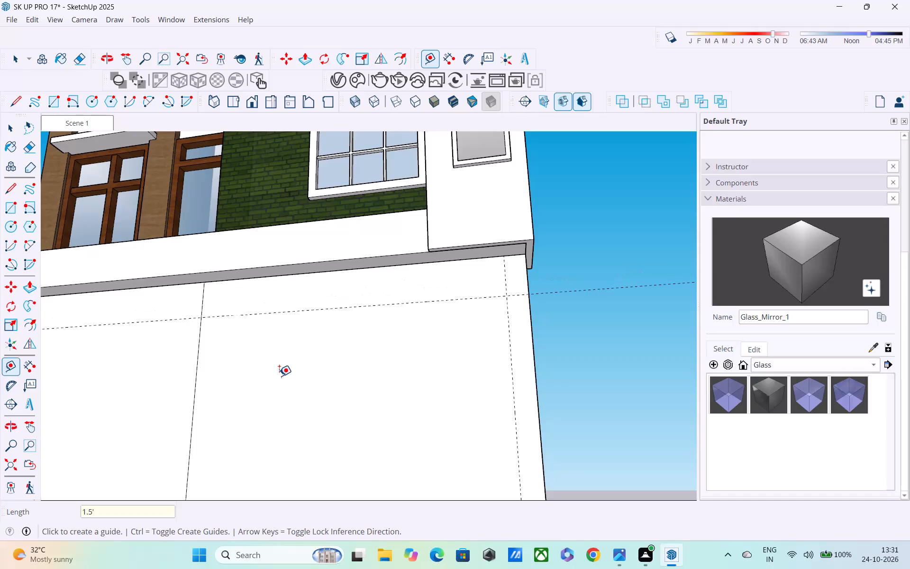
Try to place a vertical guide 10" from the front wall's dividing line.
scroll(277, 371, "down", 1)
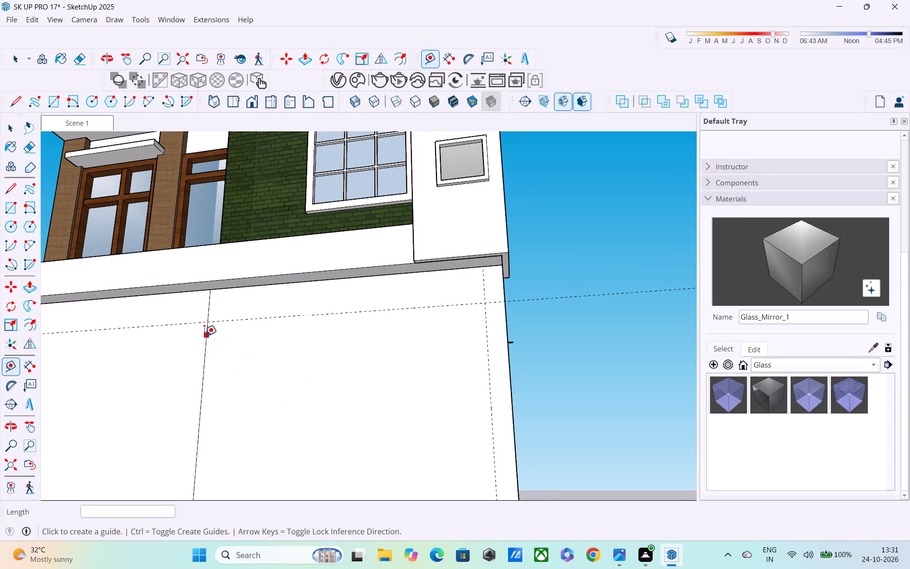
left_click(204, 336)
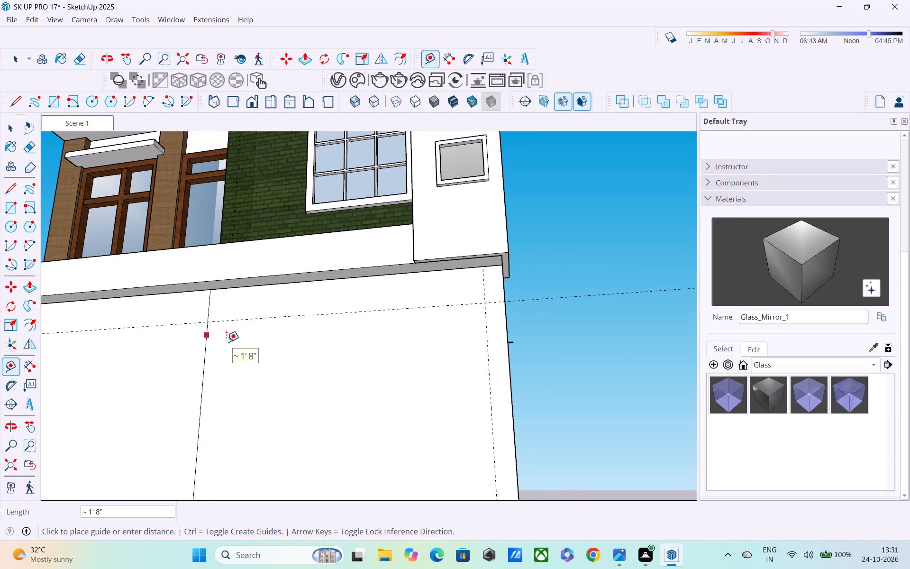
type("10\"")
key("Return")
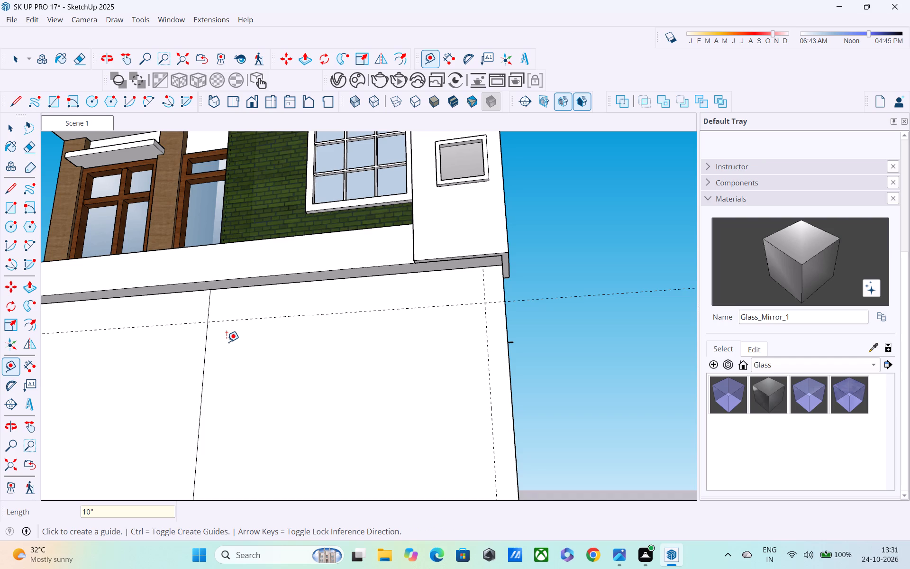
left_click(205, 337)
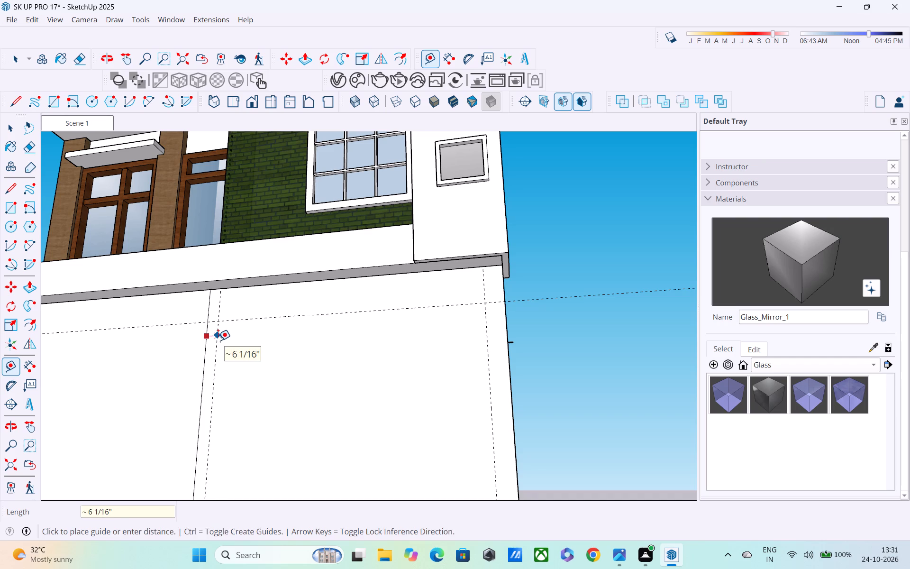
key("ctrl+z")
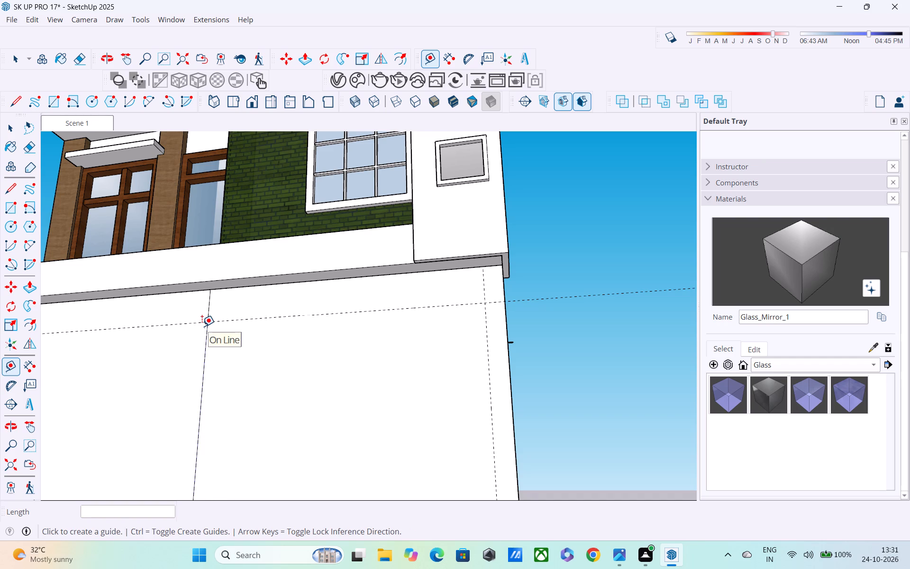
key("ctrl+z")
Place a vertical guide 10" from the wall's dividing line, toward the outer edge below the small square windows.
middle_click_drag(236, 353, 350, 403)
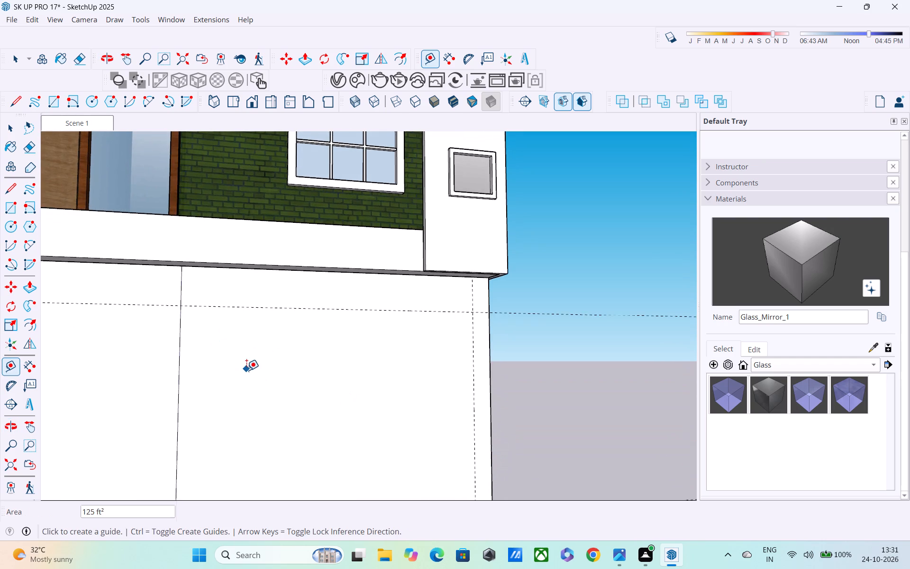
scroll(246, 370, "down", 1)
middle_click_drag(246, 370, 285, 296, "shift")
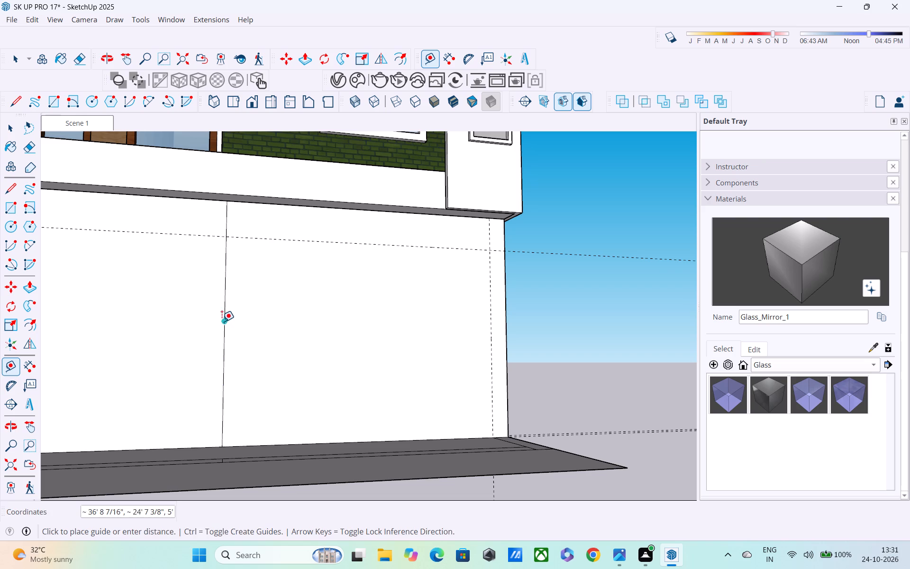
left_click(222, 321)
type("10\"")
key("Return")
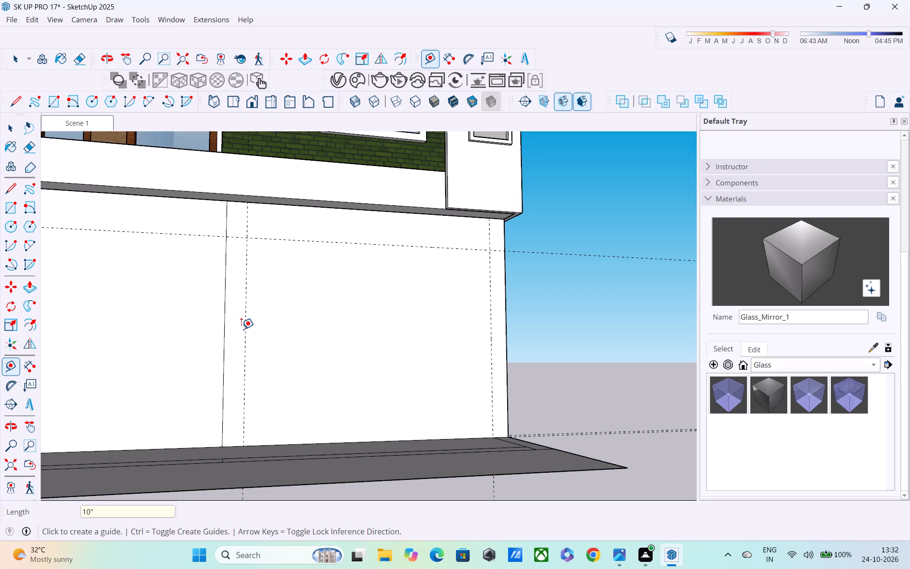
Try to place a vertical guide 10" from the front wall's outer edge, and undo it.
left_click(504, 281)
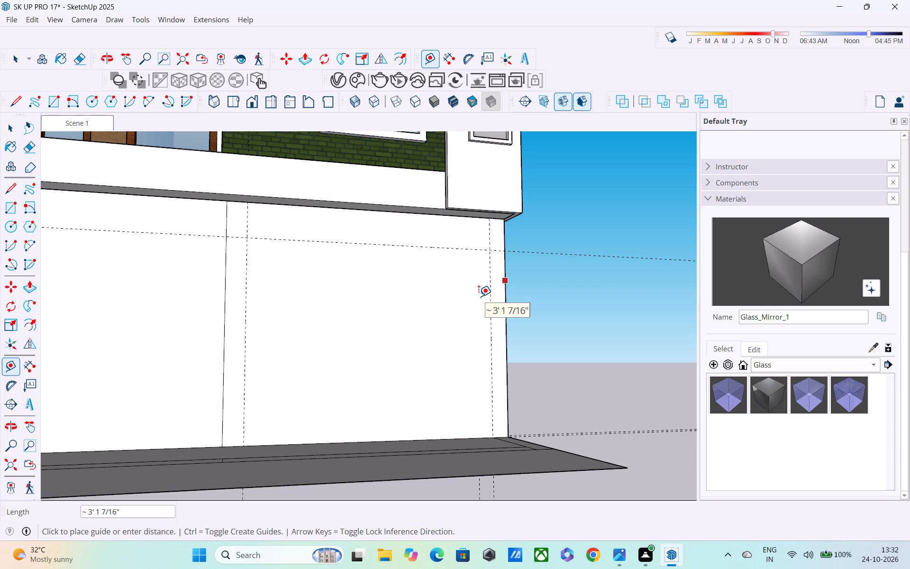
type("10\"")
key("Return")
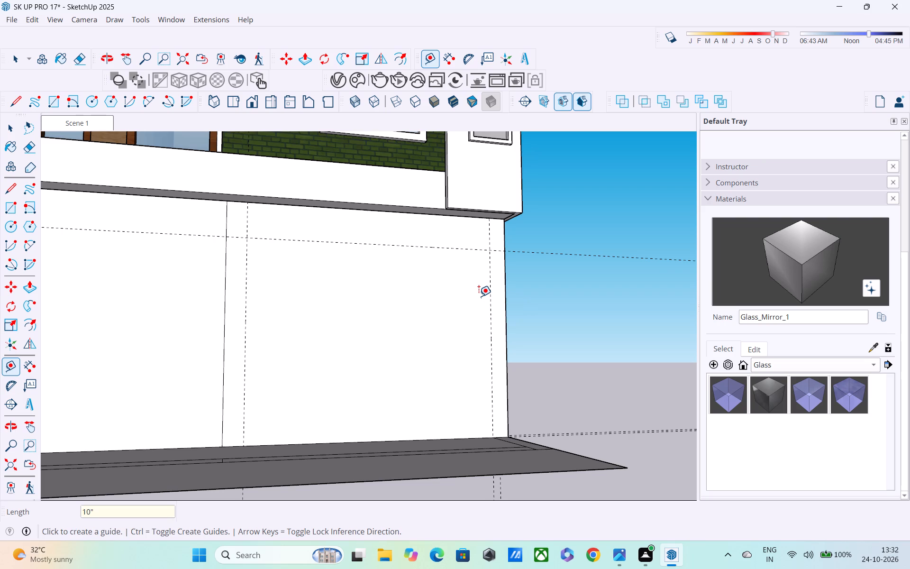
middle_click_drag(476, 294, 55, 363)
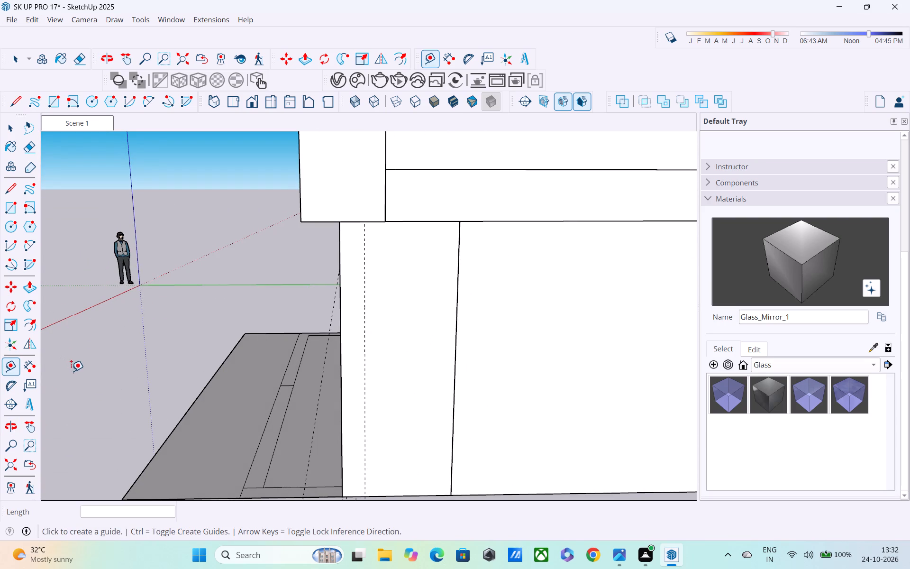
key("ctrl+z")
Place a vertical guide 10" in from the front wall's outer edge, toward the dividing line.
middle_click_drag(227, 417, 564, 353)
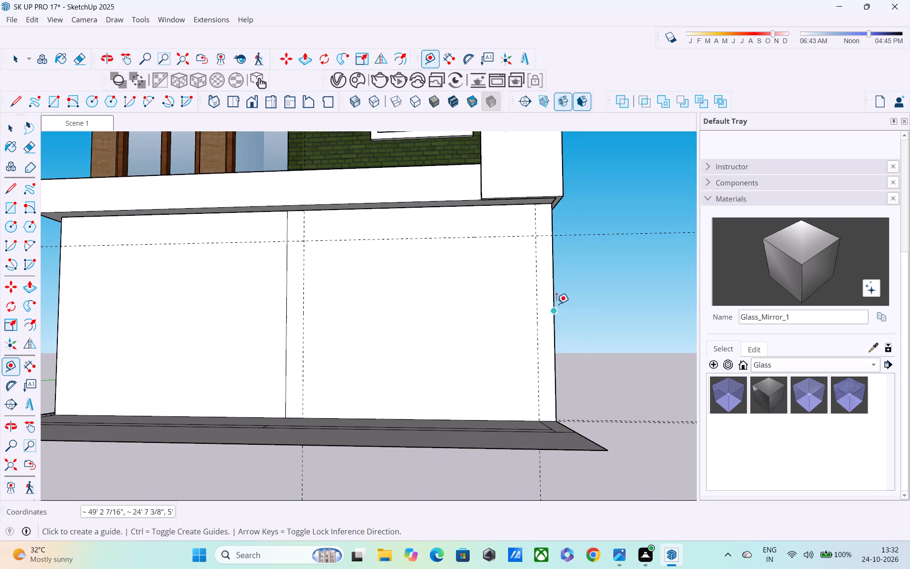
left_click(555, 302)
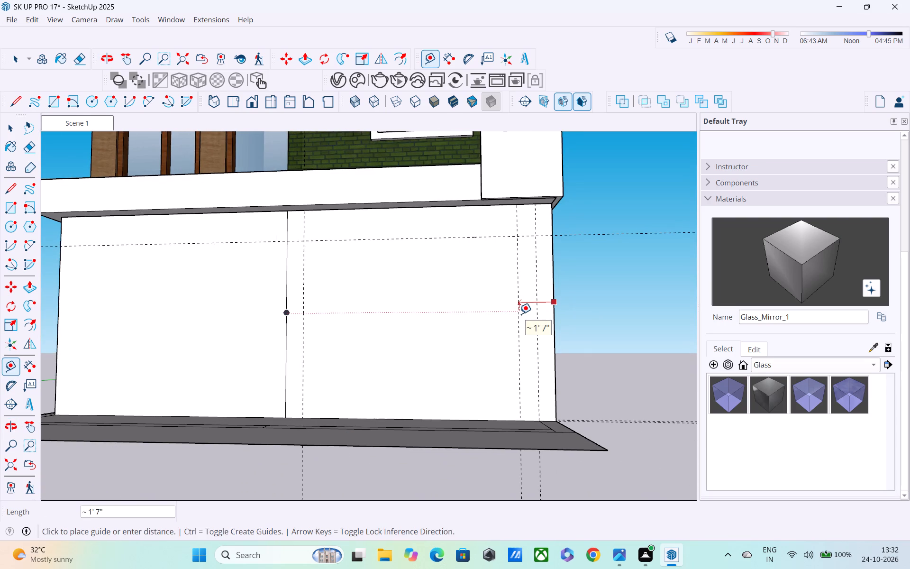
type("10\"")
key("Return")
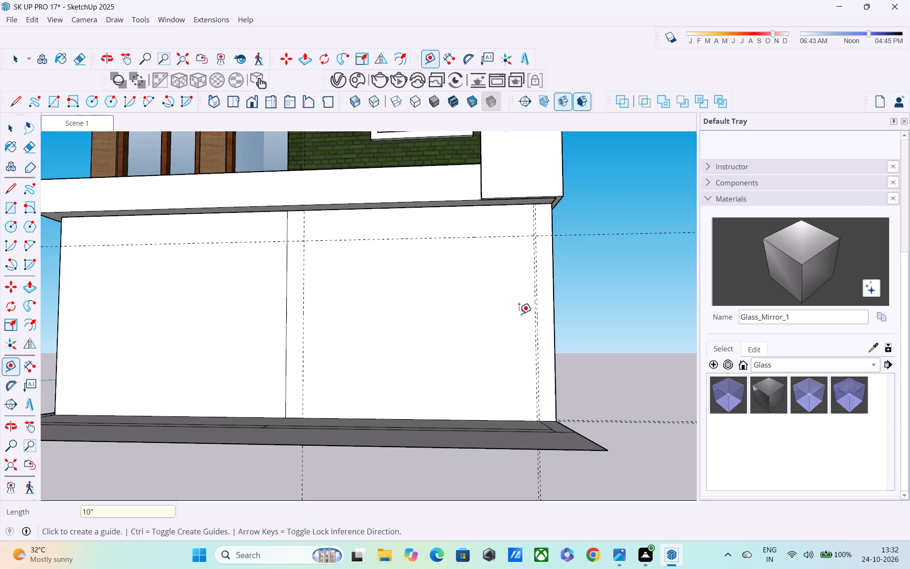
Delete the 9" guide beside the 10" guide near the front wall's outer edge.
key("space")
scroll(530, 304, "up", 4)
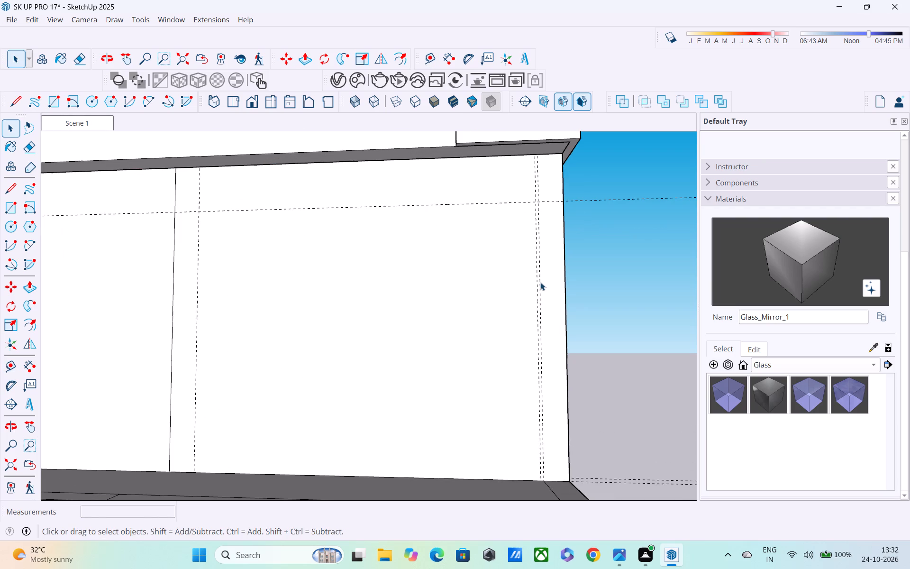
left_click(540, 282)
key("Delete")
Draw a line about 10" long along the front wall's base from the 10" guide to the outer corner.
scroll(555, 263, "down", 3)
middle_click_drag(551, 300, 538, 390)
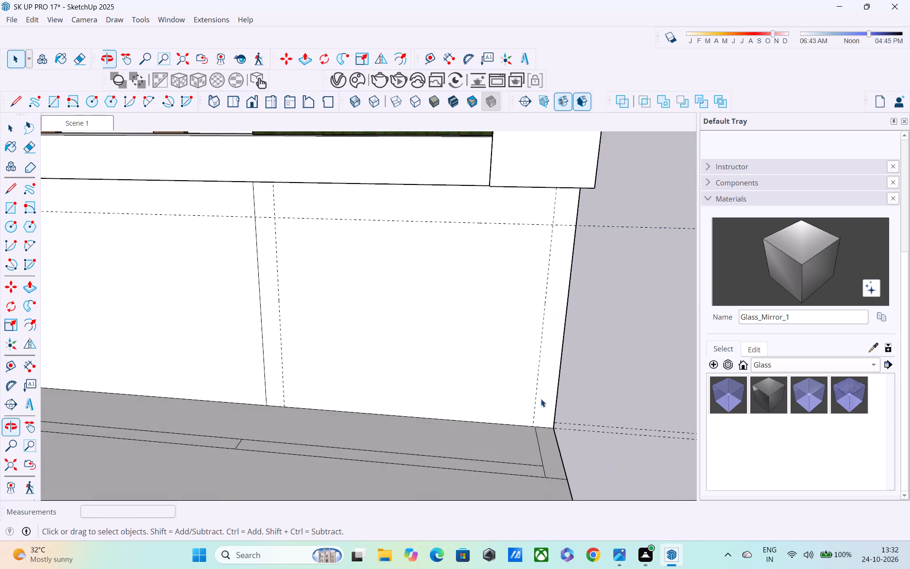
scroll(550, 412, "up", 5)
middle_click_drag(549, 418, 475, 420)
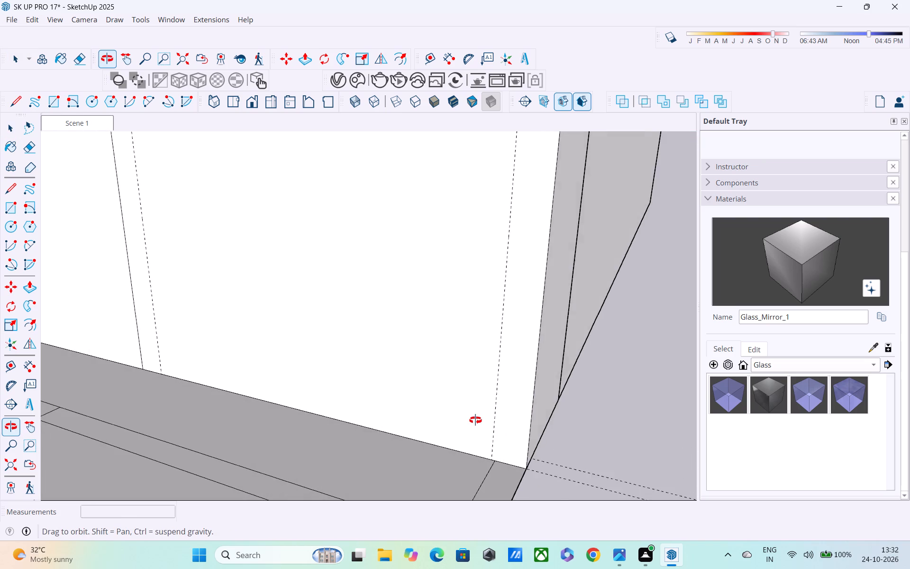
middle_click_drag(475, 420, 577, 394)
scroll(556, 413, "up", 1)
key("l")
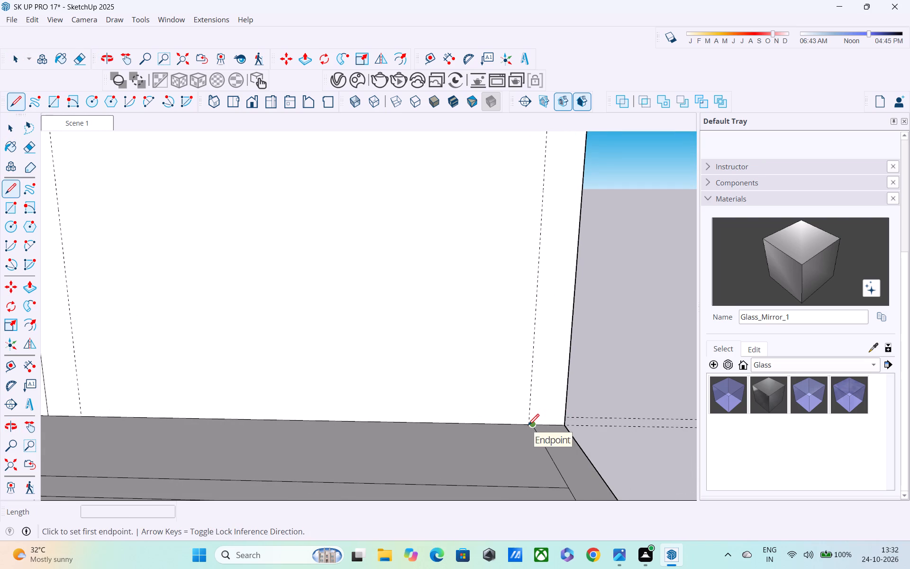
scroll(528, 426, "up", 12)
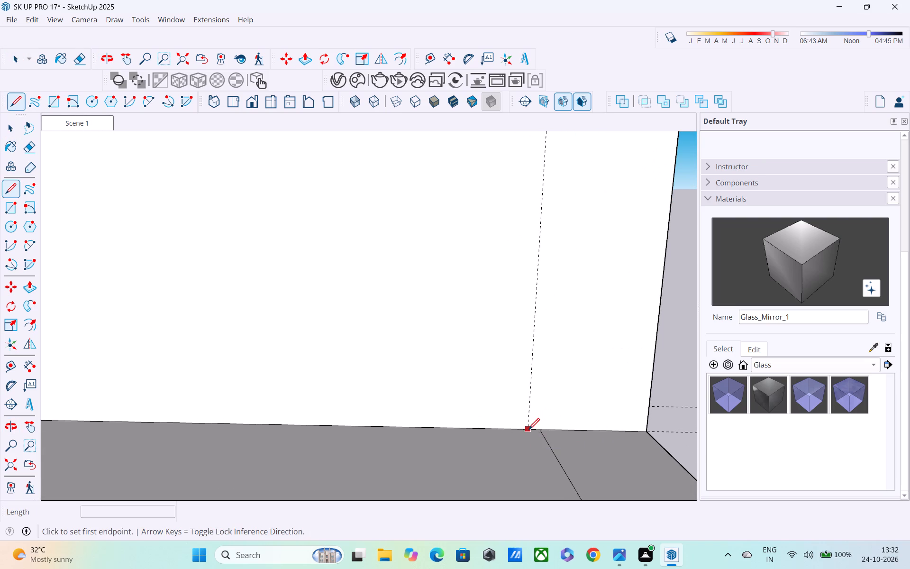
left_click(528, 431)
left_click(646, 431)
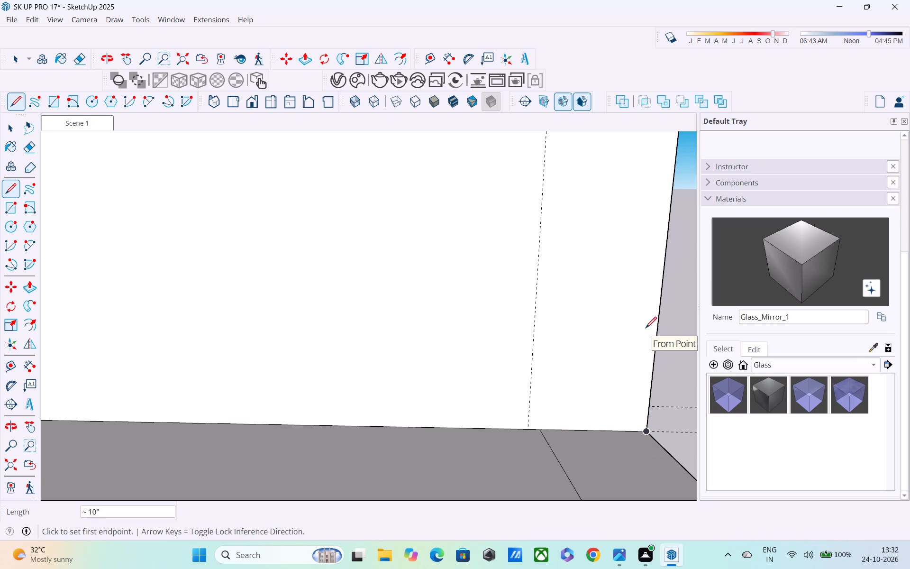
Outline the front-wall opening with lines up the outer 10" guide, across the top guide, and 8' 6" down the guide beside the dividing line.
left_click(528, 432)
middle_click_drag(532, 310, 512, 539)
scroll(551, 266, "down", 5)
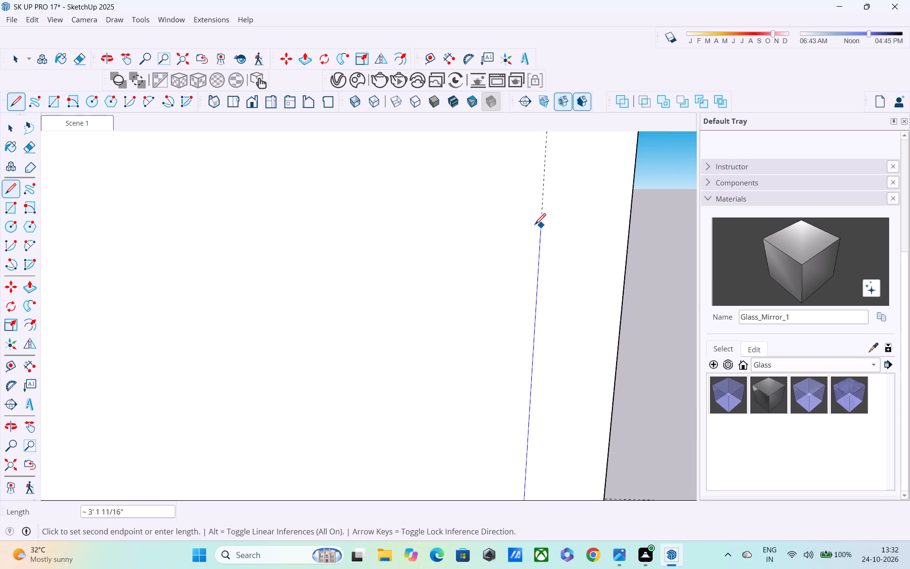
middle_click_drag(535, 226, 527, 444)
scroll(575, 201, "down", 3)
middle_click_drag(574, 200, 564, 331)
scroll(566, 201, "down", 4)
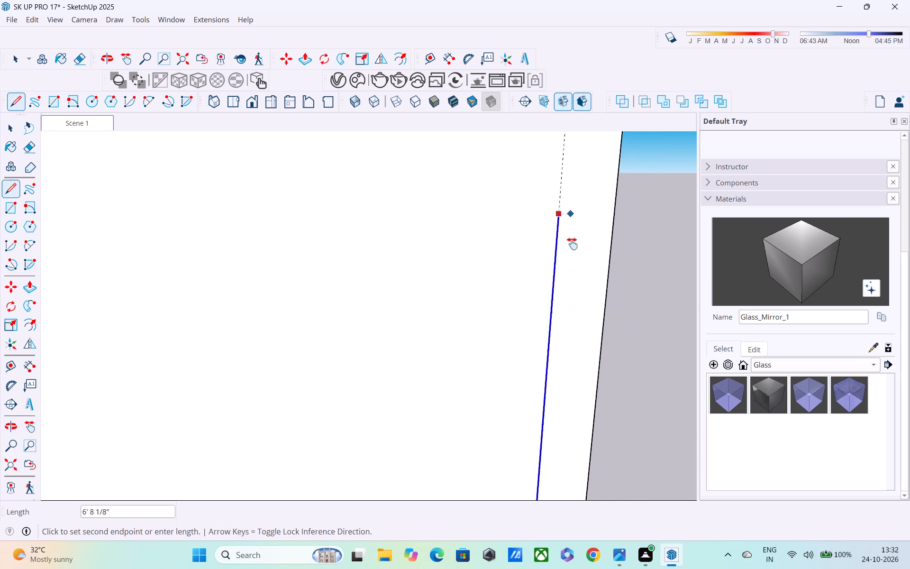
middle_click_drag(571, 226, 575, 398, "shift")
left_click(579, 270)
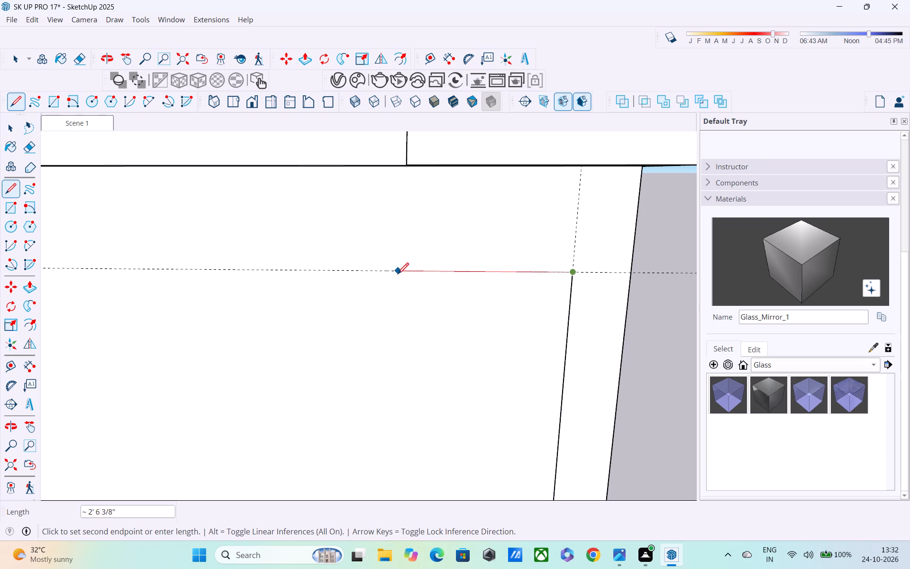
middle_click_drag(398, 275, 657, 260, "shift")
middle_click_drag(348, 242, 548, 215, "shift")
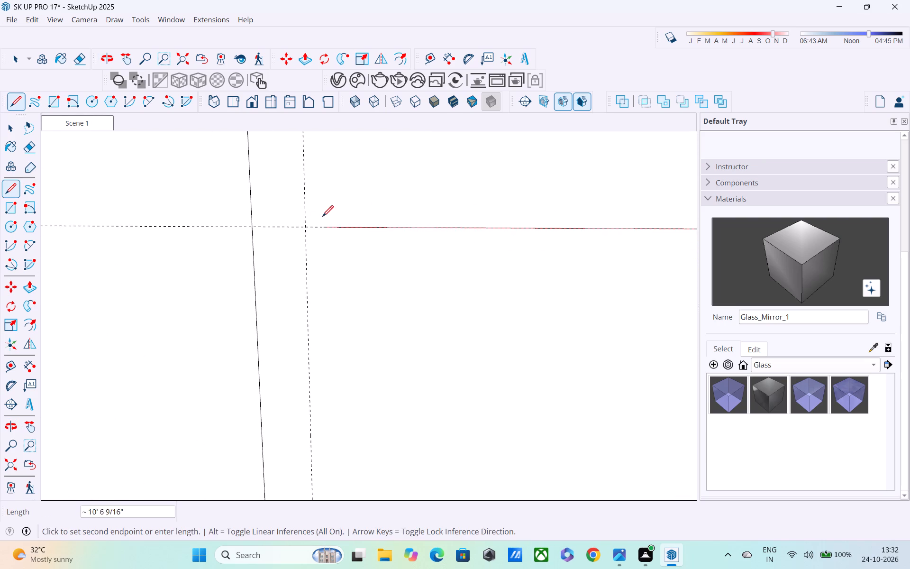
left_click(309, 223)
middle_click_drag(258, 355, 273, 12, "shift")
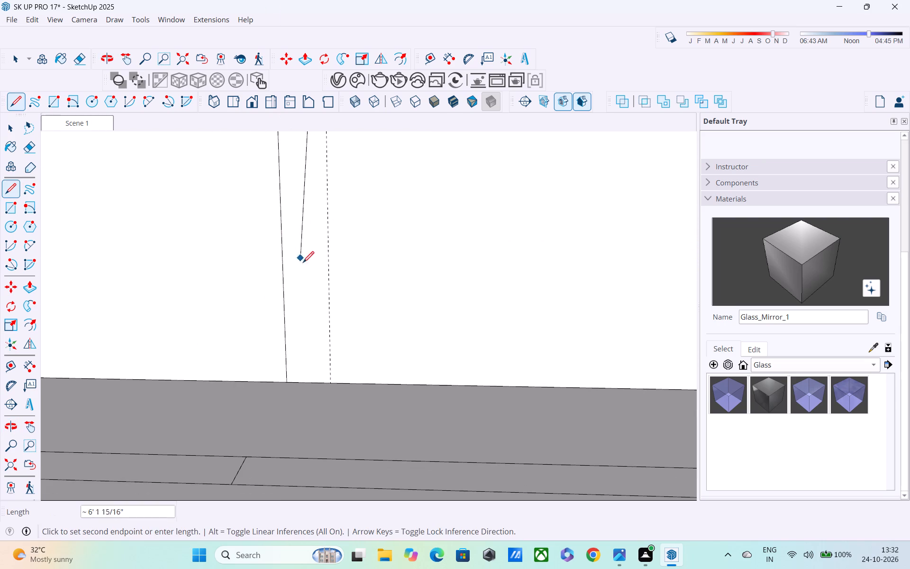
left_click(328, 384)
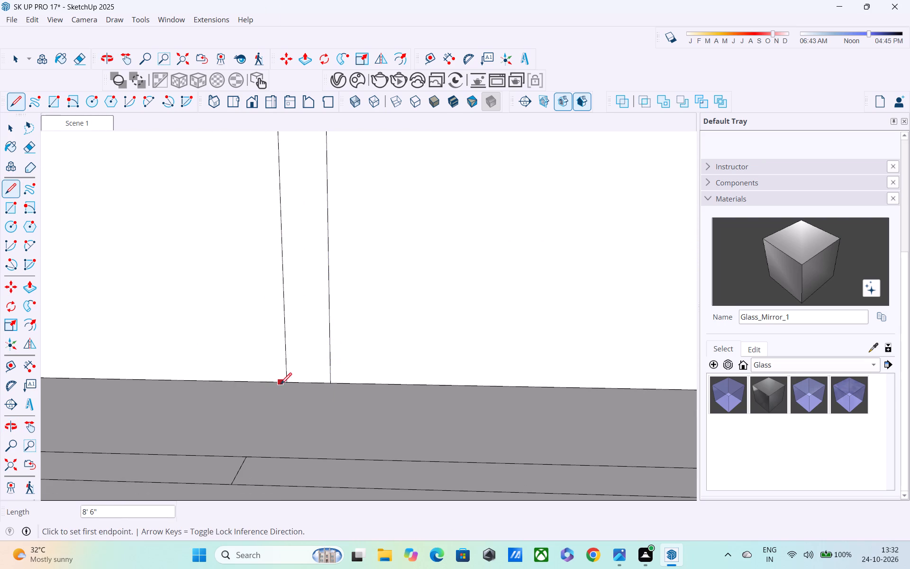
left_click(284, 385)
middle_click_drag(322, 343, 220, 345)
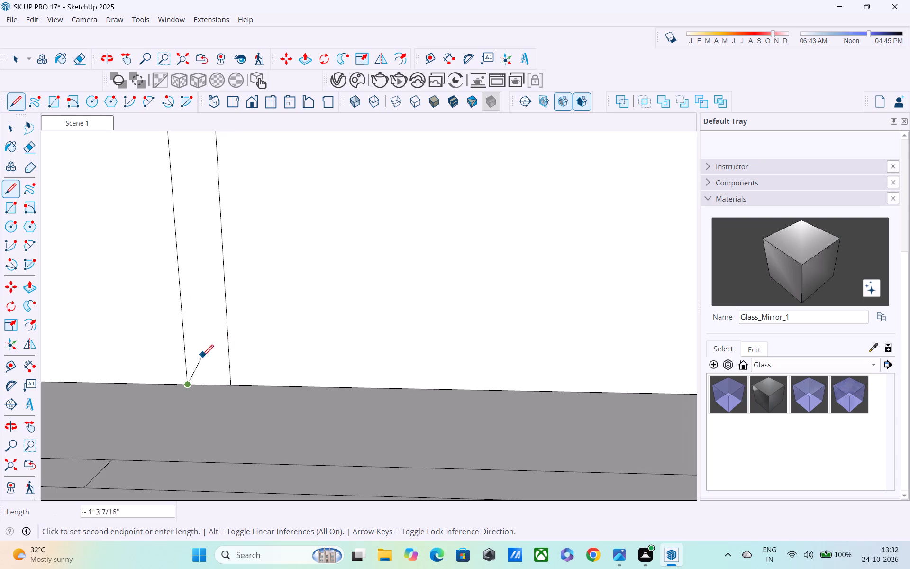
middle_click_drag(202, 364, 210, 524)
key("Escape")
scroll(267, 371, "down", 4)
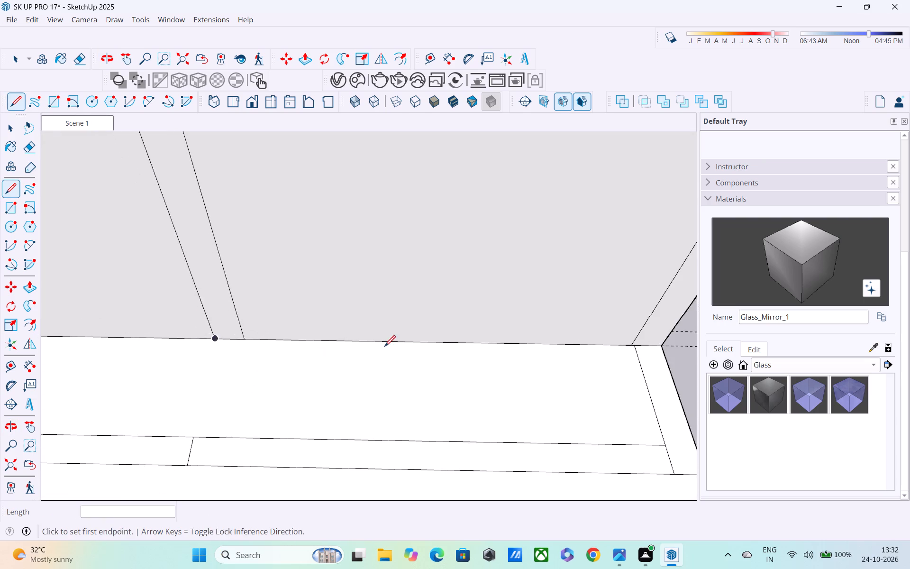
Push the outlined opening face 6" inward to cut it through the front wall.
middle_click_drag(385, 348, 376, 279)
scroll(379, 275, "down", 5)
middle_click_drag(410, 308, 209, 411)
scroll(271, 372, "down", 2)
middle_click_drag(272, 371, 301, 308)
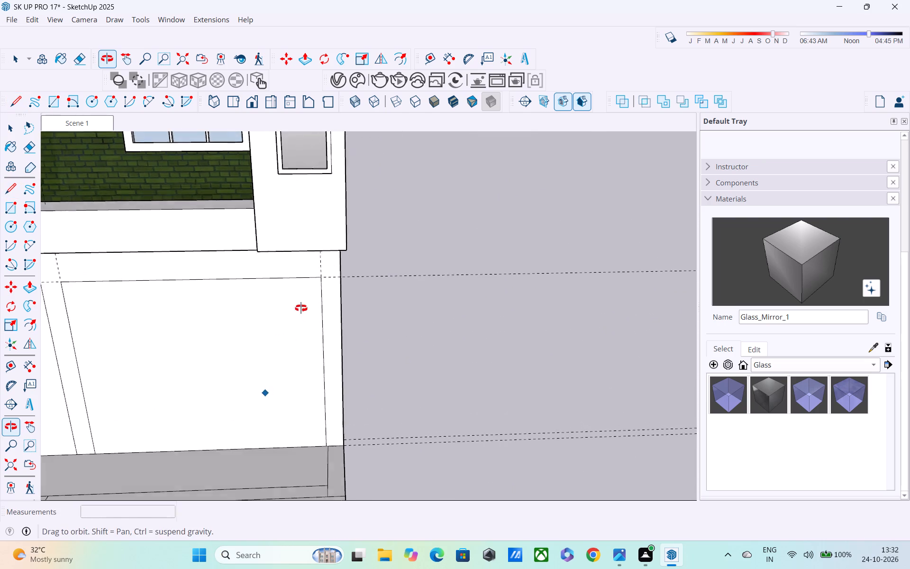
middle_click_drag(301, 308, 302, 307)
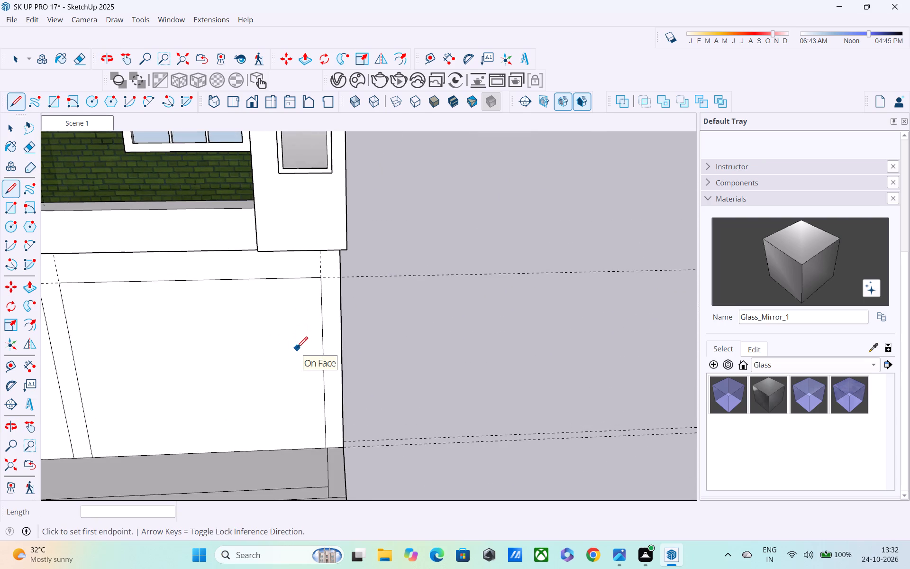
key("p")
left_click(272, 350)
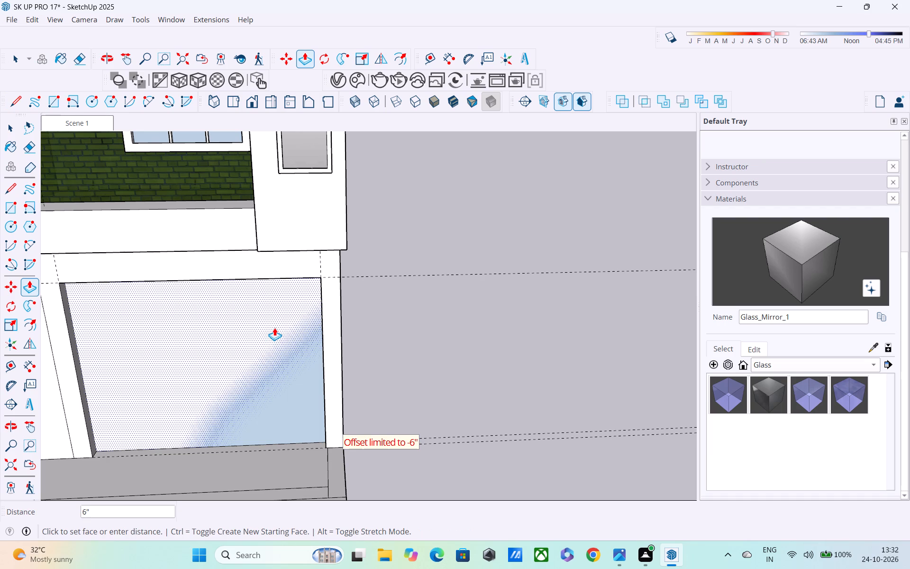
left_click(275, 326)
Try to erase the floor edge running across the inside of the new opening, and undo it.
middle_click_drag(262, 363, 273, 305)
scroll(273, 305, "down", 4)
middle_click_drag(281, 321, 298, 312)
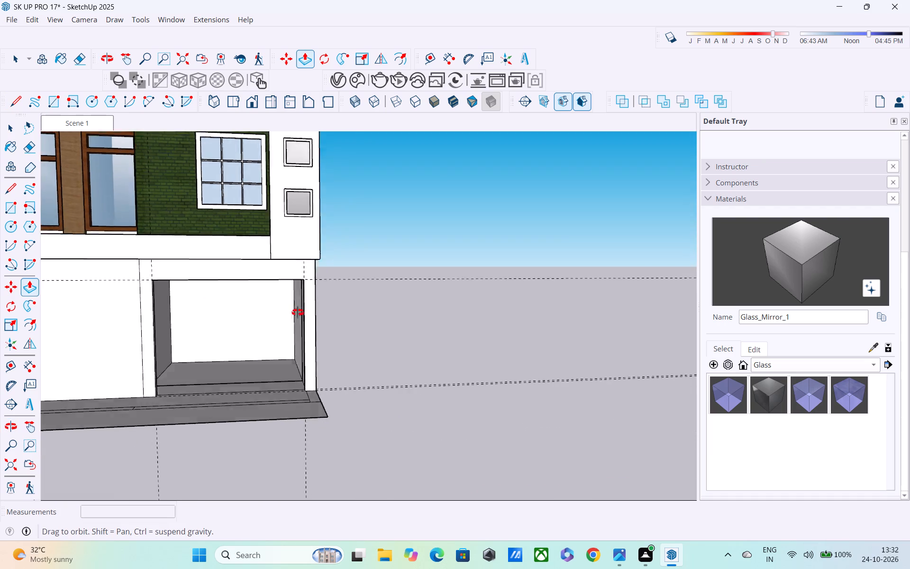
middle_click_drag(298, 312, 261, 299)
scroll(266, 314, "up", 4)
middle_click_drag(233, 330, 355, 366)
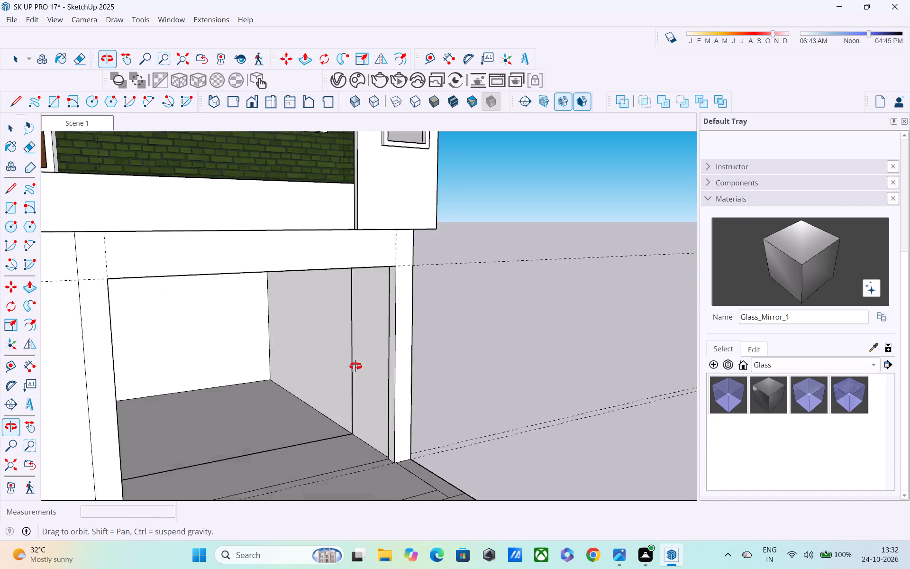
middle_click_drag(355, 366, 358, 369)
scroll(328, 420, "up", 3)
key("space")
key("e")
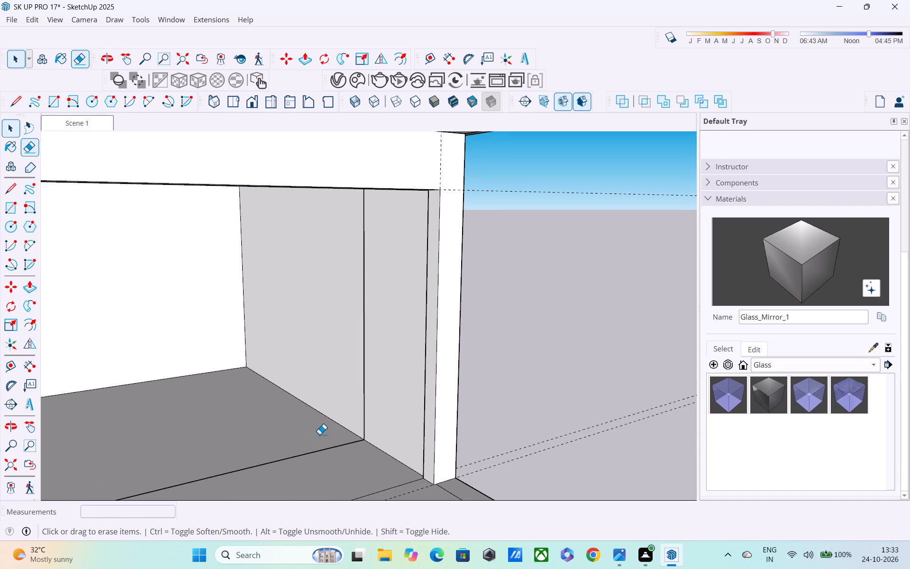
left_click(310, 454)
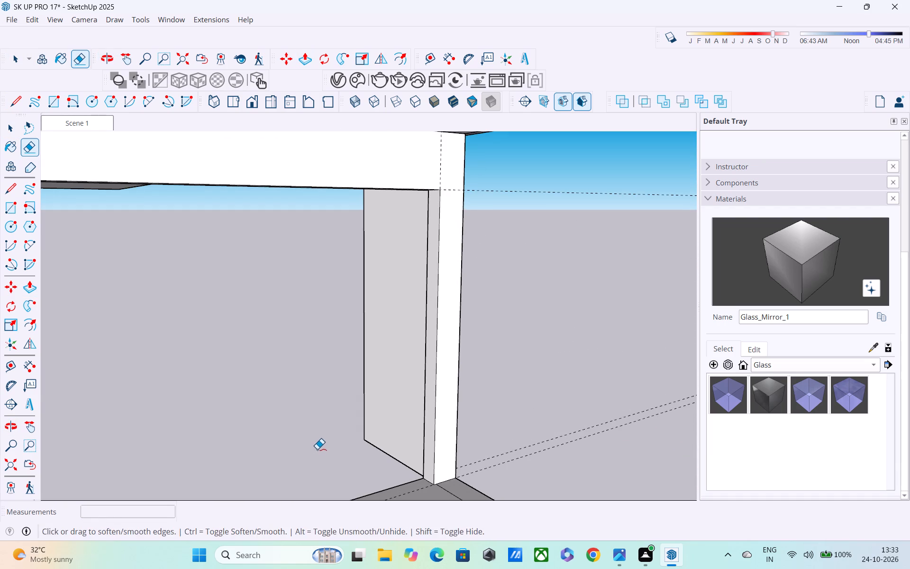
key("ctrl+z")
Inspect how the walls around the opening are grouped by opening the side wall for editing and selecting the connected front geometry.
key("space")
double_click(340, 345)
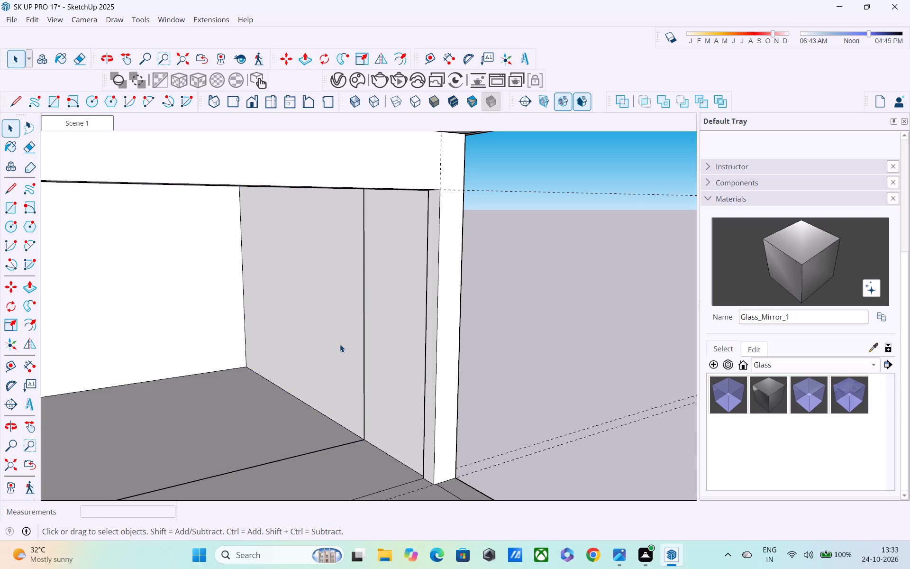
middle_click_drag(314, 432, 54, 432)
scroll(142, 396, "down", 4)
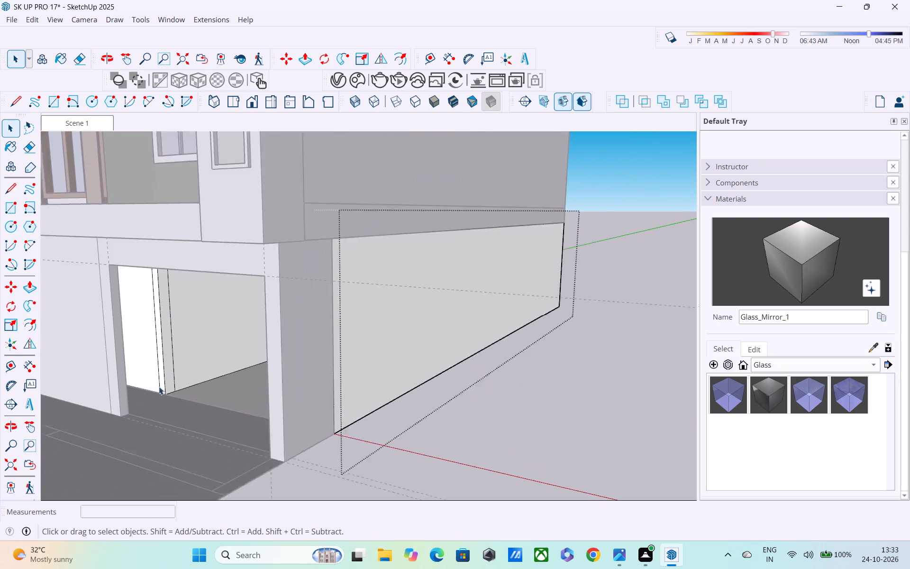
scroll(168, 373, "up", 1)
double_click(179, 351)
left_click(536, 377)
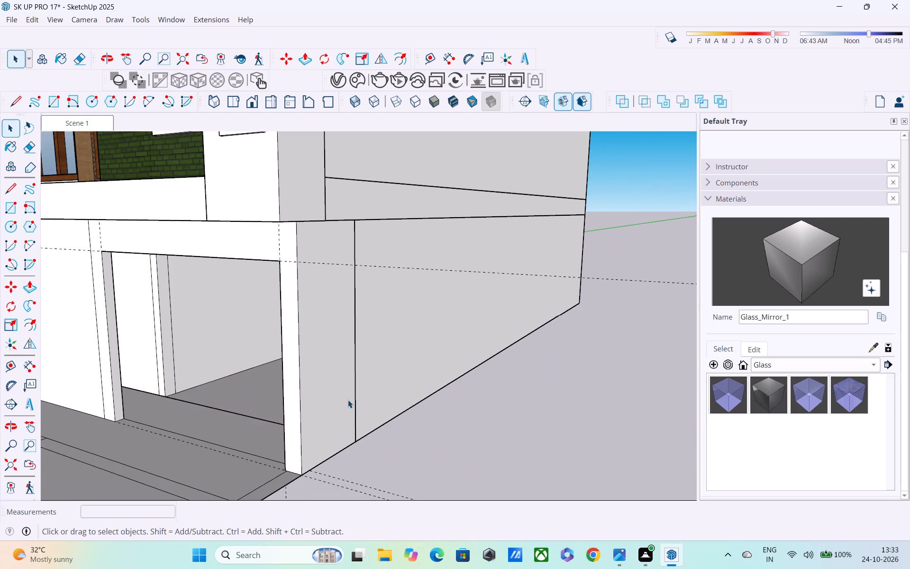
triple_click(218, 412)
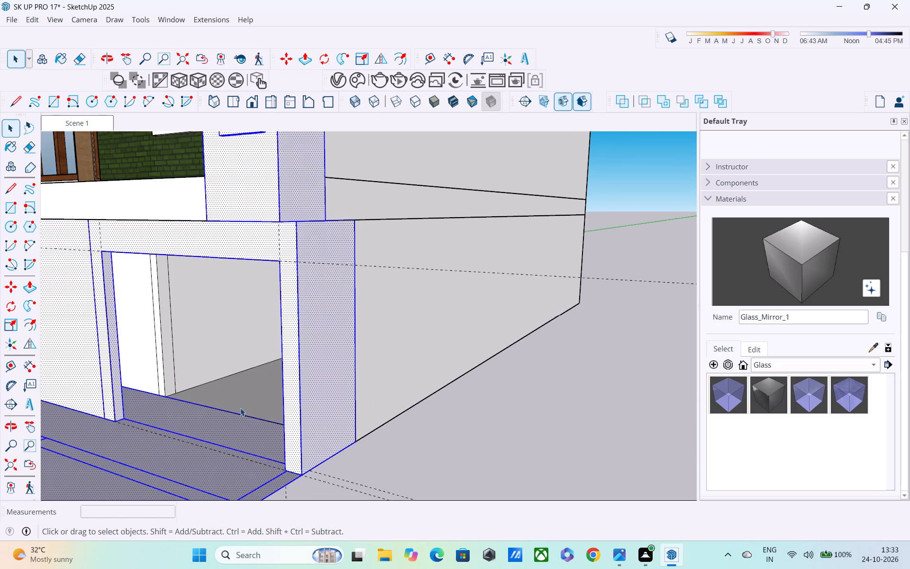
middle_click_drag(243, 408, 317, 452)
left_click(534, 370)
Examine the ground-floor opening, its jambs, the front wall and the entrance platform from several angles.
middle_click_drag(245, 454, 265, 390)
scroll(263, 398, "down", 5)
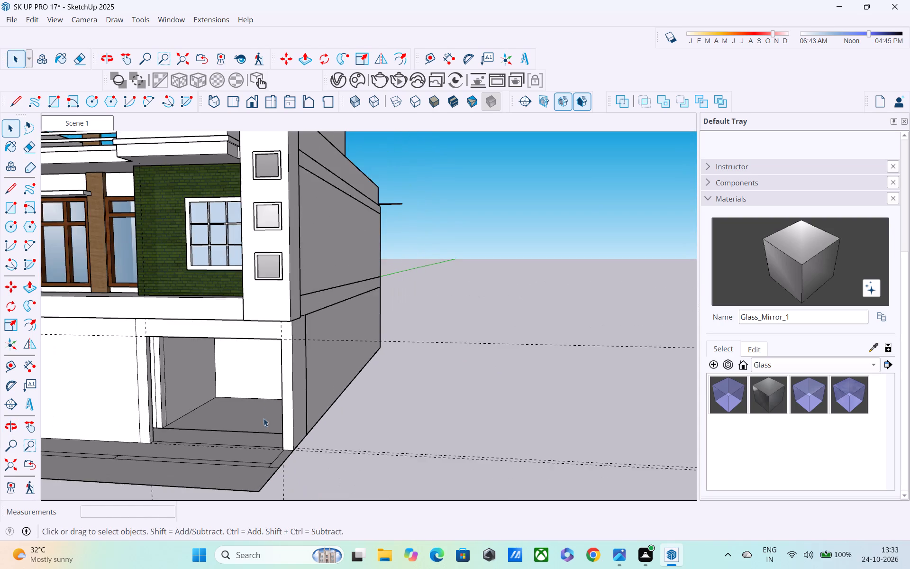
middle_click_drag(253, 432, 265, 404)
scroll(261, 422, "down", 2)
key("grave")
middle_click_drag(259, 426, 325, 381)
middle_click_drag(325, 401, 357, 312)
middle_click_drag(263, 336, 192, 519)
scroll(193, 399, "up", 5)
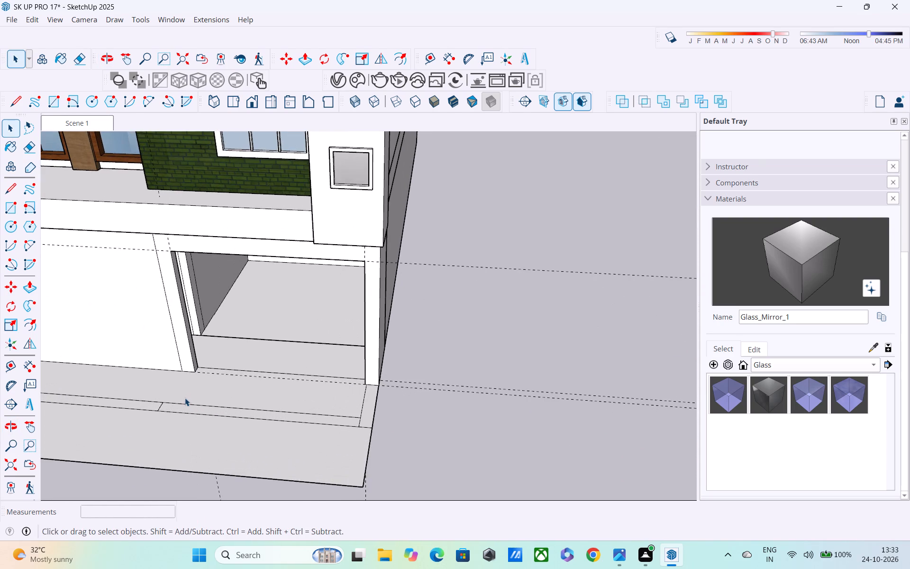
middle_click_drag(185, 398, 349, 358, "shift")
scroll(346, 357, "down", 3)
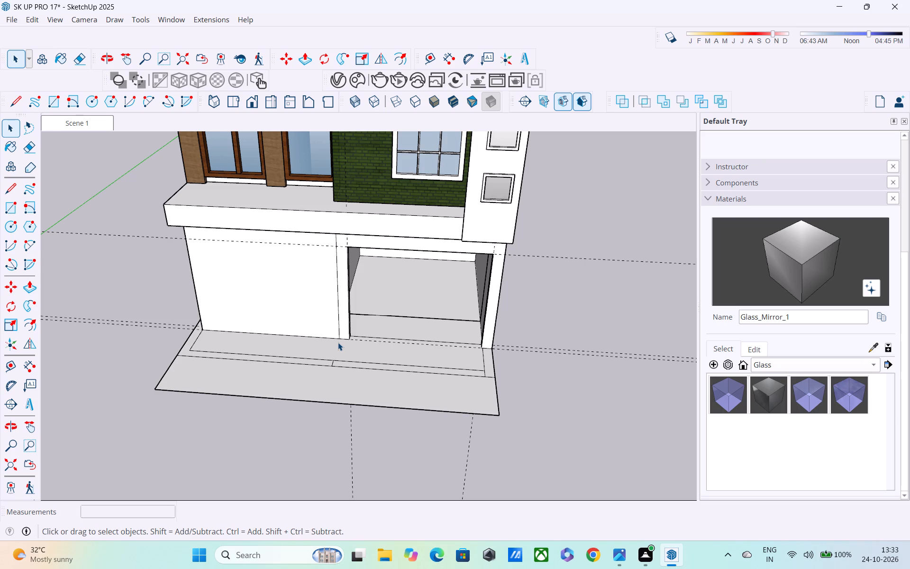
scroll(364, 310, "up", 3)
middle_click_drag(336, 300, 306, 290)
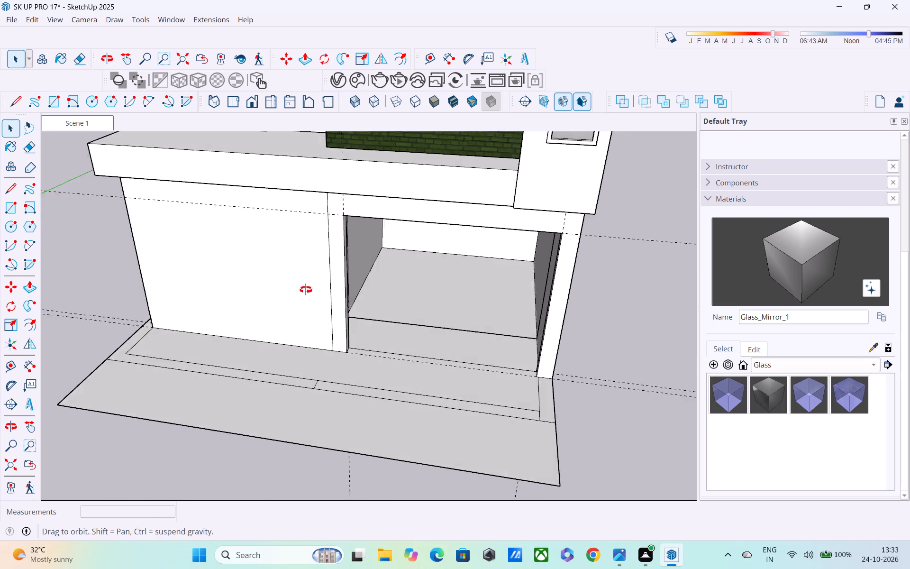
middle_click_drag(306, 290, 268, 284)
scroll(299, 293, "up", 3)
middle_click_drag(299, 292, 268, 226)
scroll(347, 226, "up", 3)
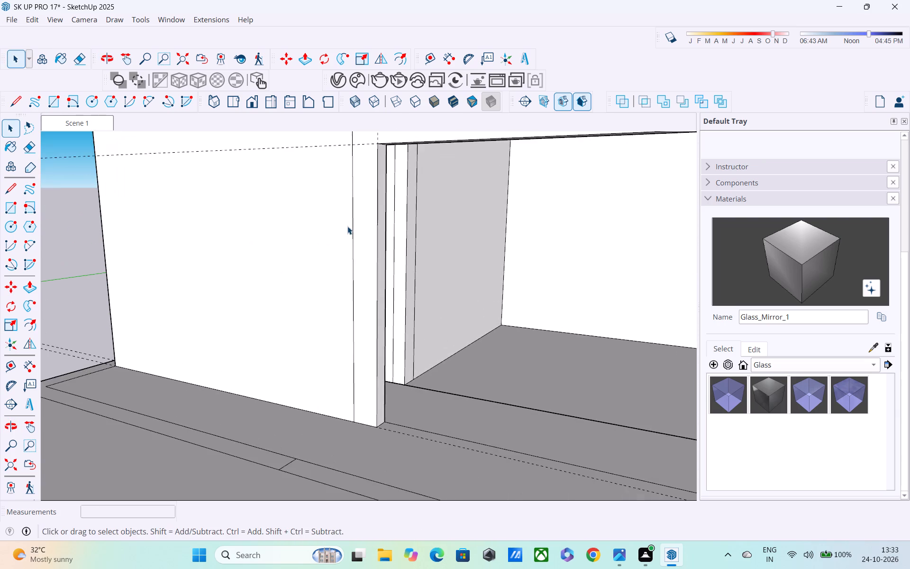
middle_click_drag(348, 227, 301, 265)
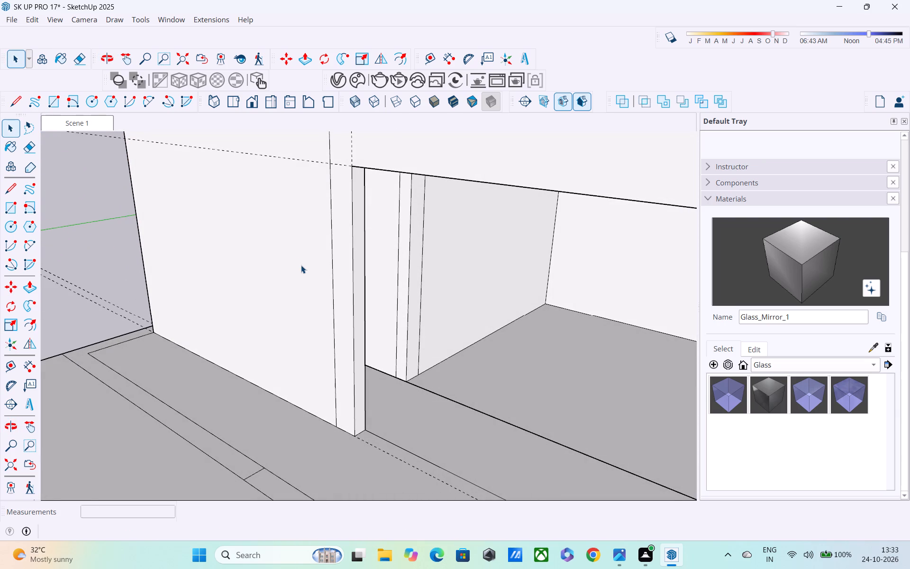
scroll(301, 265, "down", 2)
middle_click_drag(301, 265, 409, 202)
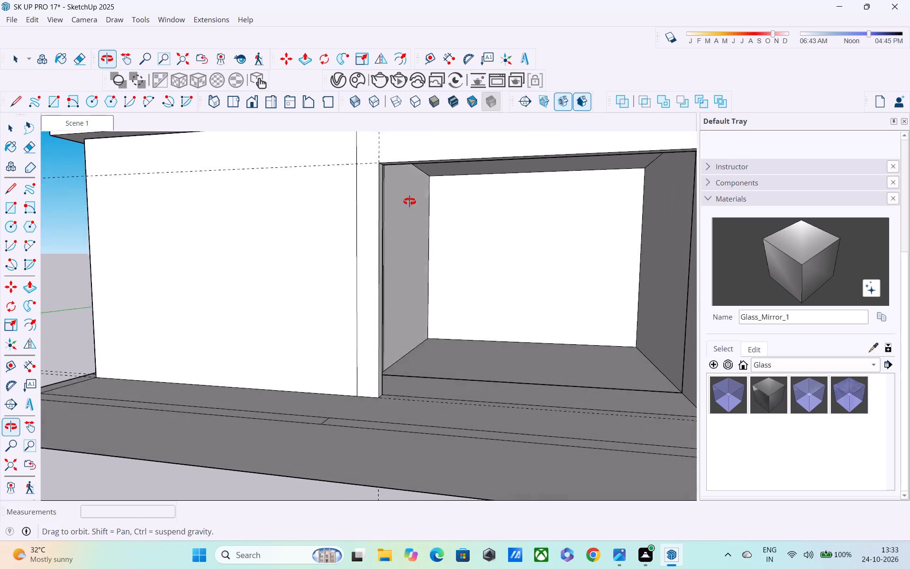
middle_click_drag(409, 202, 416, 206)
middle_click_drag(311, 259, 379, 262)
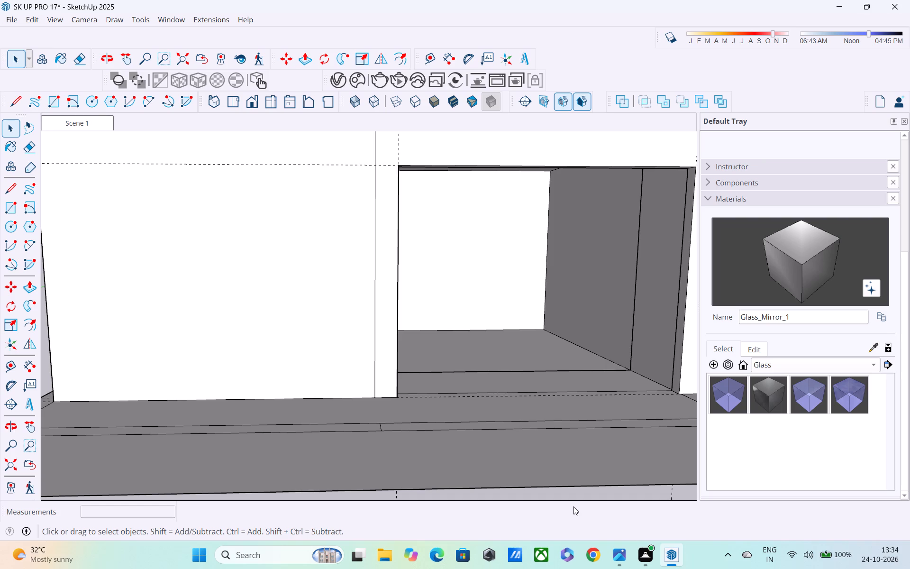
middle_click_drag(525, 416, 405, 400)
scroll(400, 401, "down", 3)
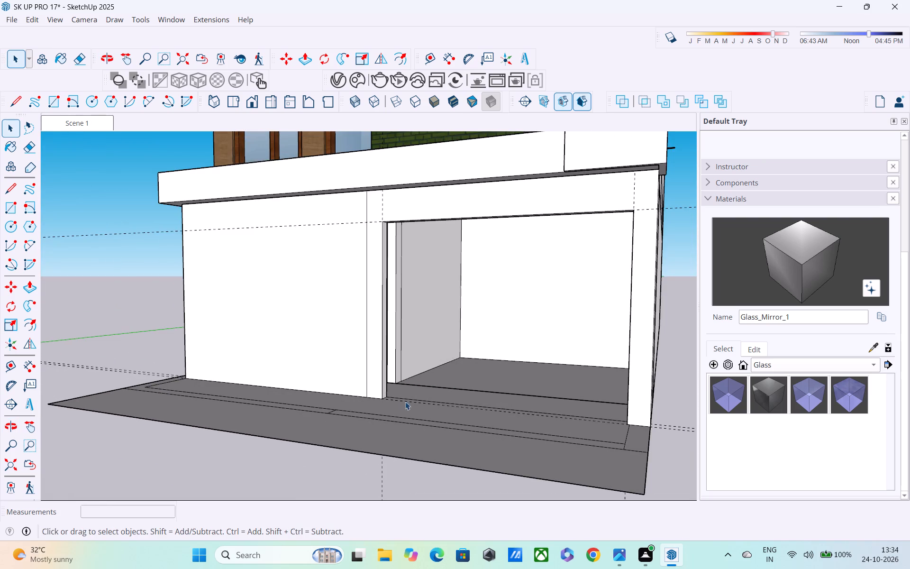
middle_click_drag(414, 409, 310, 351, "shift")
middle_click_drag(328, 356, 249, 455)
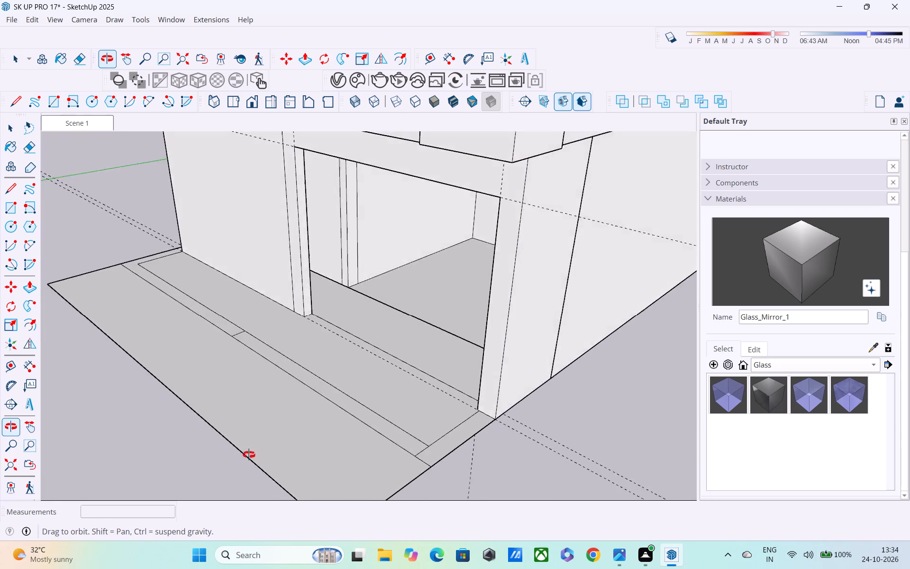
middle_click_drag(249, 455, 422, 415)
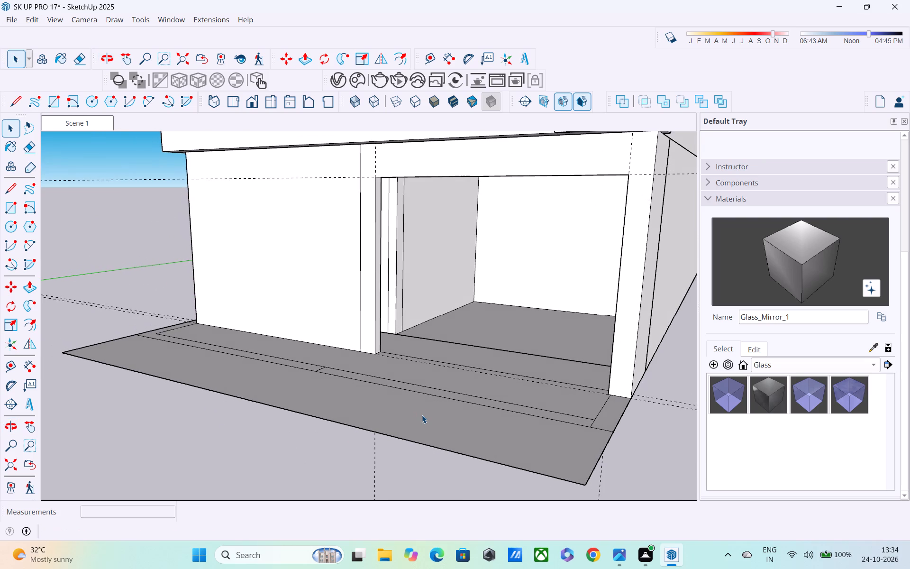
scroll(422, 415, "down", 1)
middle_click_drag(419, 413, 407, 378, "shift")
middle_click_drag(404, 374, 401, 367)
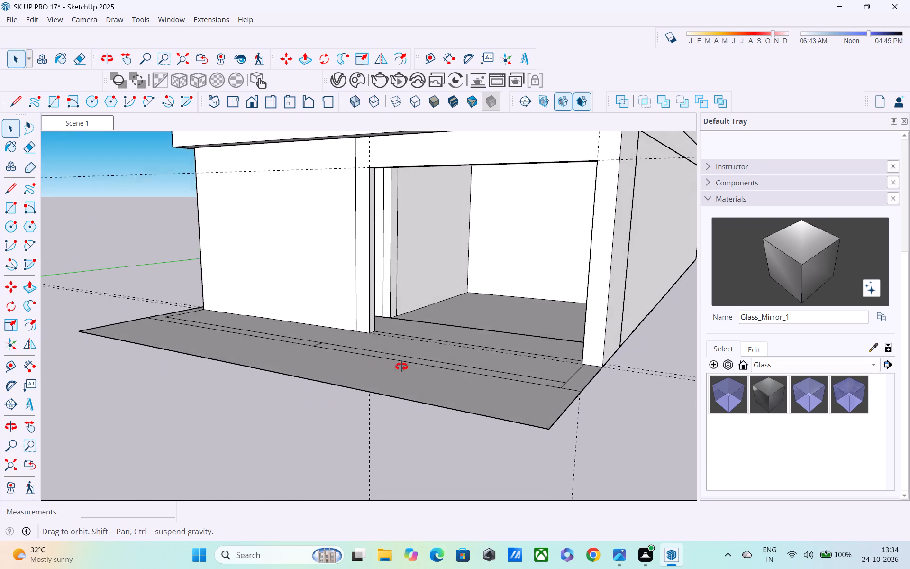
middle_click_drag(401, 367, 292, 412)
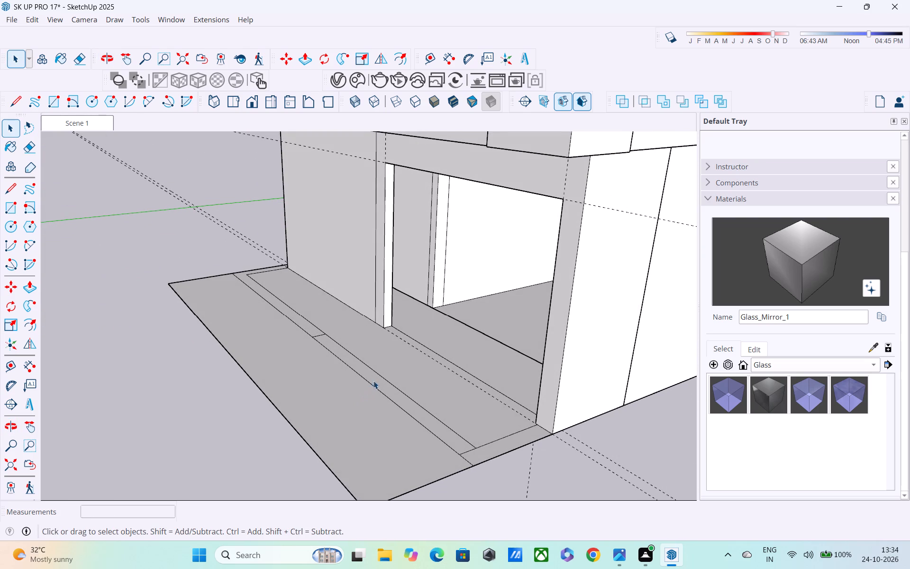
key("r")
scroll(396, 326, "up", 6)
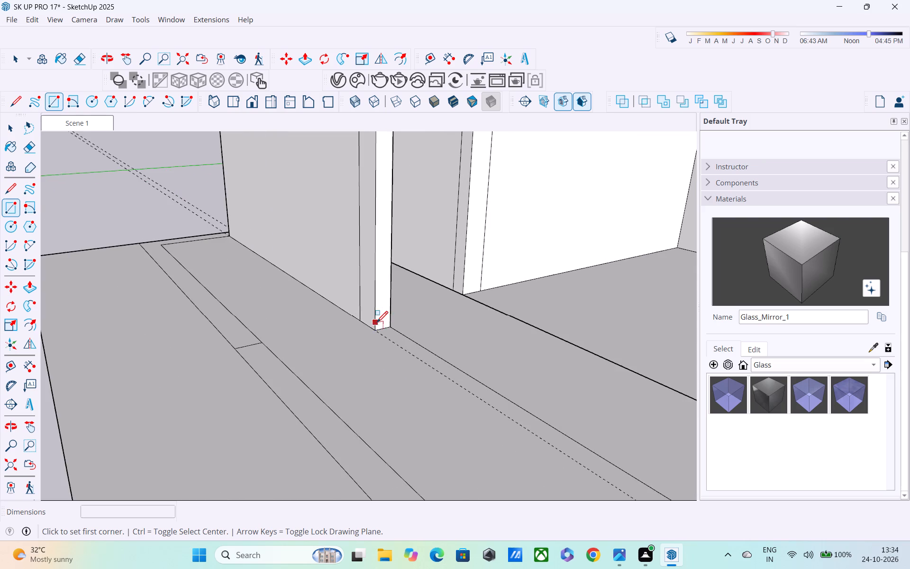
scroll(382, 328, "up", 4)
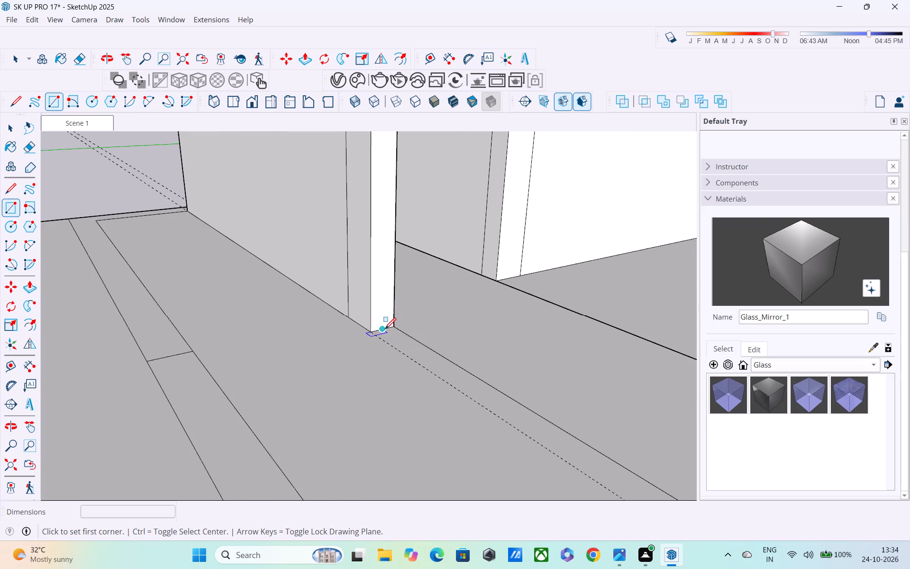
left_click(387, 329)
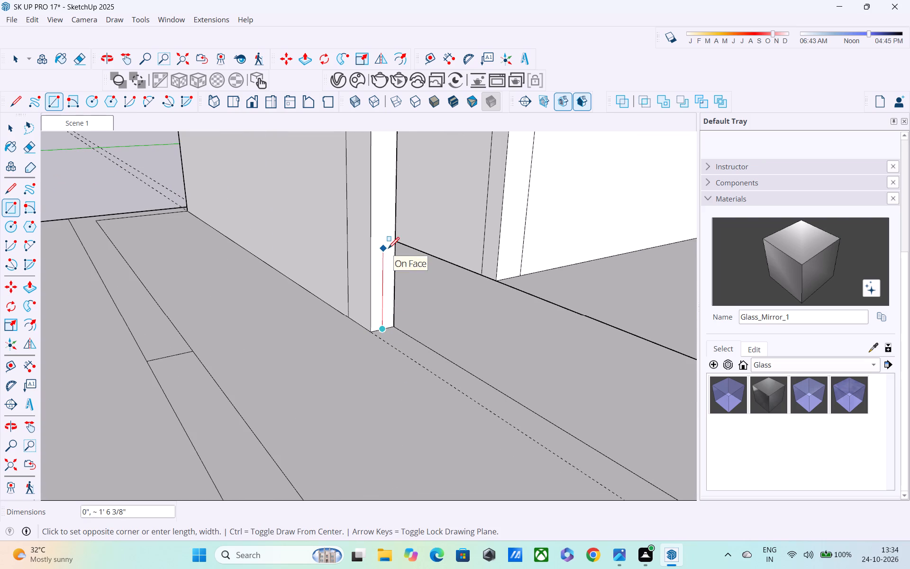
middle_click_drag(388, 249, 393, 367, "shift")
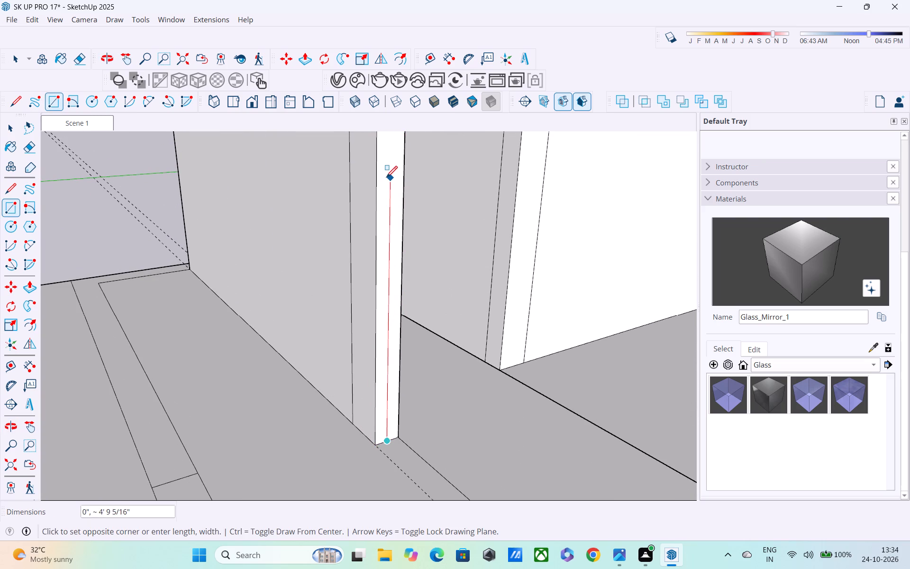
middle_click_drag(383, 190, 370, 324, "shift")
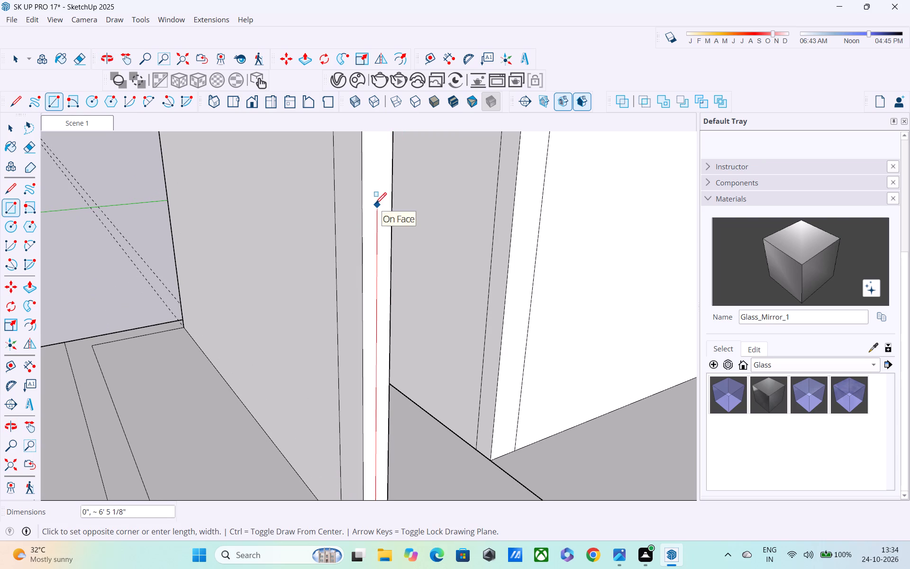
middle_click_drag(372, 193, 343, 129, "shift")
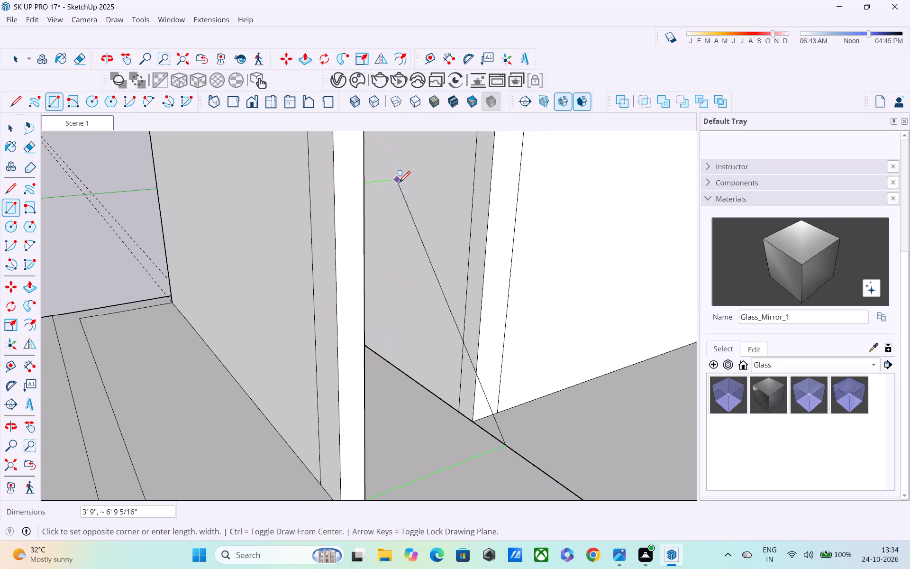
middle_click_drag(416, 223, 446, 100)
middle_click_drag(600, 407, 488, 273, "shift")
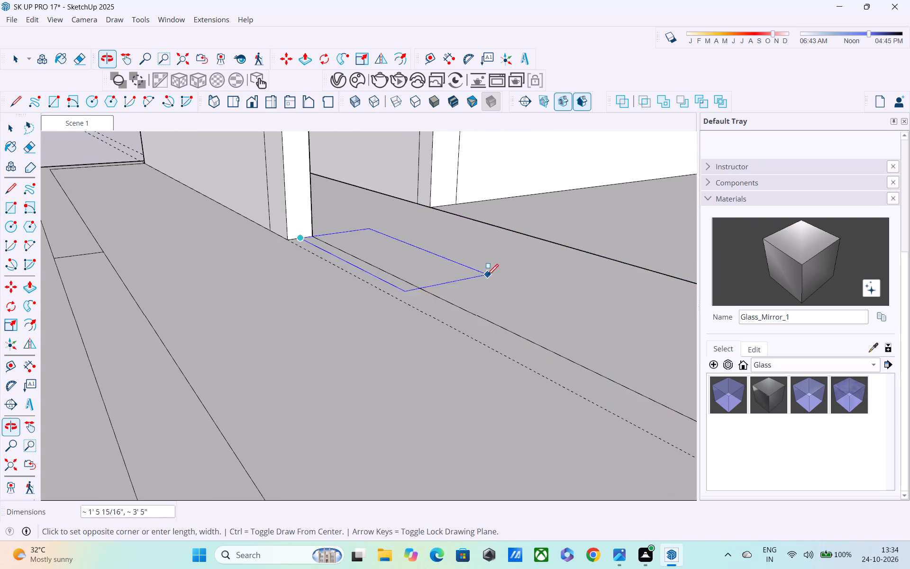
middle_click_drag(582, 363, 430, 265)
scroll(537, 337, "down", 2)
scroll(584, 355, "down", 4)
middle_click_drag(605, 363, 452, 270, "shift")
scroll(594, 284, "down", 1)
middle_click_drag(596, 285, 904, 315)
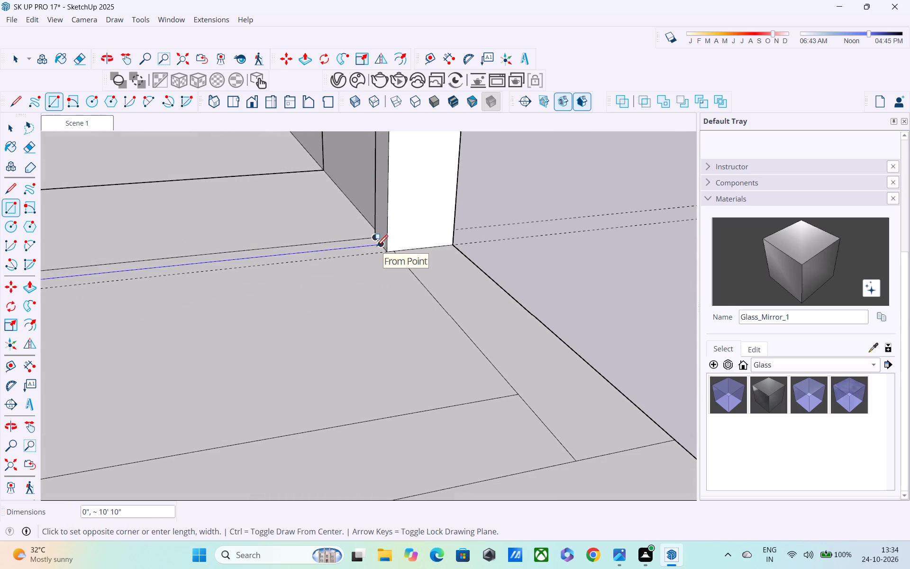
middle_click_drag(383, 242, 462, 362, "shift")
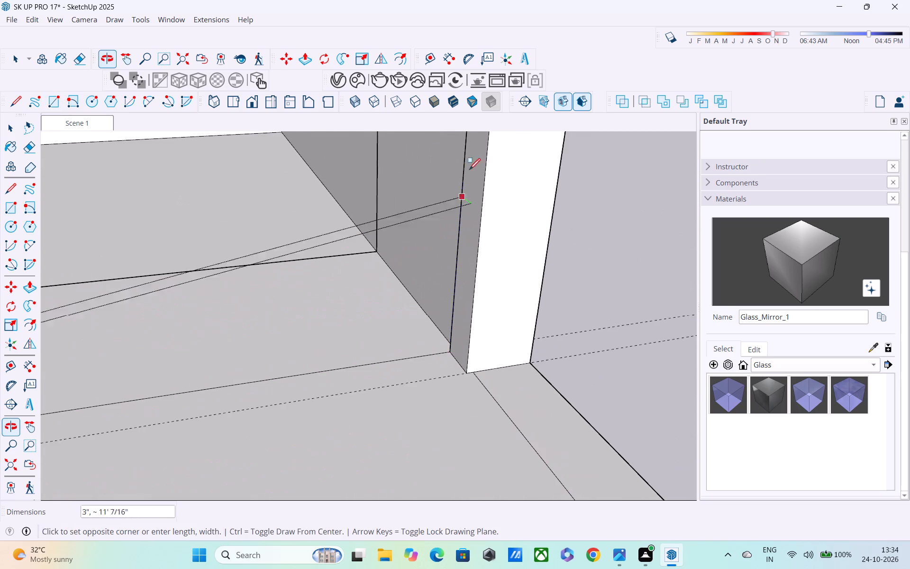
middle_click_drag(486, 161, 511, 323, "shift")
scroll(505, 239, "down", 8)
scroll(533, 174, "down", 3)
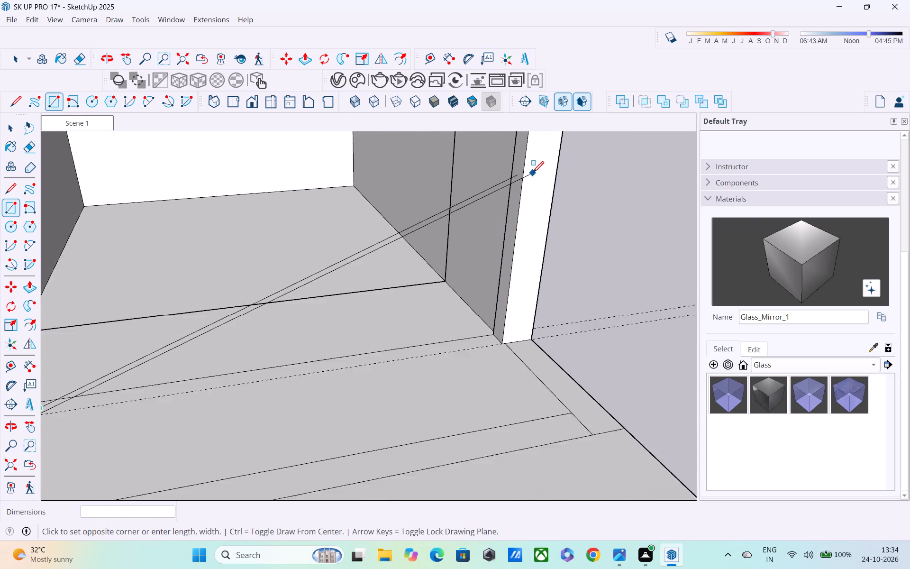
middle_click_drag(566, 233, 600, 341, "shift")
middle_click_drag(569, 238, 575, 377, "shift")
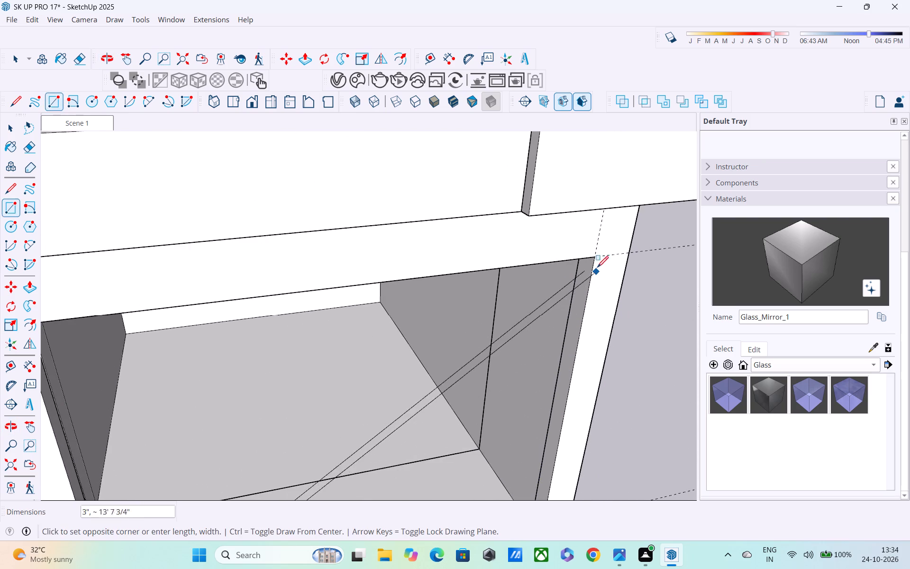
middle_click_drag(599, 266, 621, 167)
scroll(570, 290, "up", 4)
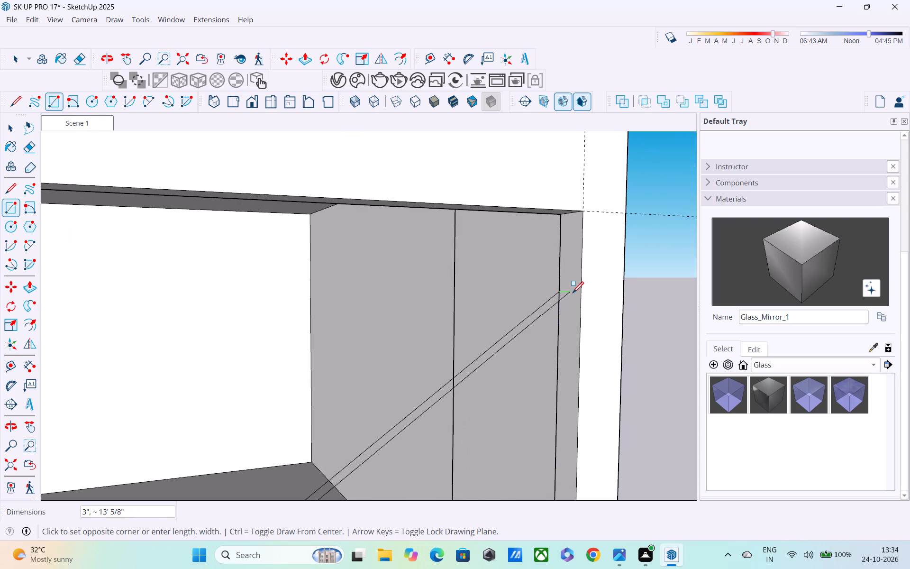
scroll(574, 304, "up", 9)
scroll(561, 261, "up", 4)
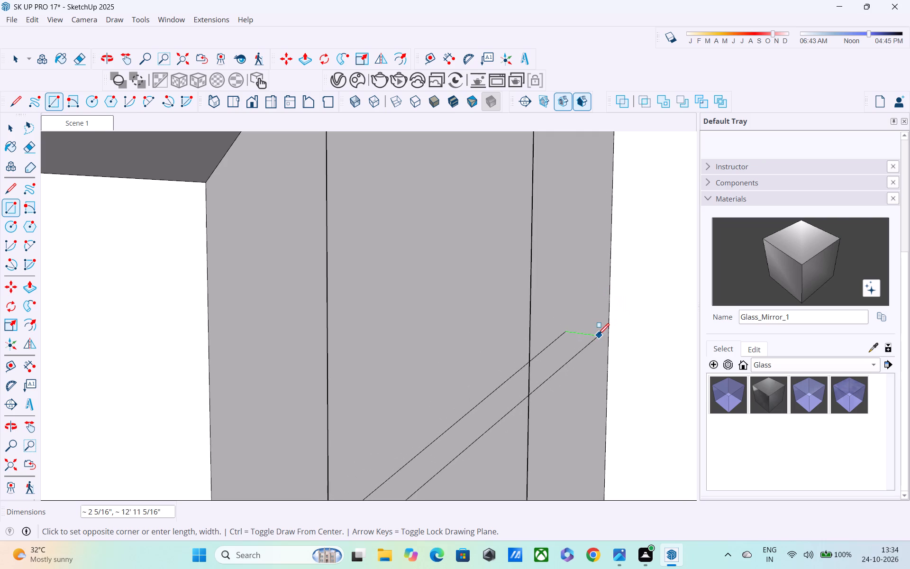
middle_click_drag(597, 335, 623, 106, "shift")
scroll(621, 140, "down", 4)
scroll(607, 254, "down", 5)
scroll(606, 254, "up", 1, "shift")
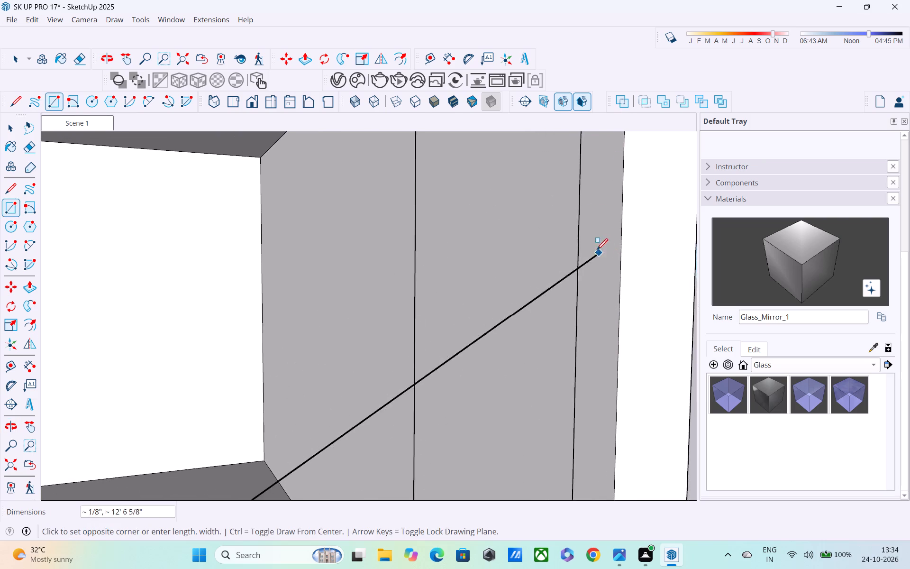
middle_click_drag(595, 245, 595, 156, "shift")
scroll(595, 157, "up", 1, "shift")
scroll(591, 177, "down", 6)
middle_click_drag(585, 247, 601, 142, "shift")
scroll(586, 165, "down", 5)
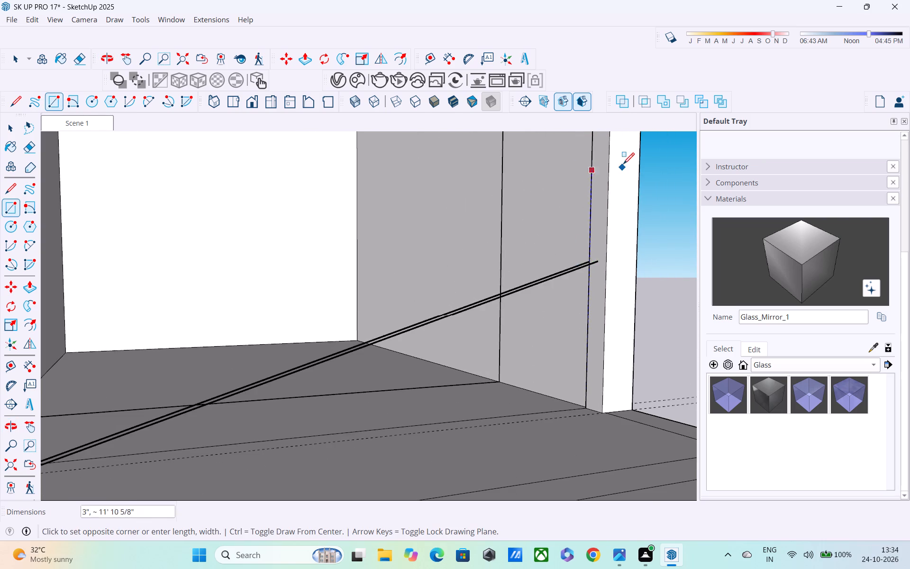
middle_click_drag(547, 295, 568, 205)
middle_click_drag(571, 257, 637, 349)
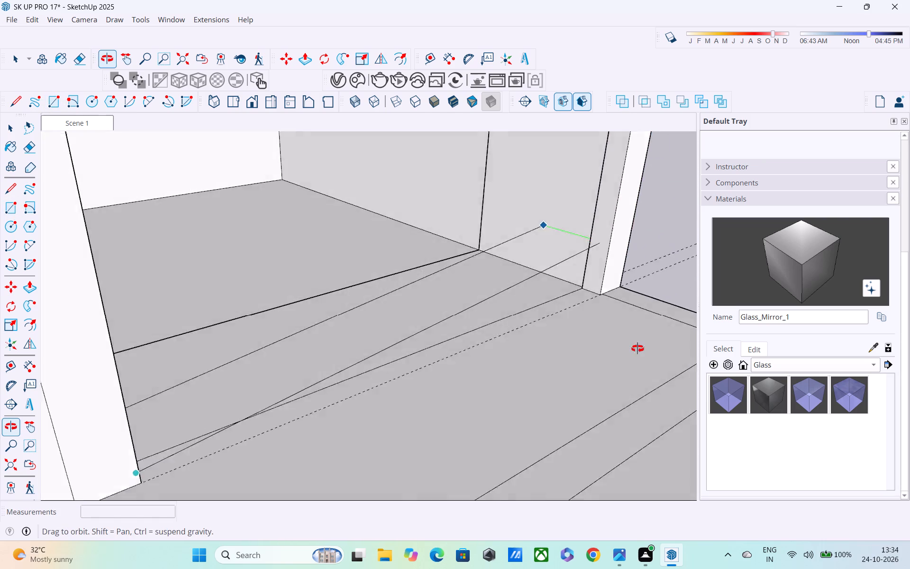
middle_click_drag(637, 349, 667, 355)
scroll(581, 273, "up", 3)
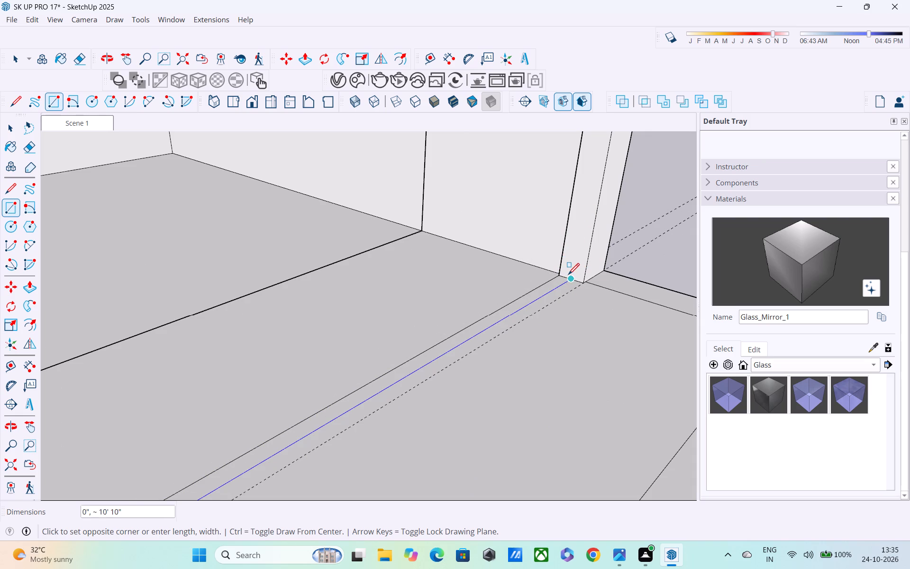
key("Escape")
Measure the clear width of the ground-floor front opening at floor level, from one jamb to the other.
middle_click_drag(546, 295, 634, 213, "shift")
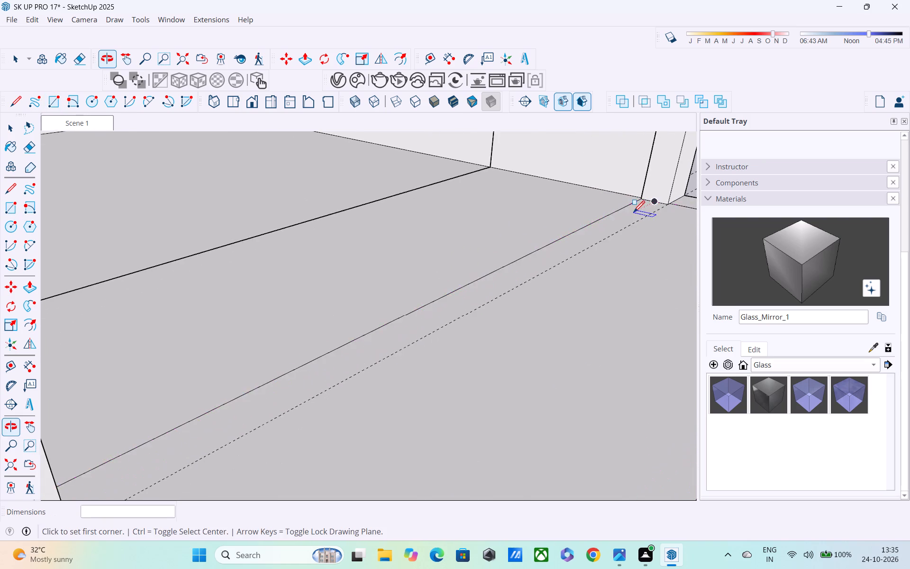
scroll(634, 213, "down", 4)
middle_click_drag(606, 242, 218, 252)
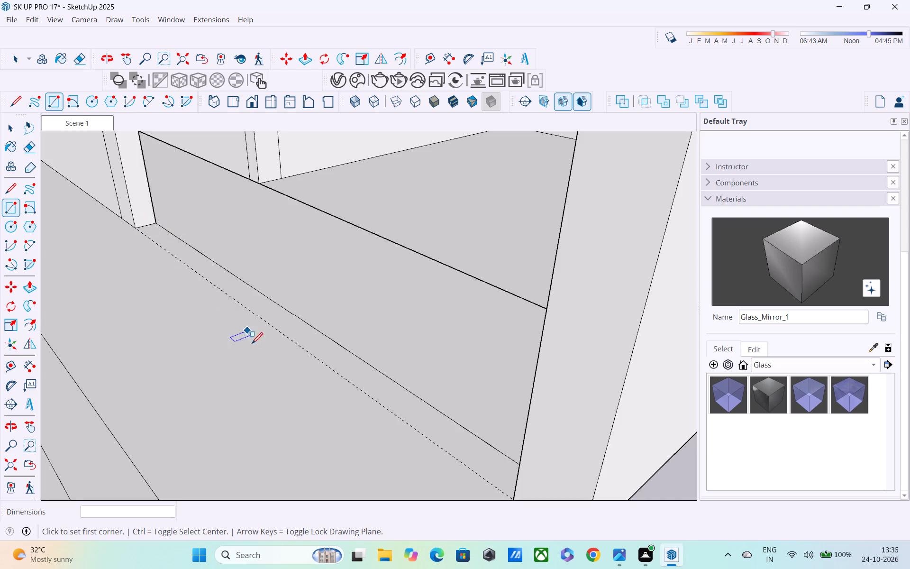
middle_click_drag(507, 472, 649, 479)
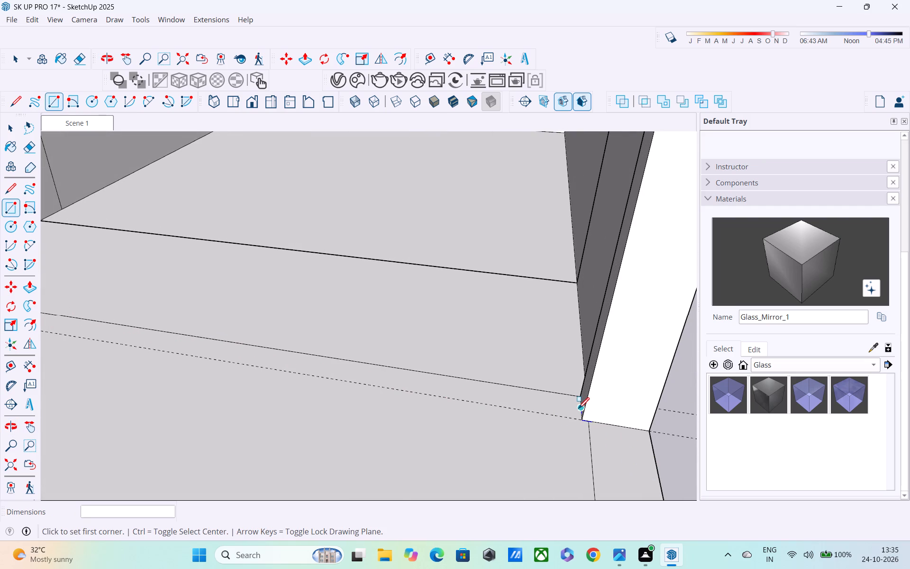
key("t")
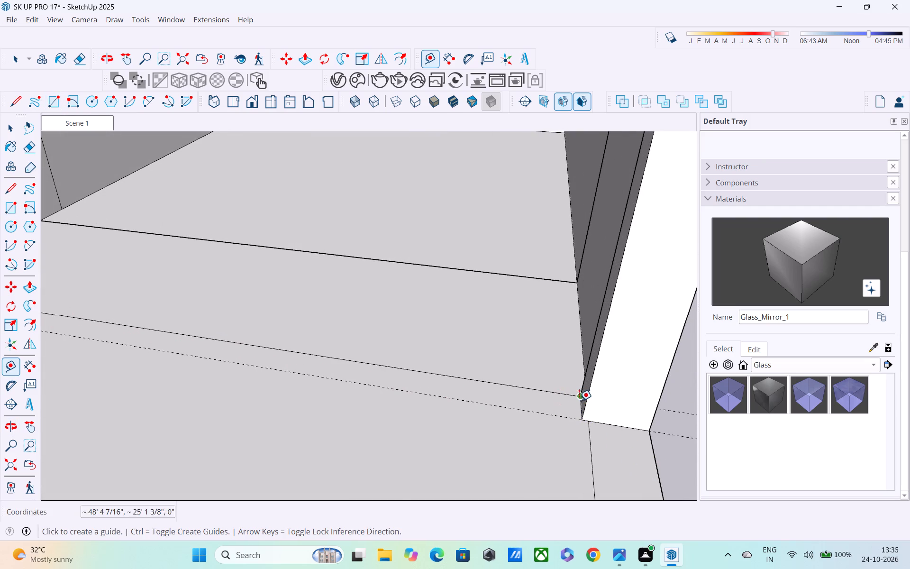
left_click(576, 404)
middle_click_drag(384, 346, 647, 391, "shift")
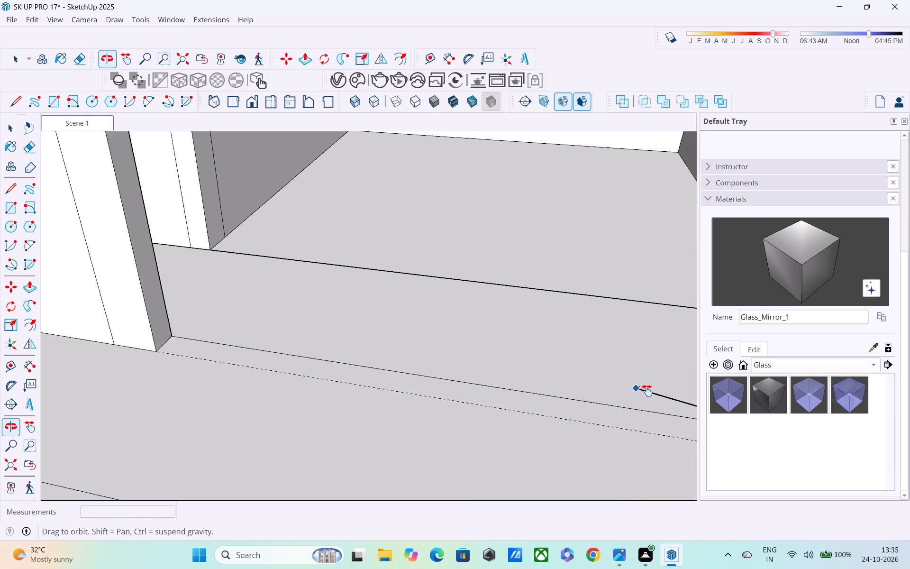
middle_click_drag(647, 391, 650, 391, "shift")
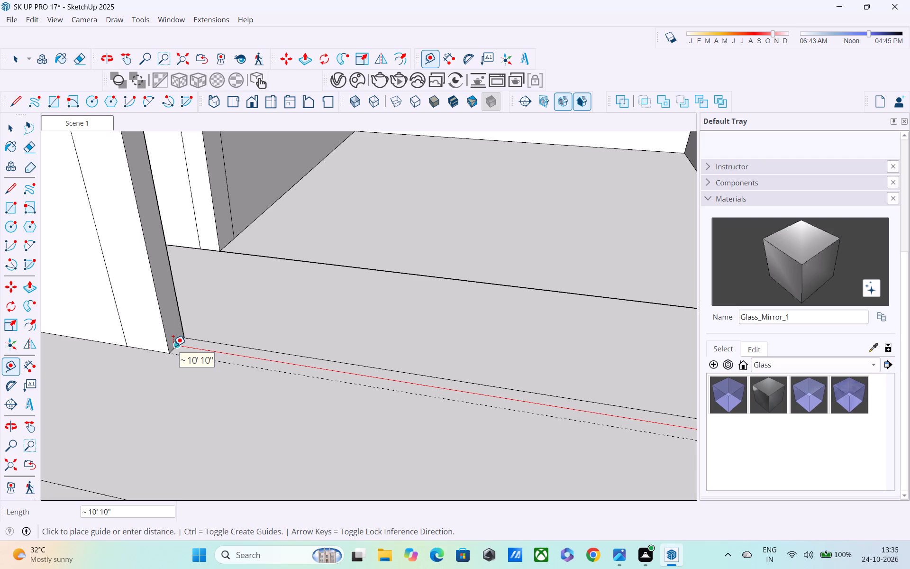
key("Escape")
Draw an upright 10'10" by 6' rectangle in the empty space beside the house, clear of the building.
scroll(271, 481, "down", 1)
middle_click_drag(278, 485, 224, 316, "shift")
scroll(223, 300, "down", 5)
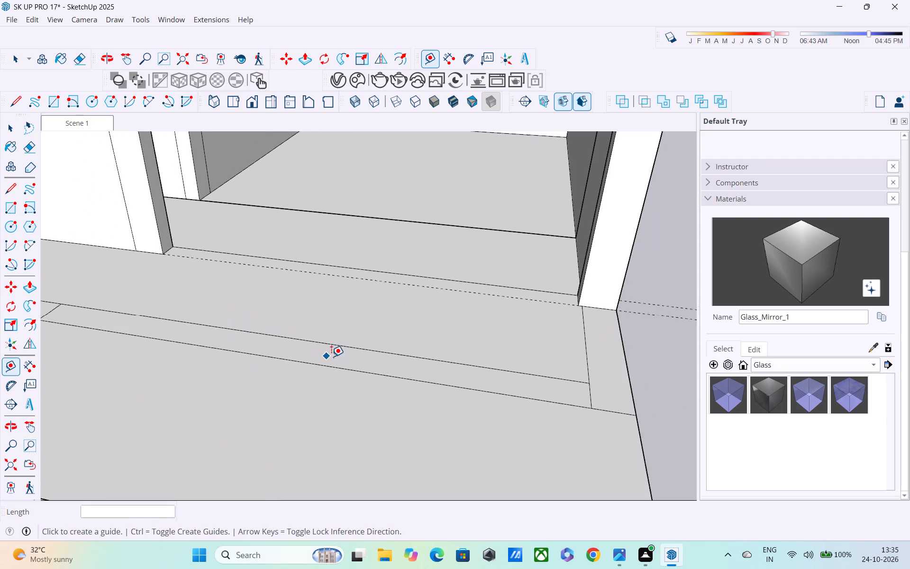
middle_click_drag(332, 357, 130, 210, "shift")
scroll(146, 217, "down", 3)
middle_click_drag(409, 286, 165, 362)
scroll(444, 217, "down", 4)
middle_click_drag(465, 208, 278, 358, "shift")
scroll(355, 347, "down", 4)
middle_click_drag(482, 330, 275, 478)
scroll(377, 358, "down", 3)
key("space")
middle_click_drag(393, 335, 402, 257)
scroll(402, 257, "down", 2)
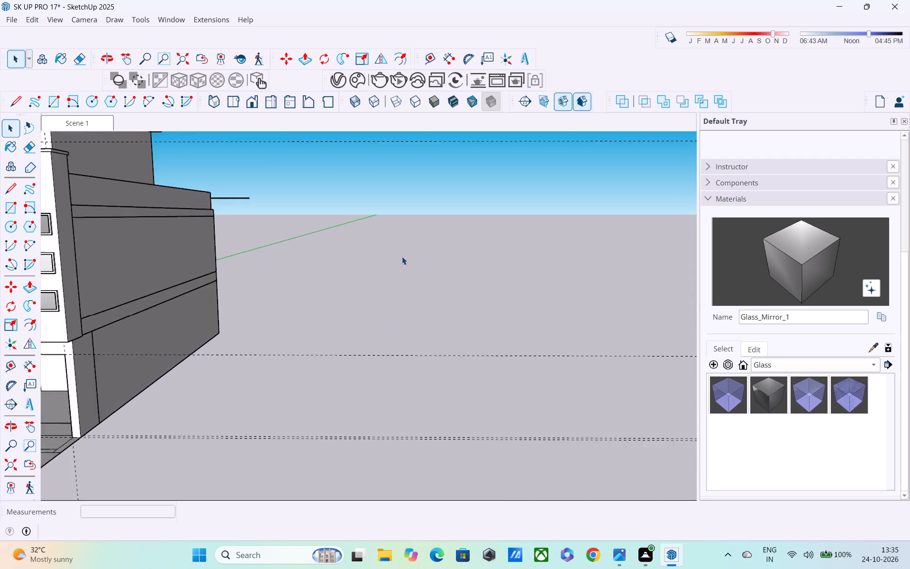
scroll(402, 257, "down", 1)
middle_click_drag(400, 275, 451, 293)
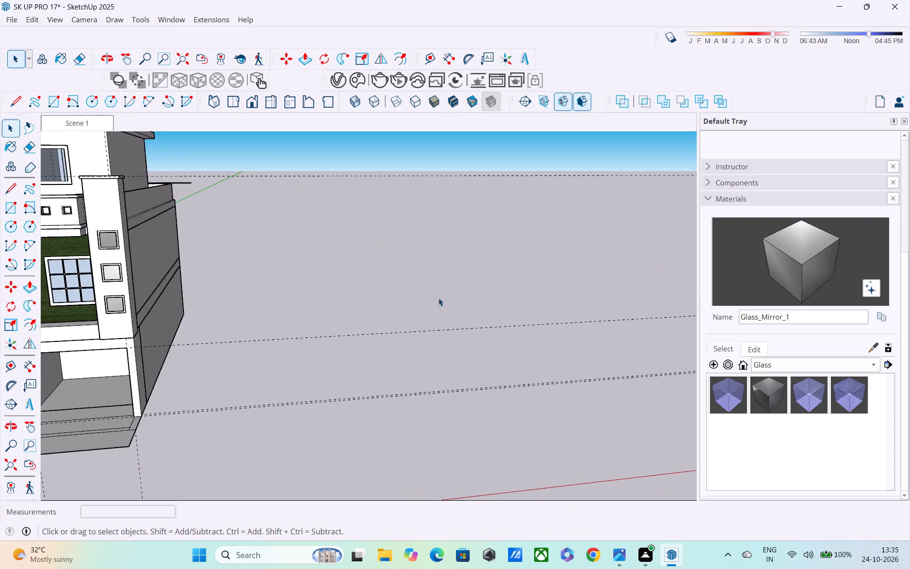
middle_click_drag(426, 309, 423, 347)
middle_click_drag(423, 347, 407, 391, "shift")
key("r")
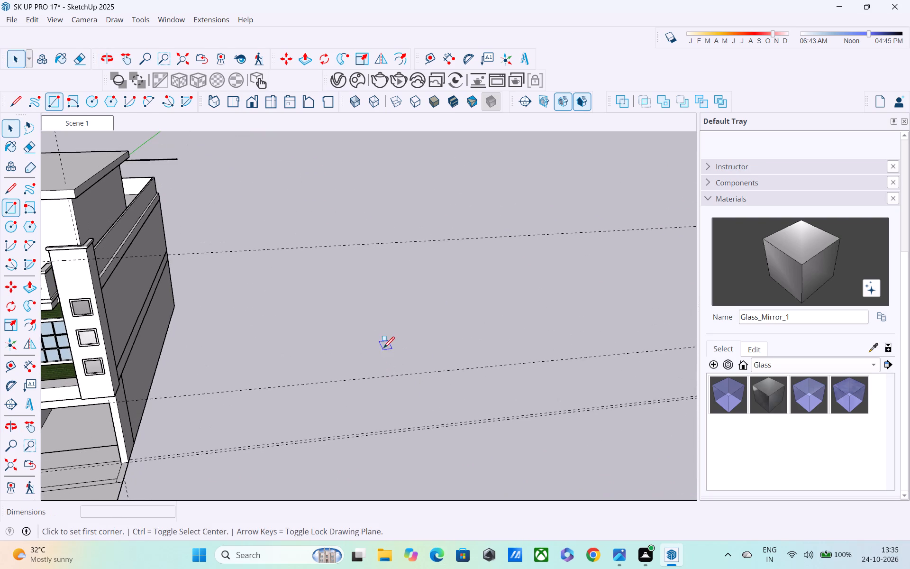
left_click(384, 325)
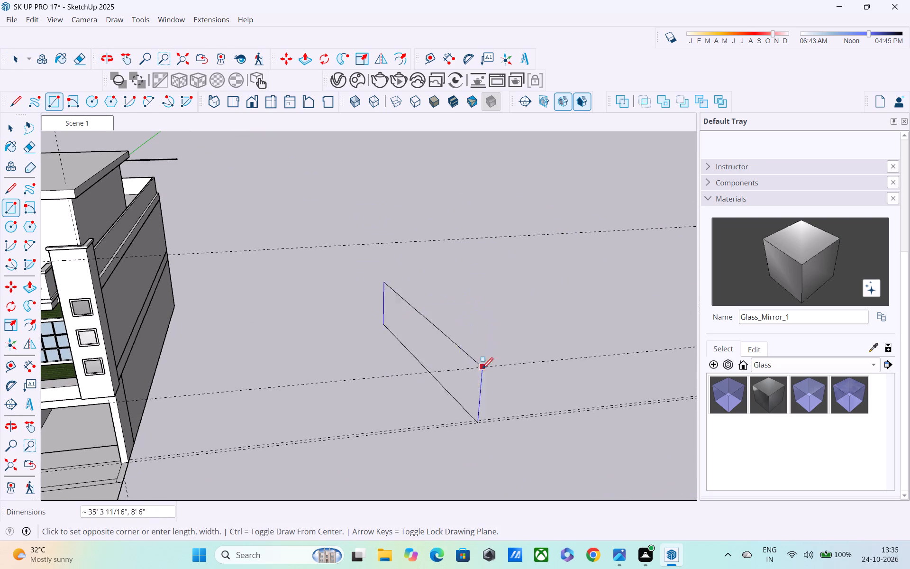
scroll(432, 195, "down", 1)
scroll(372, 262, "down", 2)
middle_click_drag(382, 292, 359, 277)
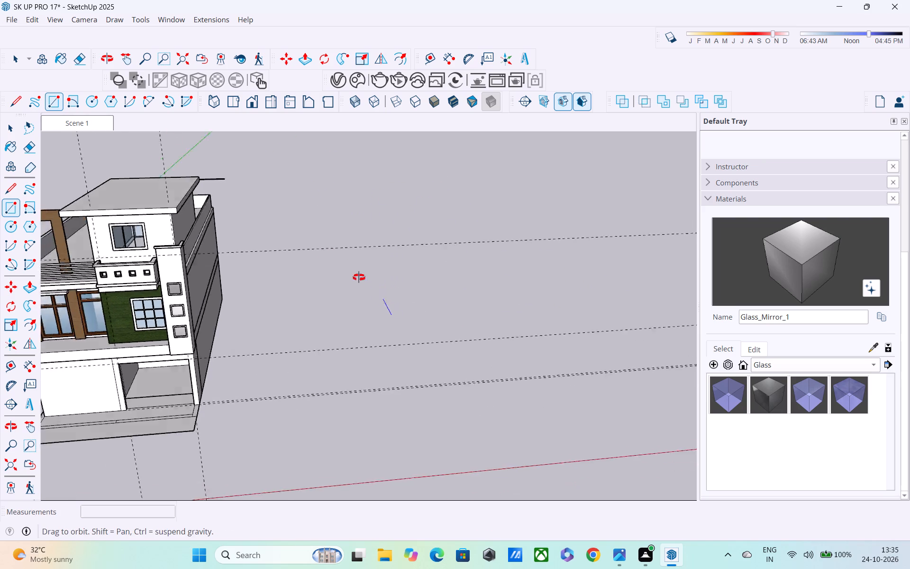
middle_click_drag(359, 277, 164, 164)
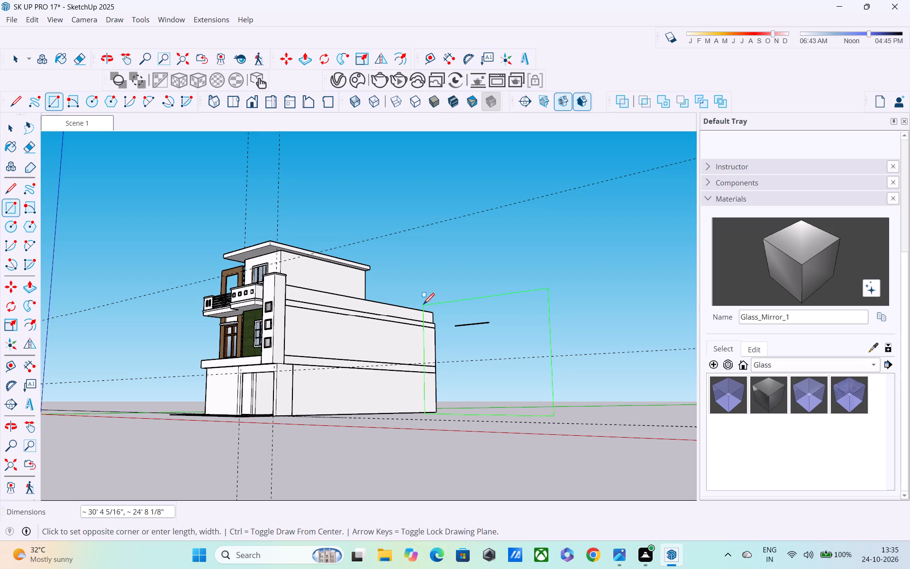
type("10")
type("'10\"")
key("period")
key("BackSpace")
key("comma")
key("8")
key("BackSpace")
type("6'")
key("Return")
middle_click_drag(453, 378, 498, 406)
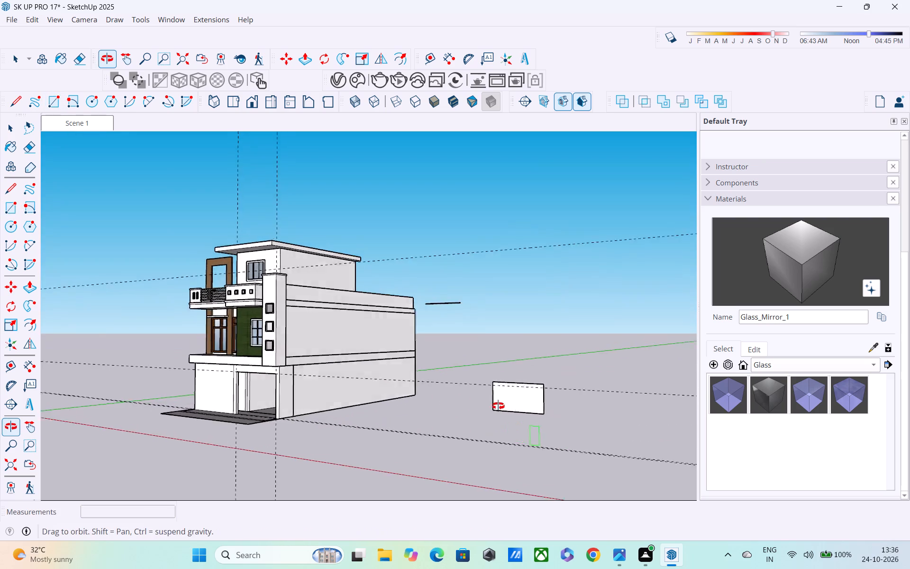
Extrude the face of the upright rectangle beside the house 3" to make a thin panel.
middle_click_drag(498, 406, 583, 406)
scroll(499, 409, "up", 4)
middle_click_drag(487, 407, 522, 380)
scroll(464, 403, "up", 3)
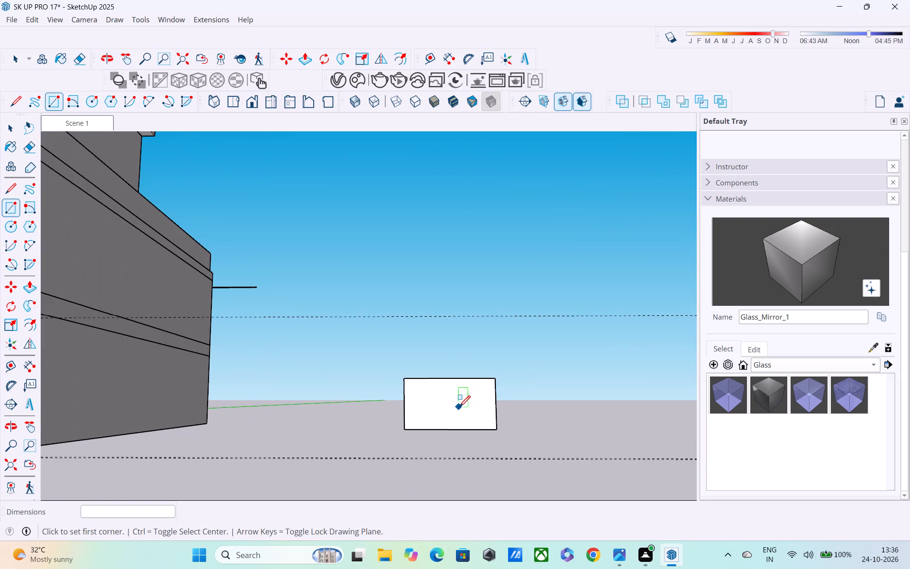
middle_click_drag(458, 414, 596, 411, "shift")
middle_click_drag(564, 414, 455, 435)
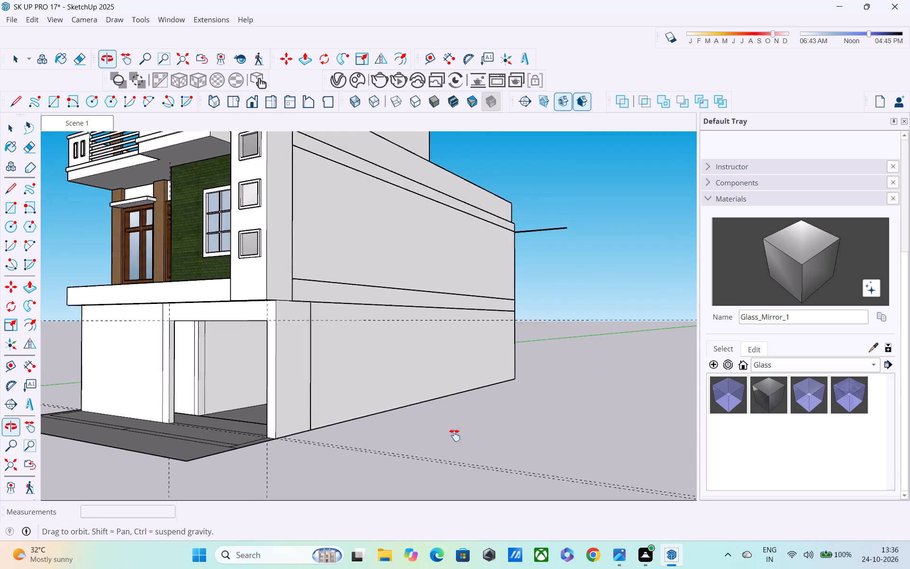
middle_click_drag(455, 435, 147, 352)
middle_click_drag(397, 279, 470, 332)
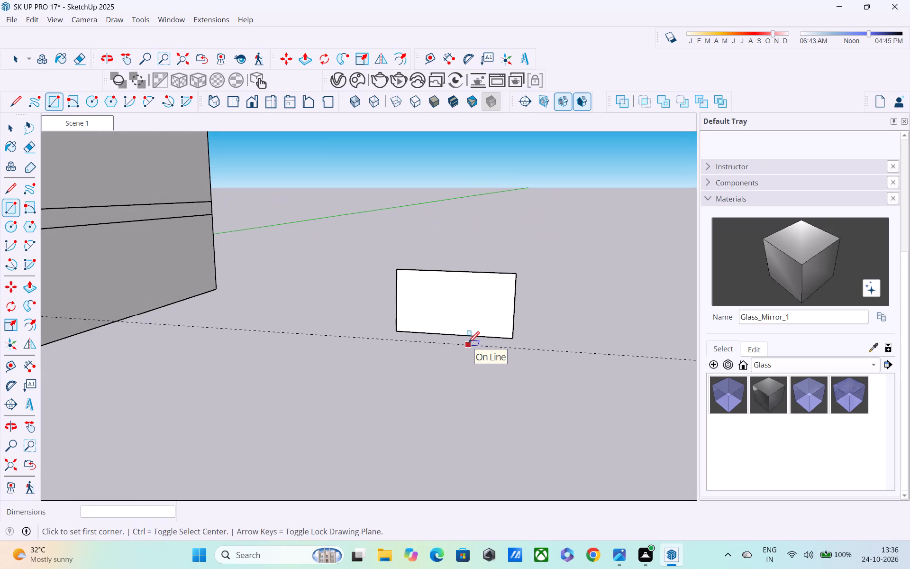
scroll(468, 344, "up", 2)
middle_click_drag(468, 344, 448, 385, "shift")
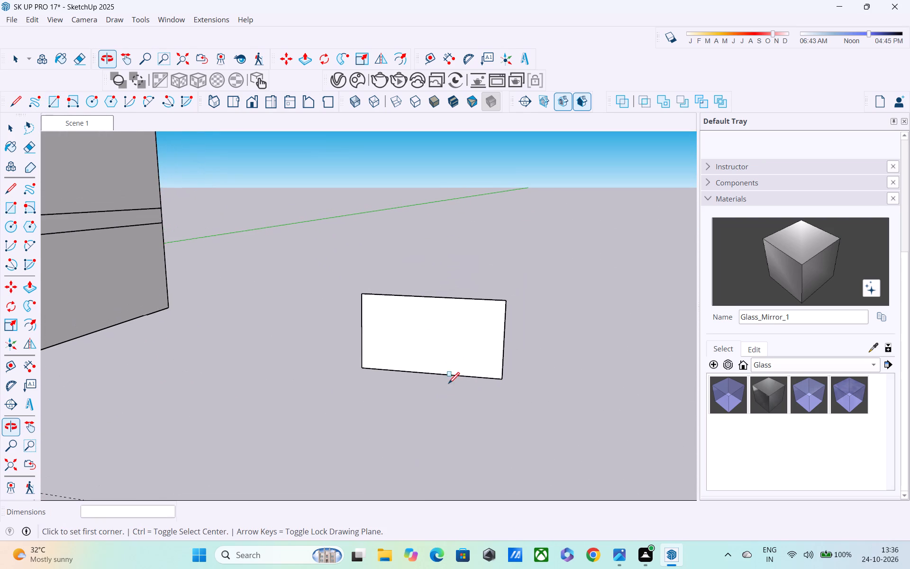
scroll(450, 358, "up", 1)
key("space")
left_click(442, 335)
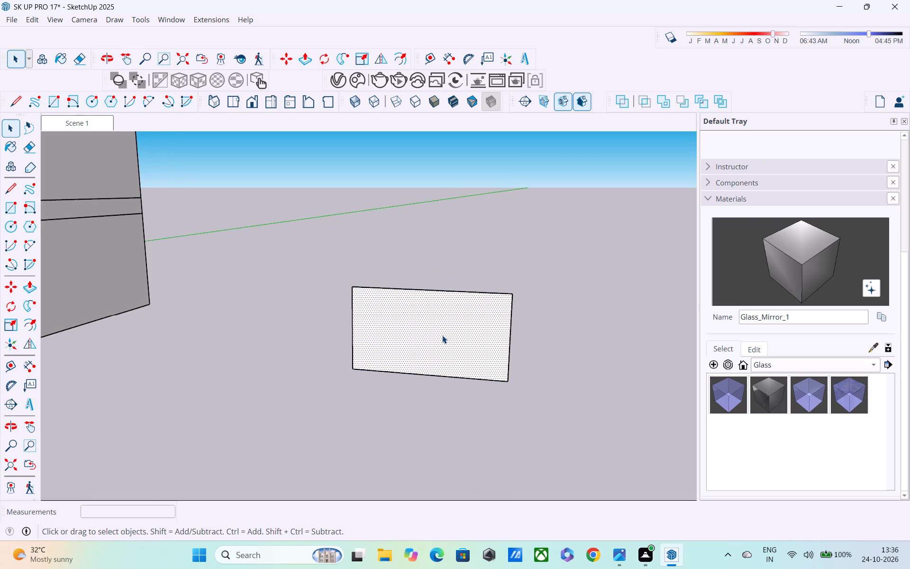
key("p")
left_click(446, 331)
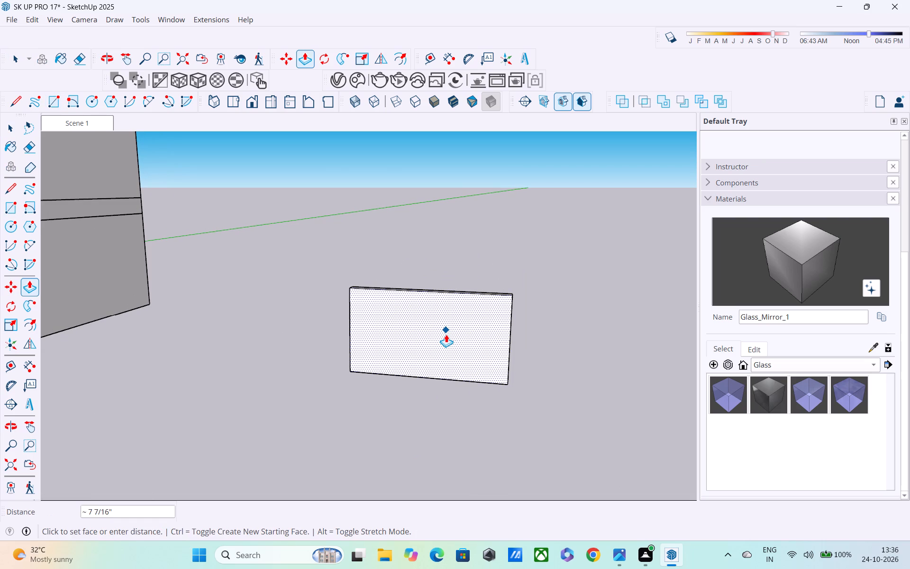
type("3\"")
key("Return")
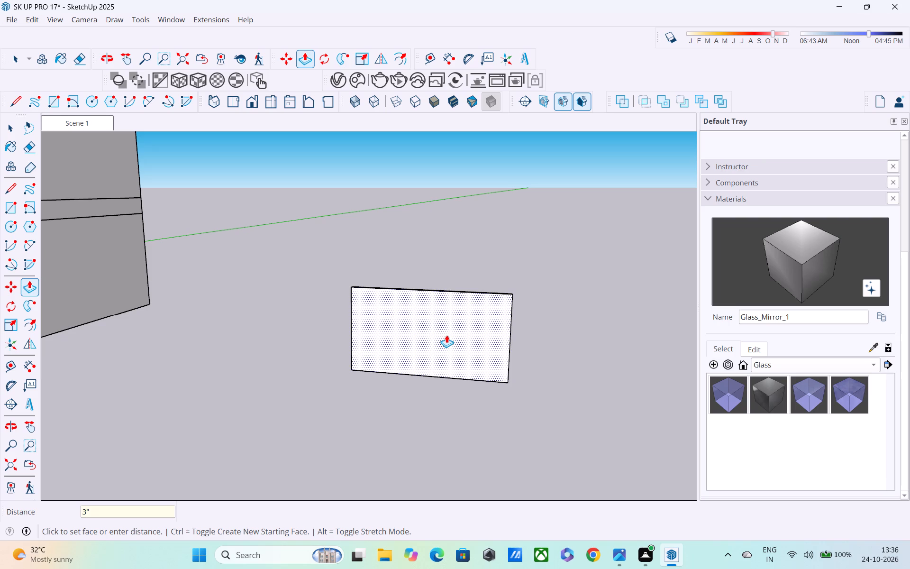
Draw a vertical line down the middle of the panel's face, from its top edge to its bottom edge.
key("l")
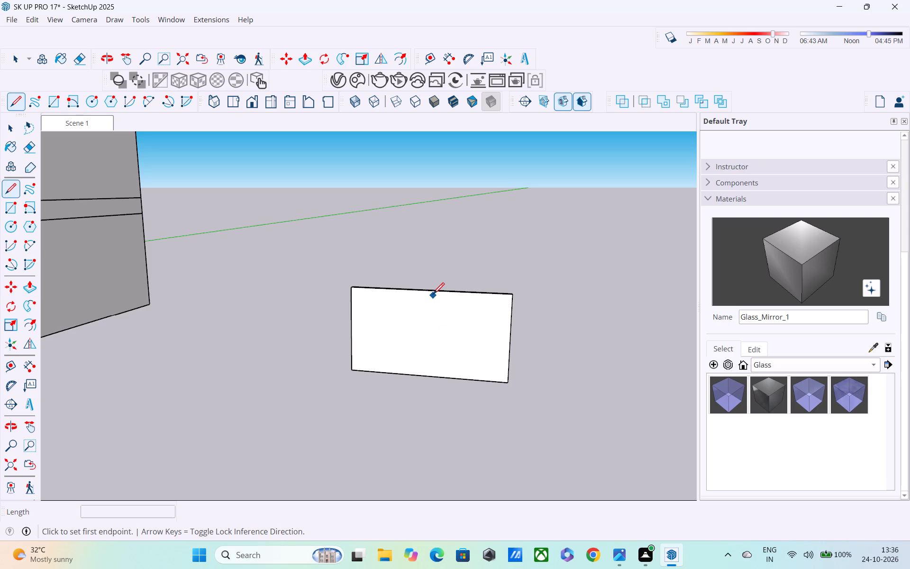
left_click(433, 293)
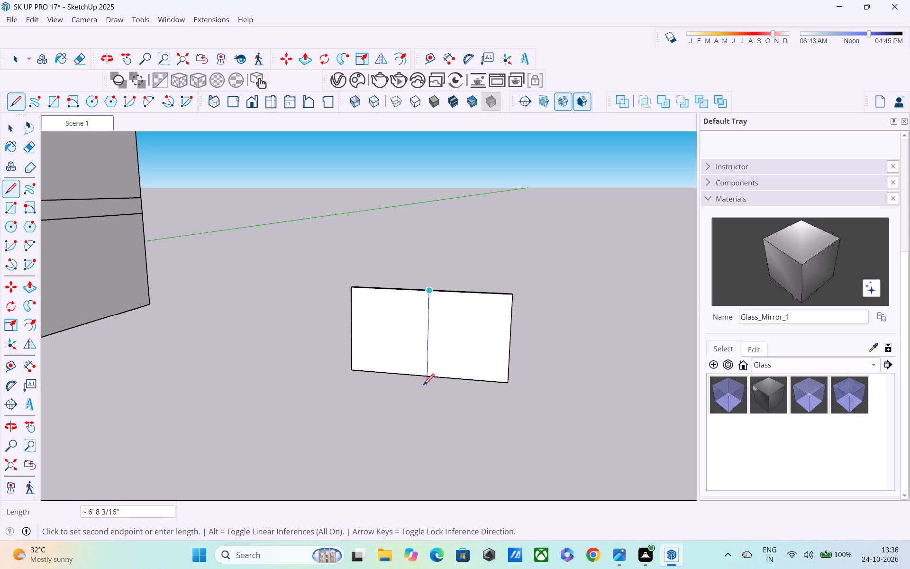
left_click(426, 376)
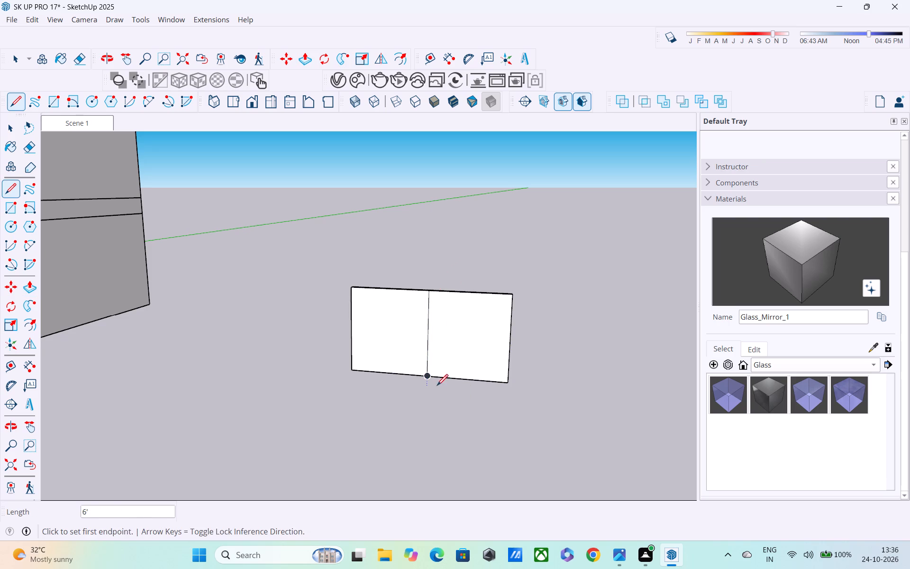
Place two horizontal guides on the panel's face, 1' below the top edge and 1' above the bottom edge.
middle_click_drag(437, 386, 525, 411)
scroll(494, 331, "up", 3)
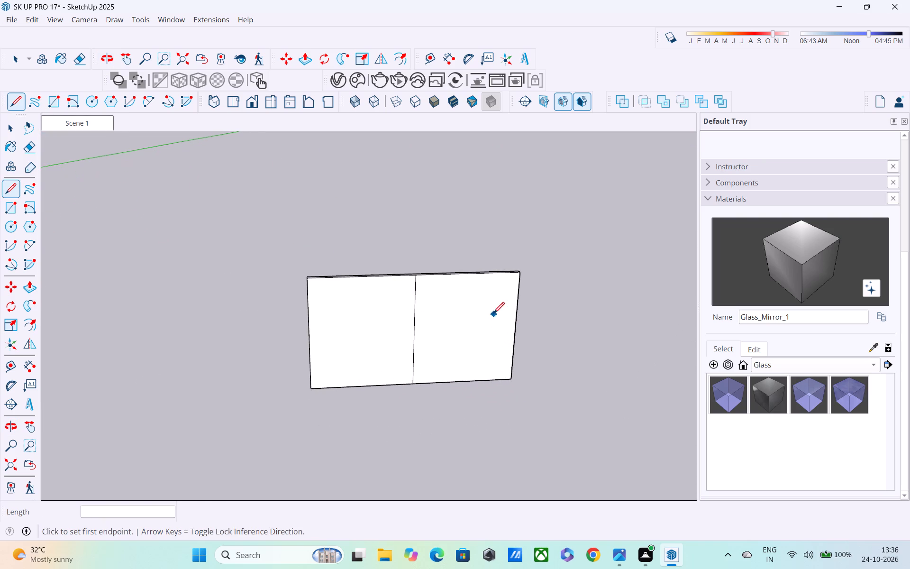
middle_click_drag(452, 311, 443, 285)
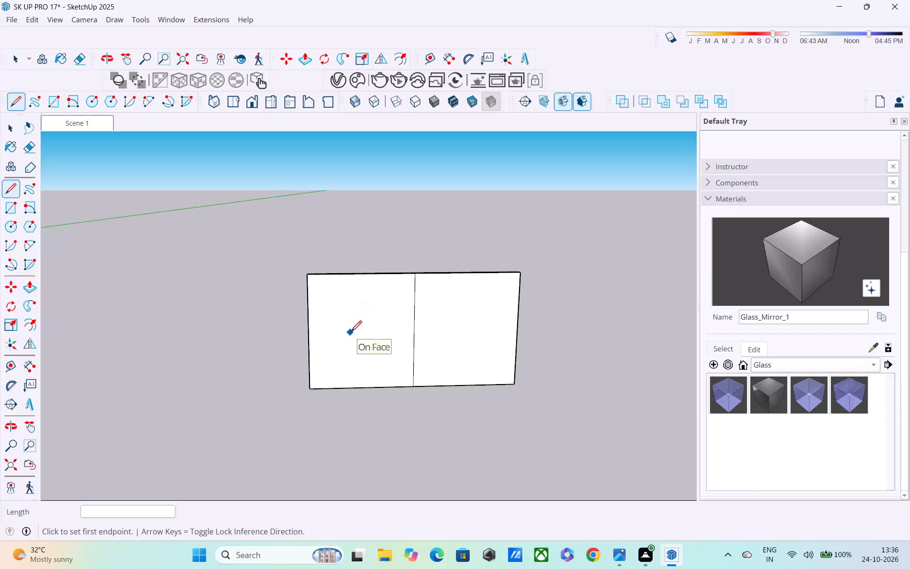
middle_click_drag(351, 333, 428, 339, "shift")
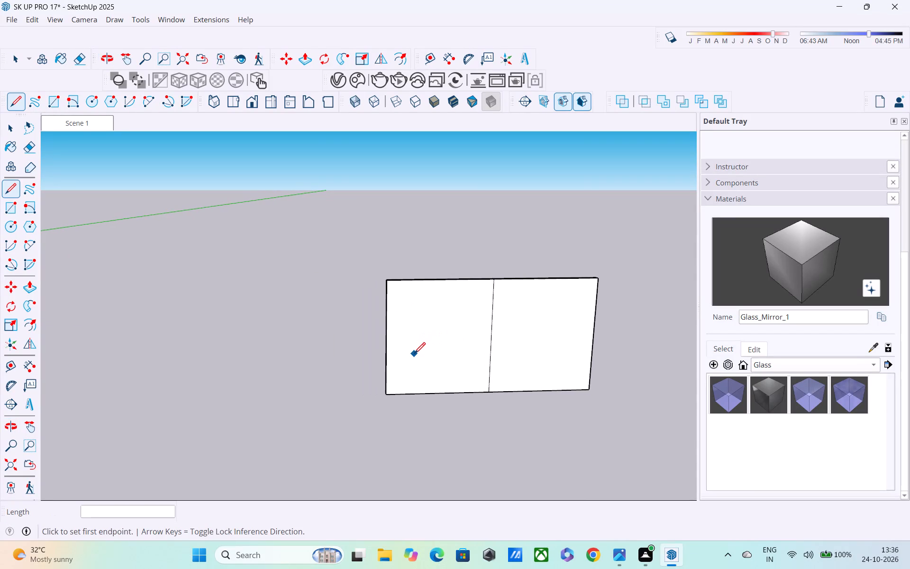
key("space")
key("t")
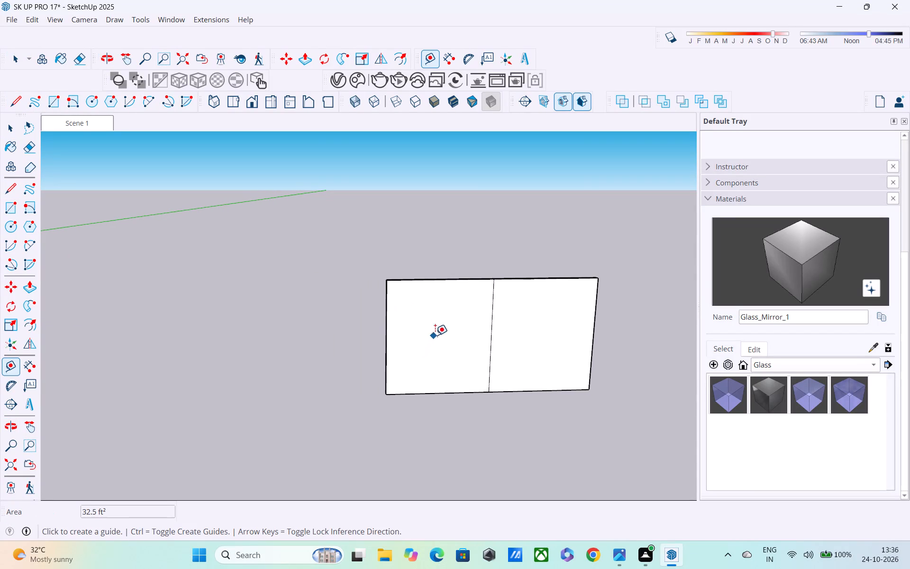
left_click(454, 280)
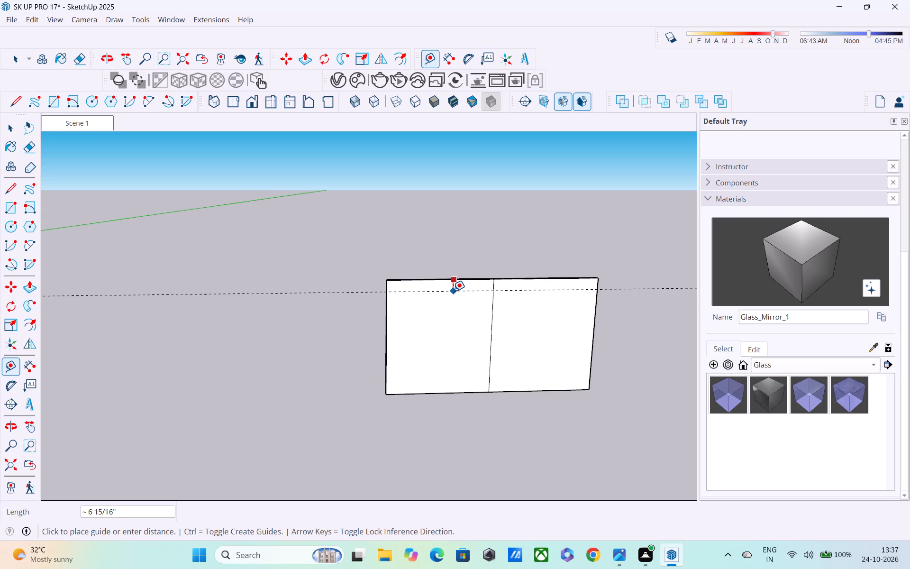
type("1'")
key("Return")
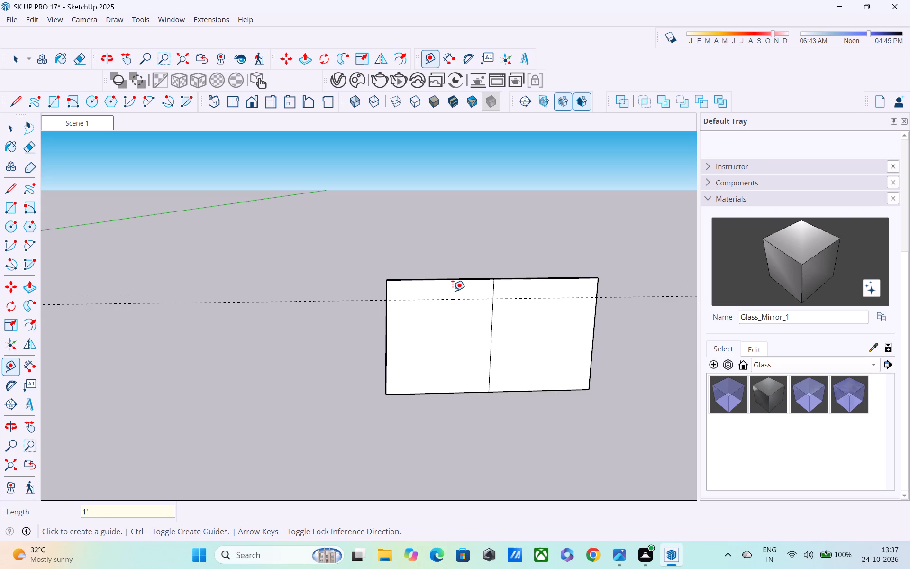
left_click(443, 394)
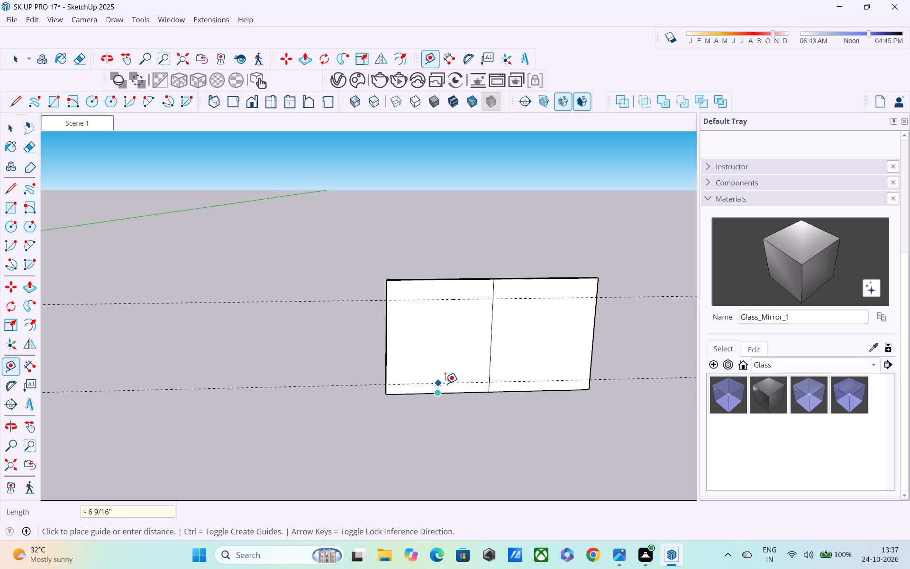
type("1'")
key("Return")
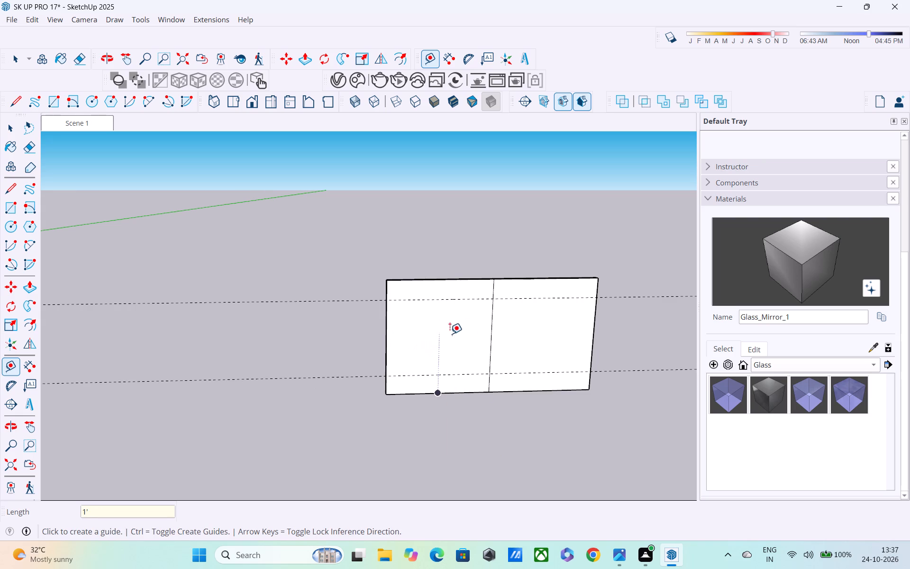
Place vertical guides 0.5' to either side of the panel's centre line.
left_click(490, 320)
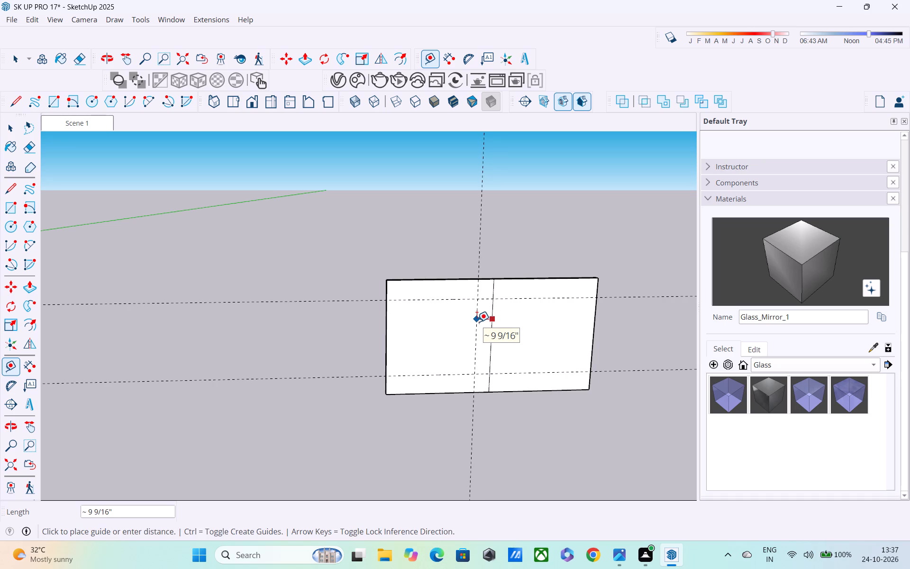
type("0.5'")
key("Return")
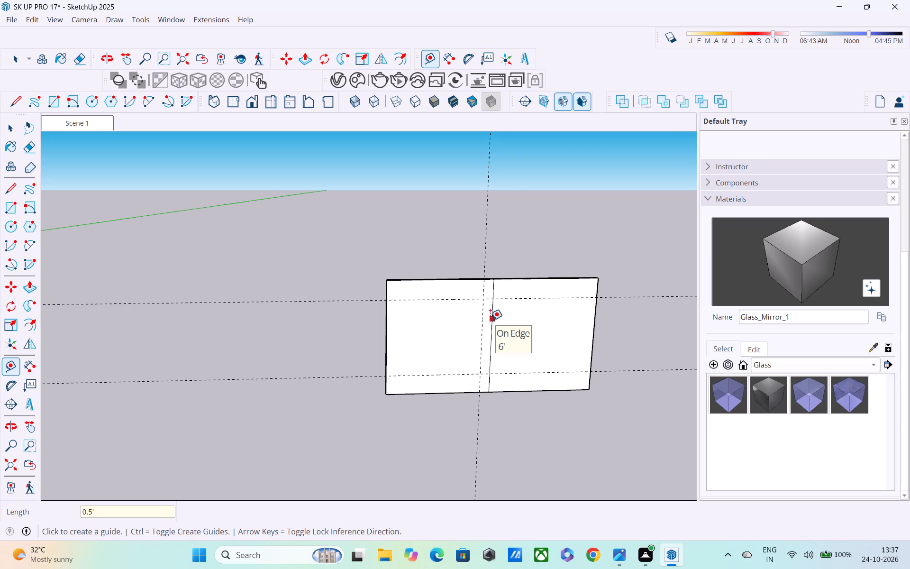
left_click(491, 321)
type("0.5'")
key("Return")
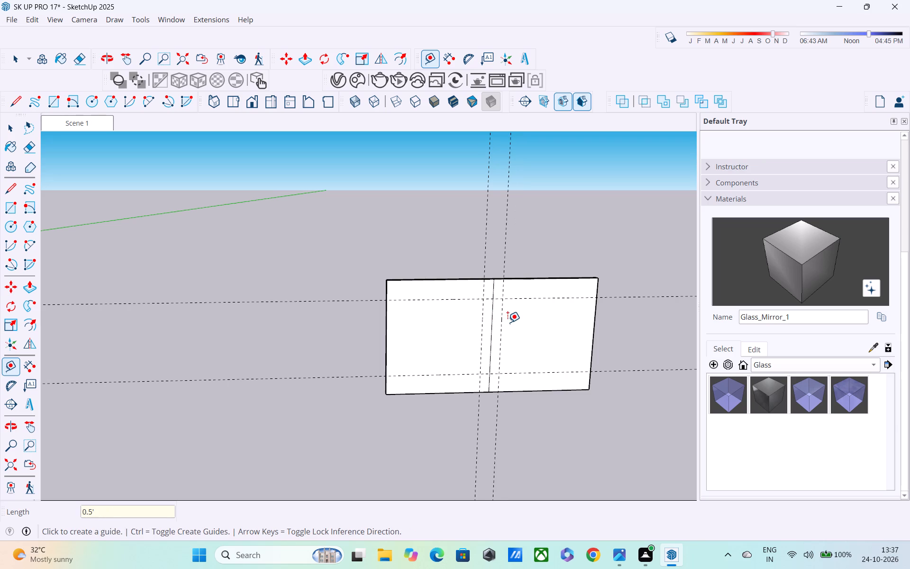
Place vertical guides 1' inside each side edge of the panel and 1' to either side of its centre line.
left_click(482, 317)
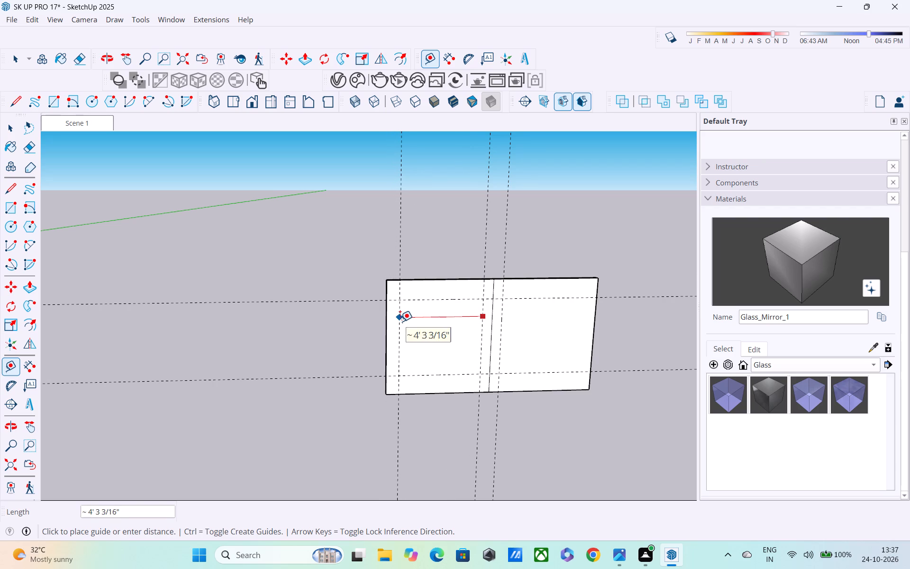
key("Escape")
left_click(386, 315)
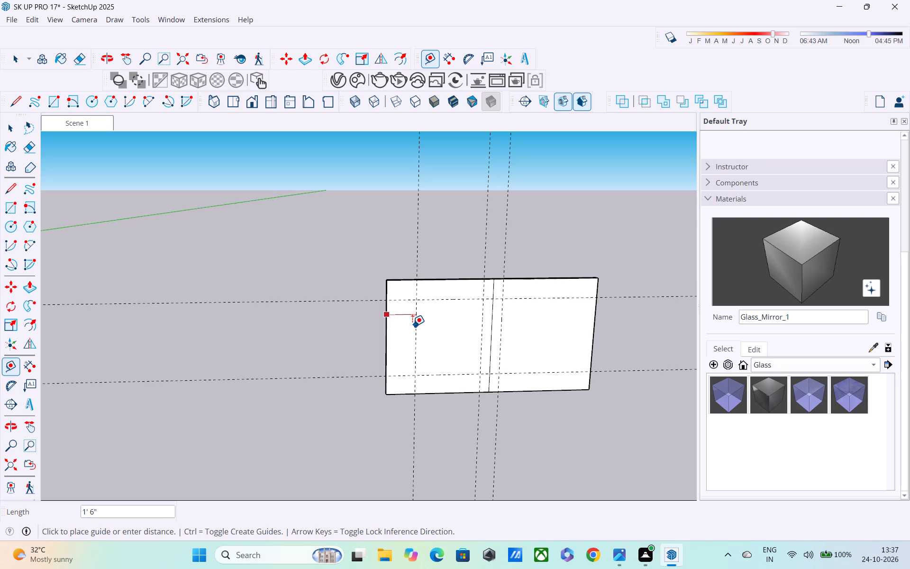
type("1'")
key("Return")
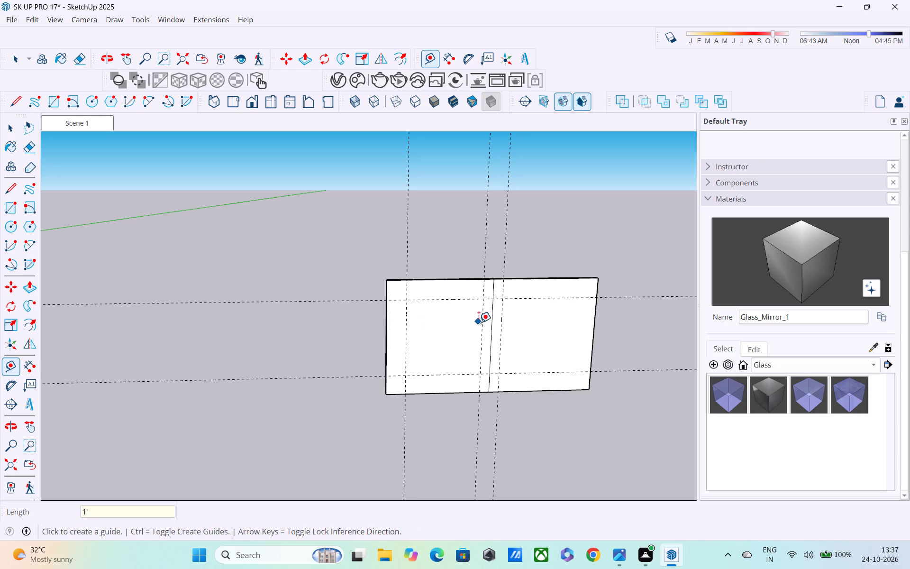
left_click(489, 329)
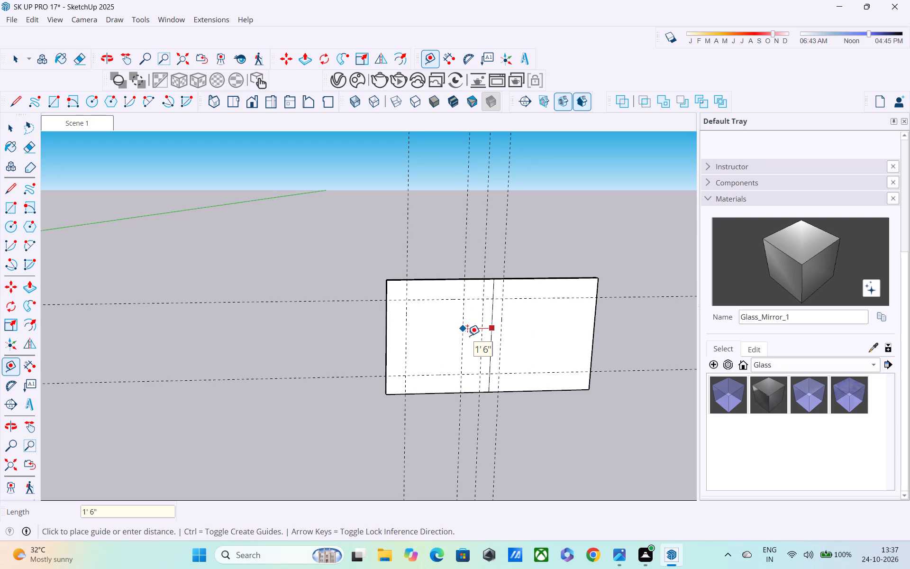
type("1'")
key("Return")
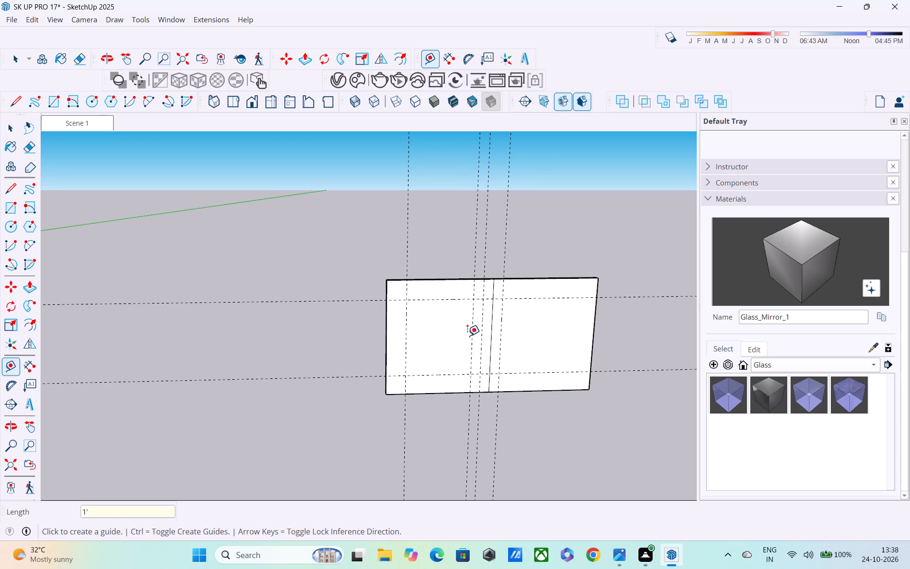
left_click(495, 321)
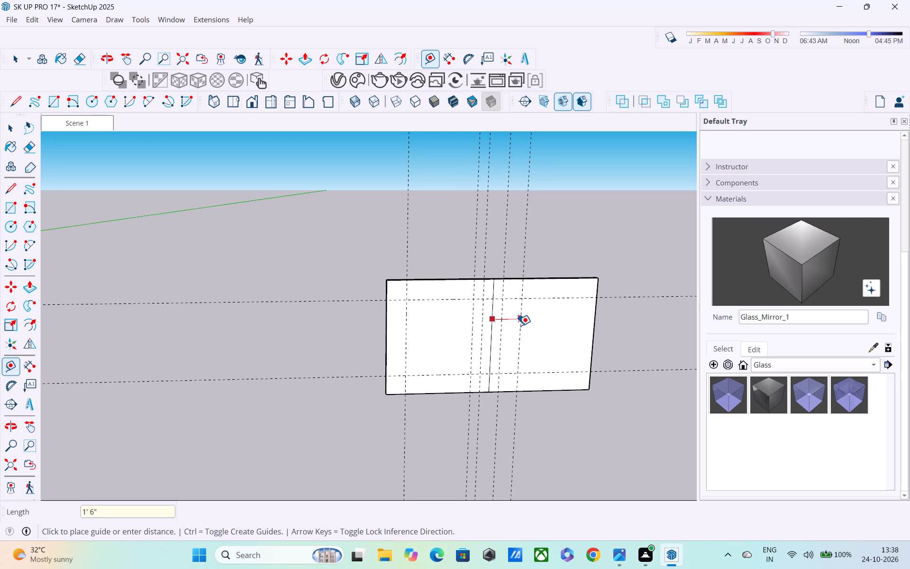
type("1'")
key("Return")
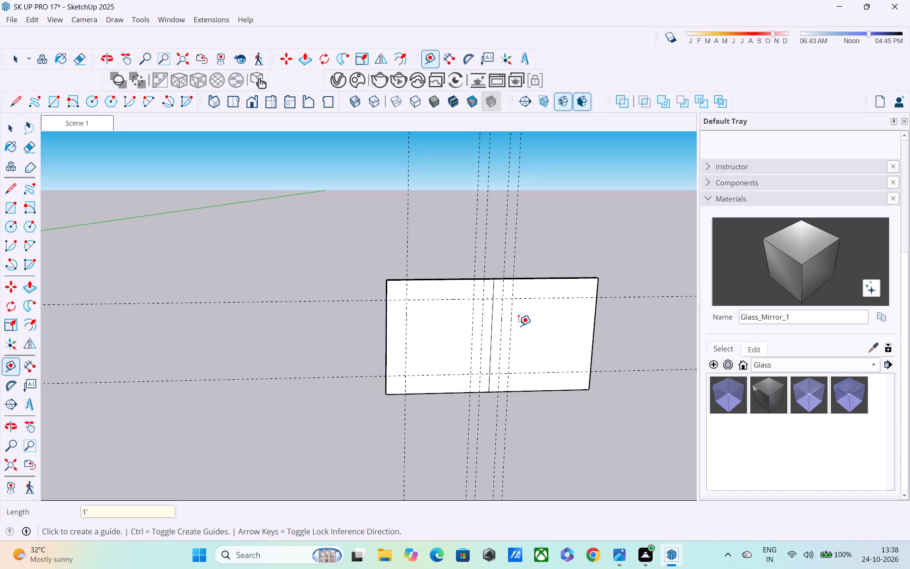
left_click(594, 303)
type("1'")
key("Return")
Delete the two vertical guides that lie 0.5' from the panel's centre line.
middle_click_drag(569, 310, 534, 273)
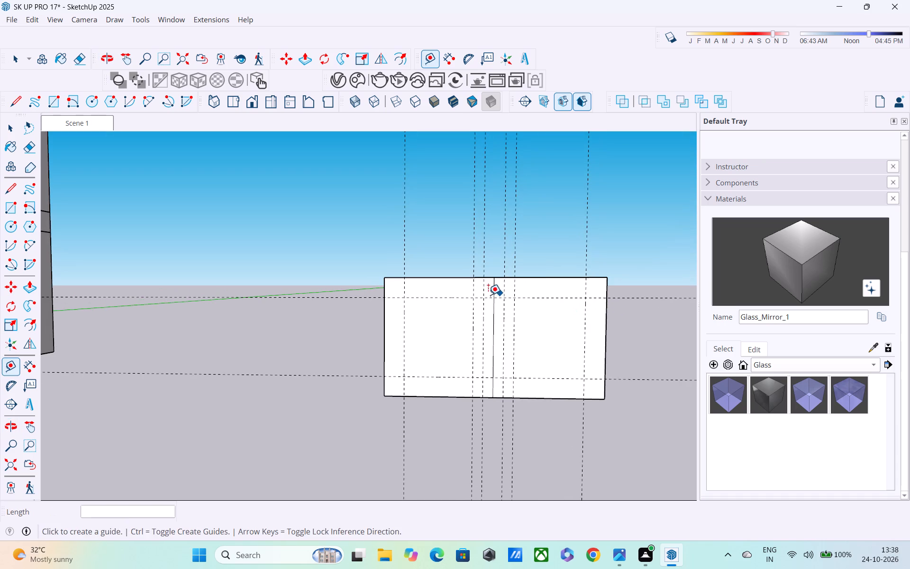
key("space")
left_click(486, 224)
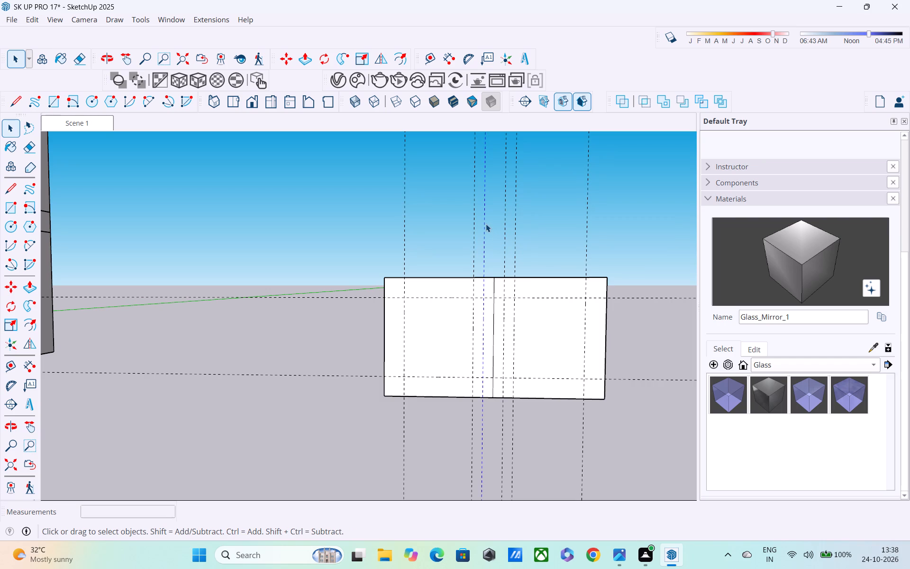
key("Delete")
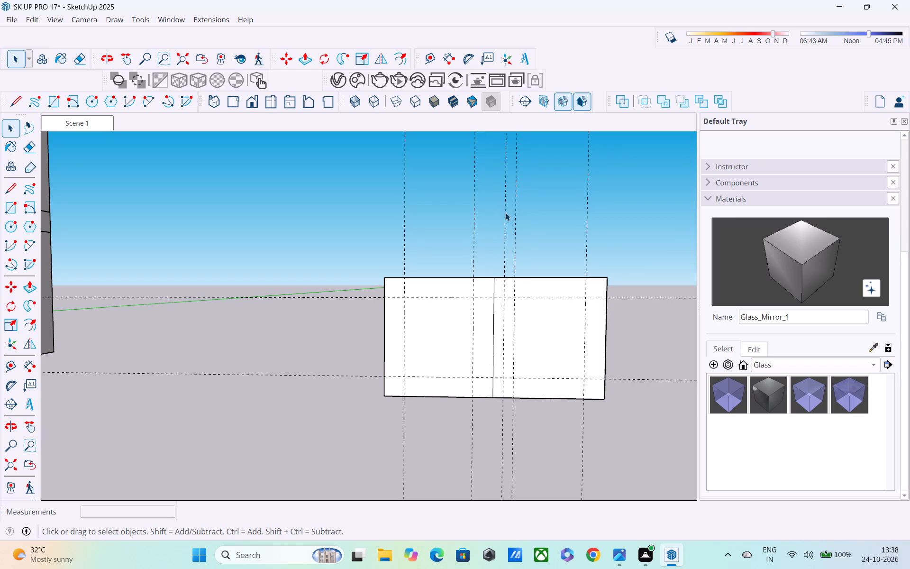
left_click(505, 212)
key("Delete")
Draw a 3'5"-wide, 4'-high rectangle between the guides in the left bay of the panel.
middle_click_drag(494, 272, 534, 314)
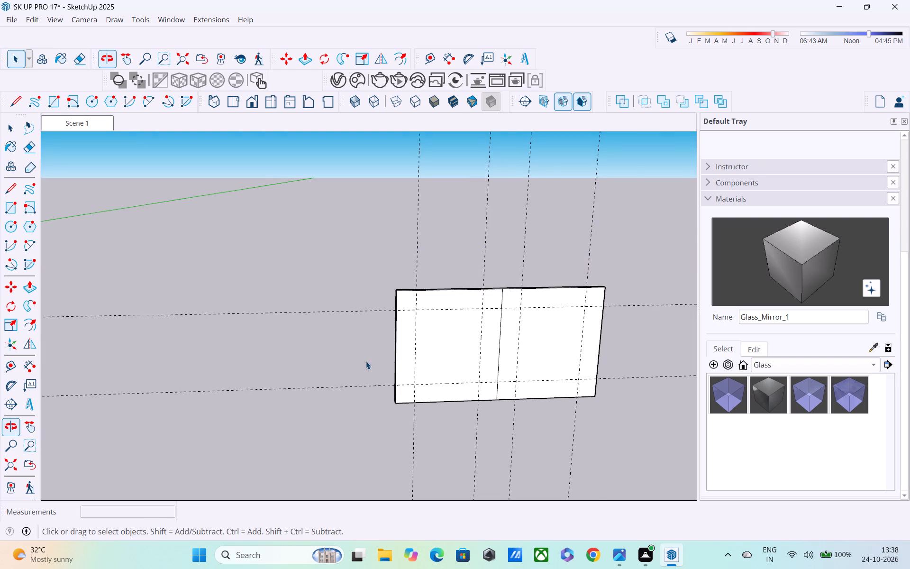
scroll(365, 347, "up", 2)
middle_click_drag(414, 302, 382, 264)
scroll(480, 321, "up", 4)
middle_click_drag(470, 320, 451, 304)
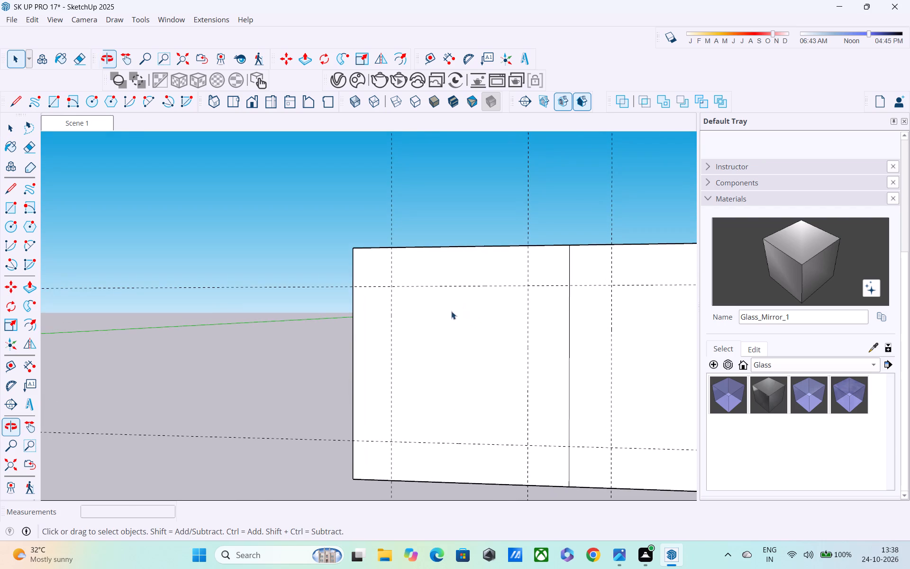
key("r")
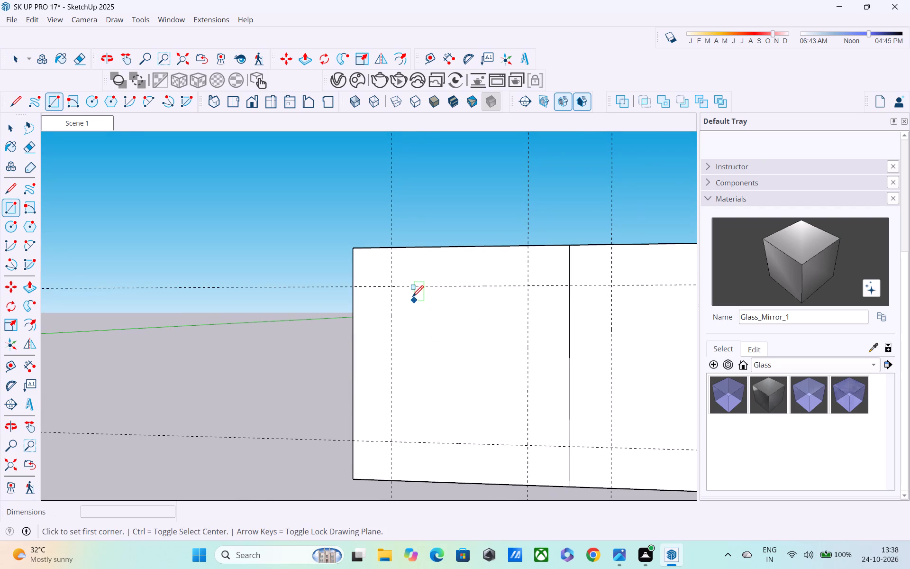
left_click(392, 286)
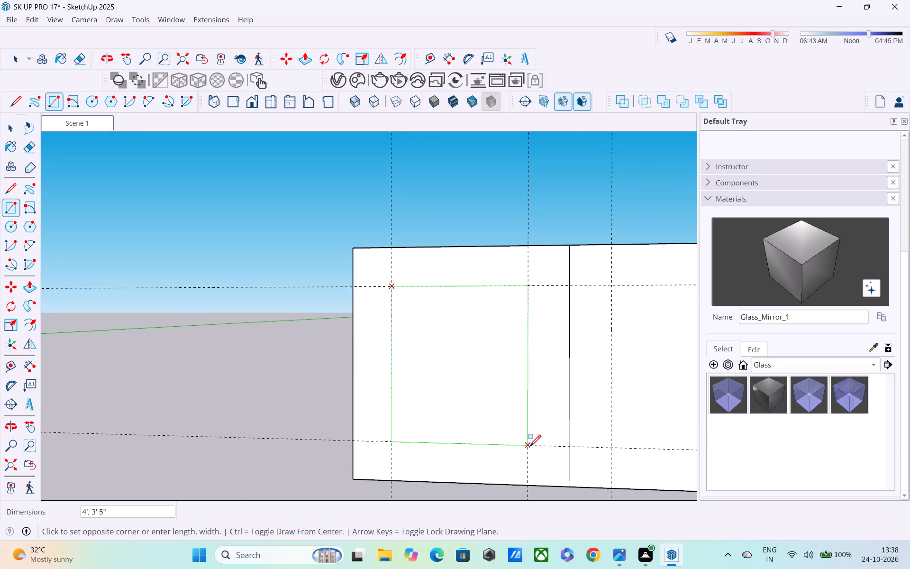
left_click(530, 447)
Draw a matching 3'5"-wide, 4'-high rectangle between the guides in the right bay of the panel.
middle_click_drag(551, 458, 345, 413)
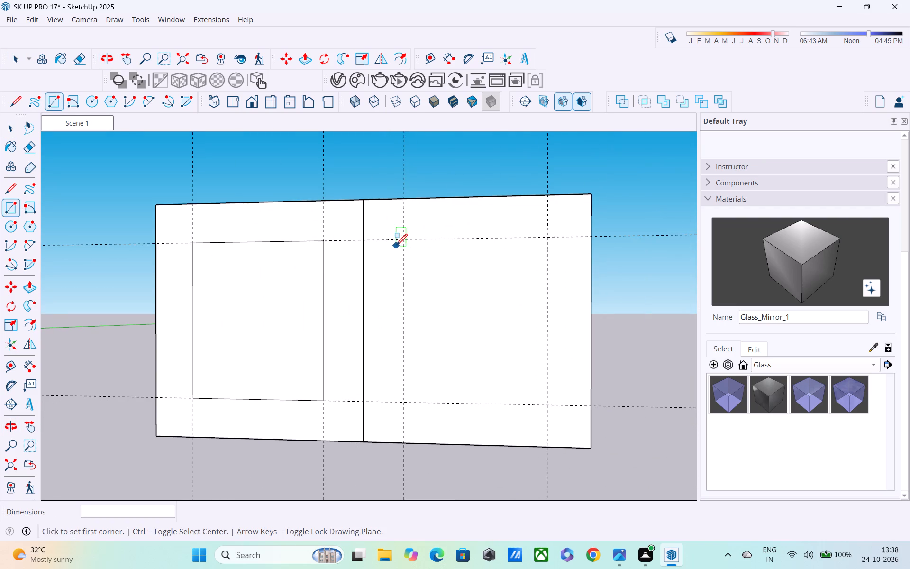
left_click(405, 240)
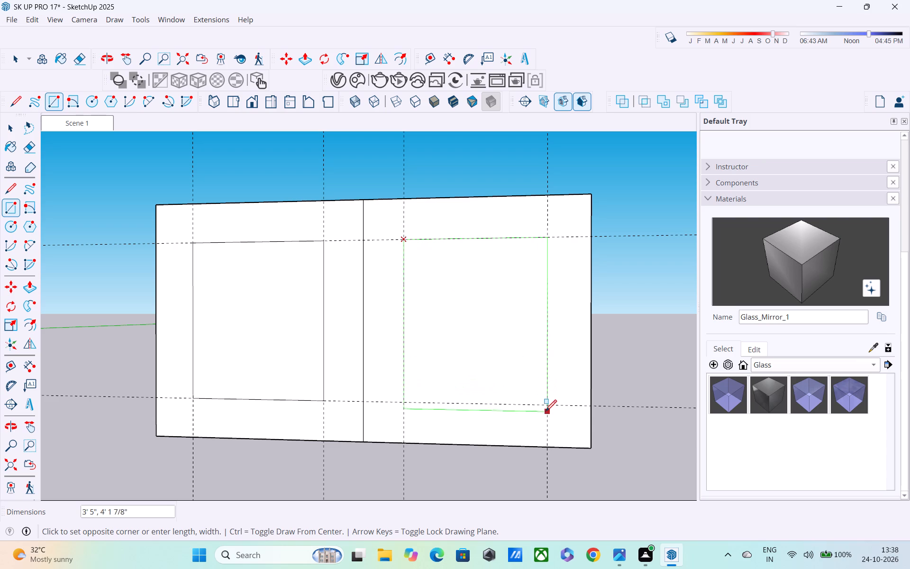
left_click(547, 407)
middle_click_drag(537, 418, 624, 423)
scroll(463, 419, "down", 5)
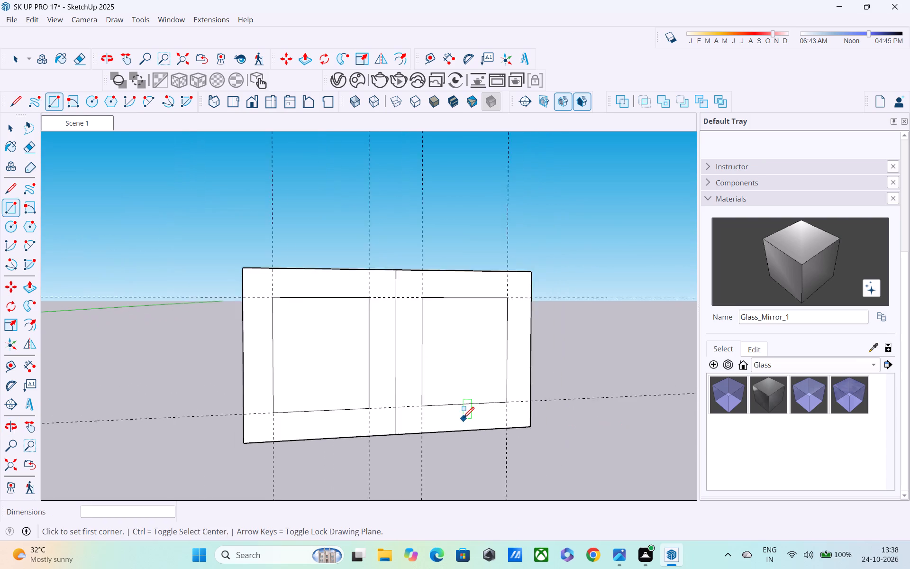
middle_click_drag(451, 421, 379, 419)
scroll(379, 419, "down", 3)
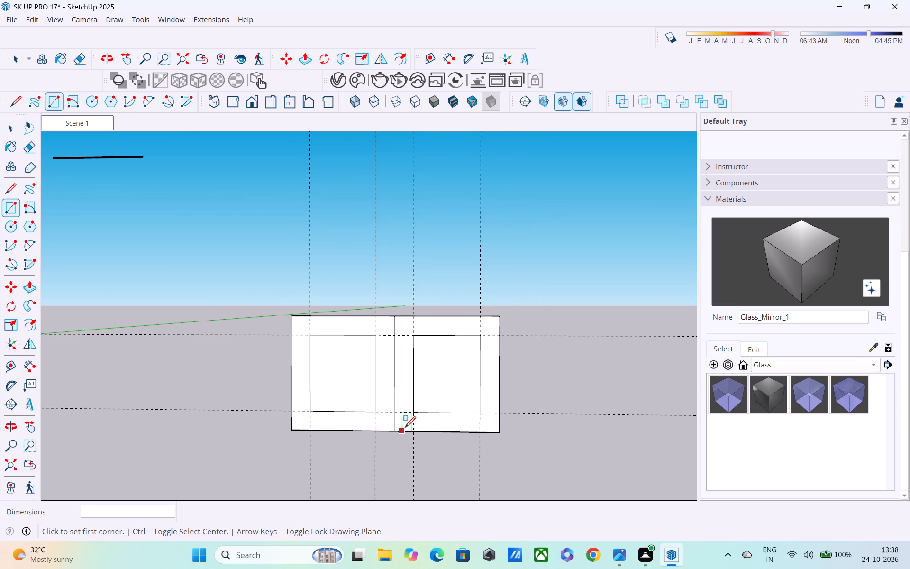
middle_click_drag(430, 428, 455, 451)
key("space")
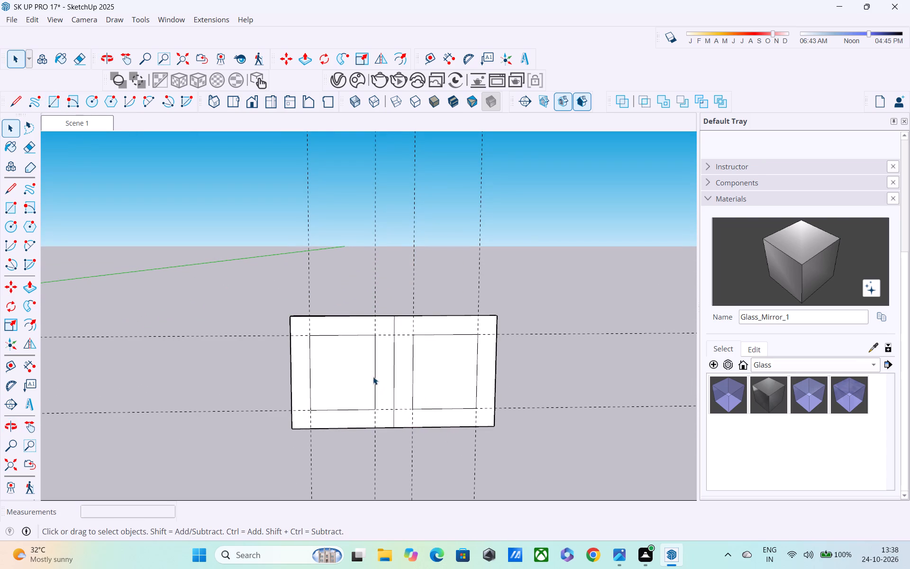
Draw a line along the upper horizontal guide across the panel's full width, from side edge to side edge.
middle_click_drag(370, 370, 256, 431)
scroll(326, 354, "up", 1)
middle_click_drag(323, 354, 164, 447)
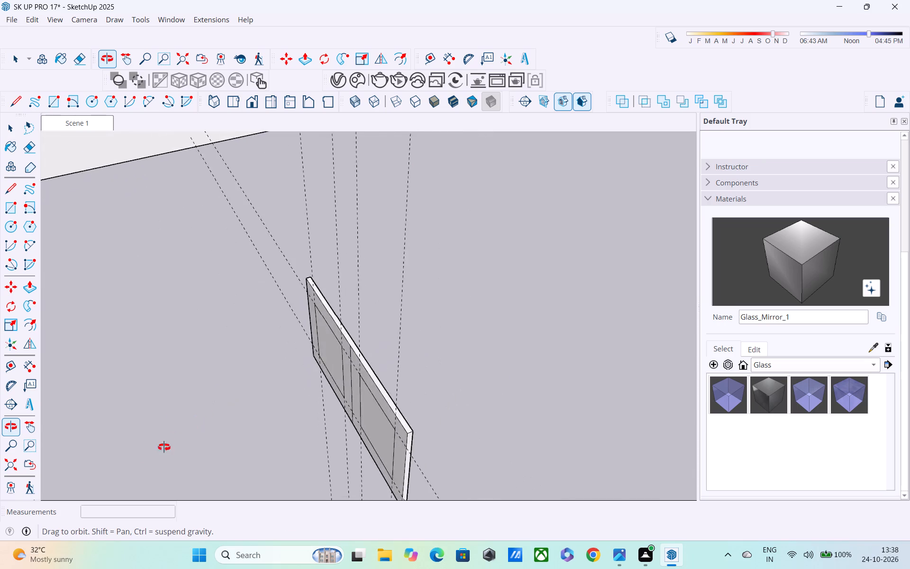
middle_click_drag(164, 447, 292, 349)
scroll(294, 352, "down", 1)
middle_click_drag(343, 346, 351, 346)
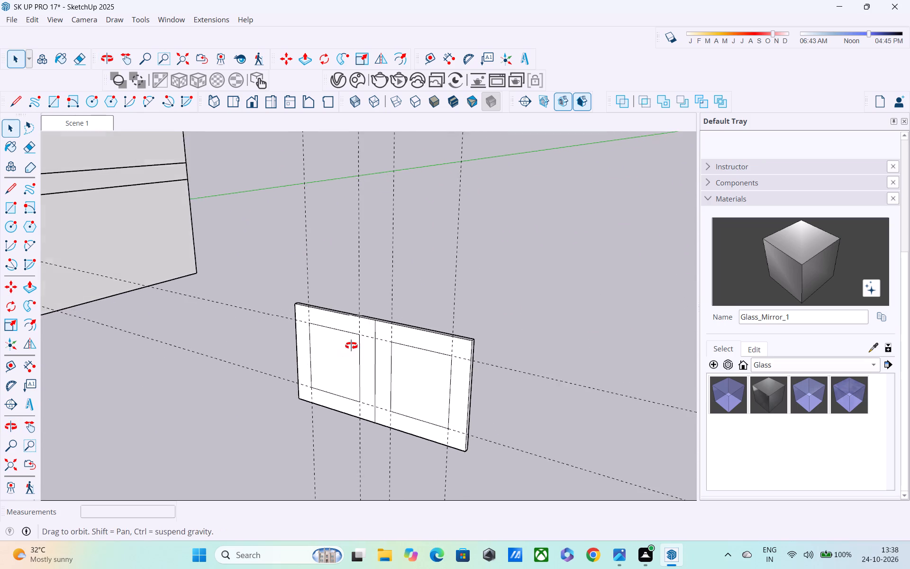
middle_click_drag(351, 346, 383, 342)
key("l")
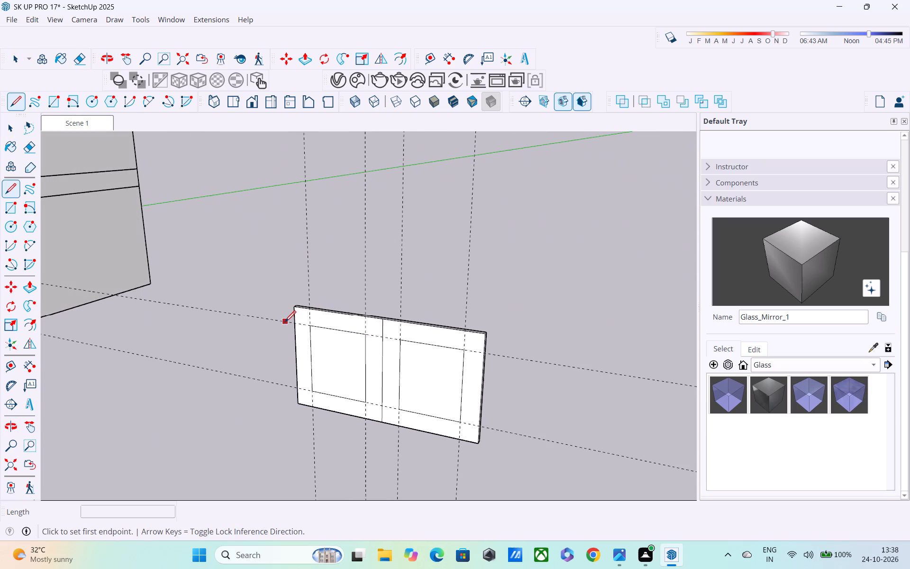
left_click(293, 325)
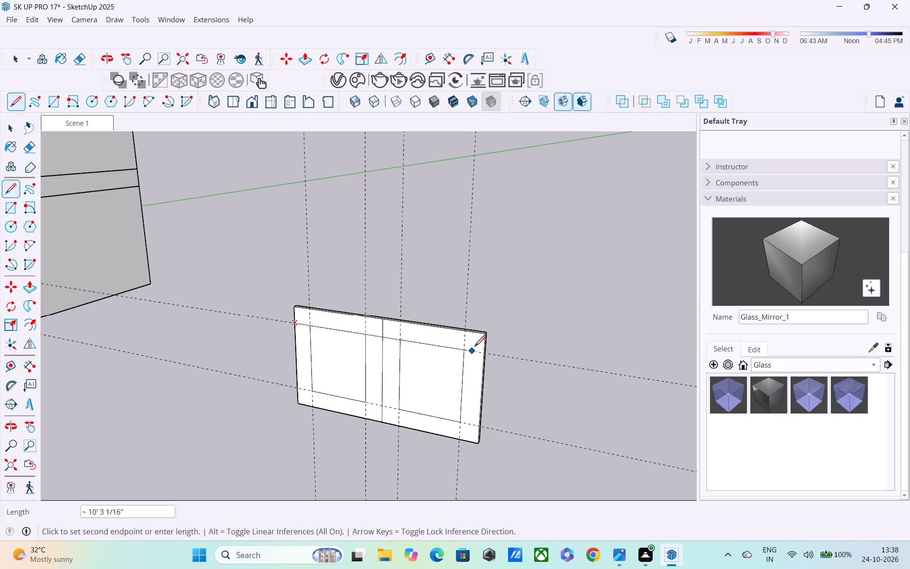
left_click(483, 350)
middle_click_drag(476, 358, 472, 312)
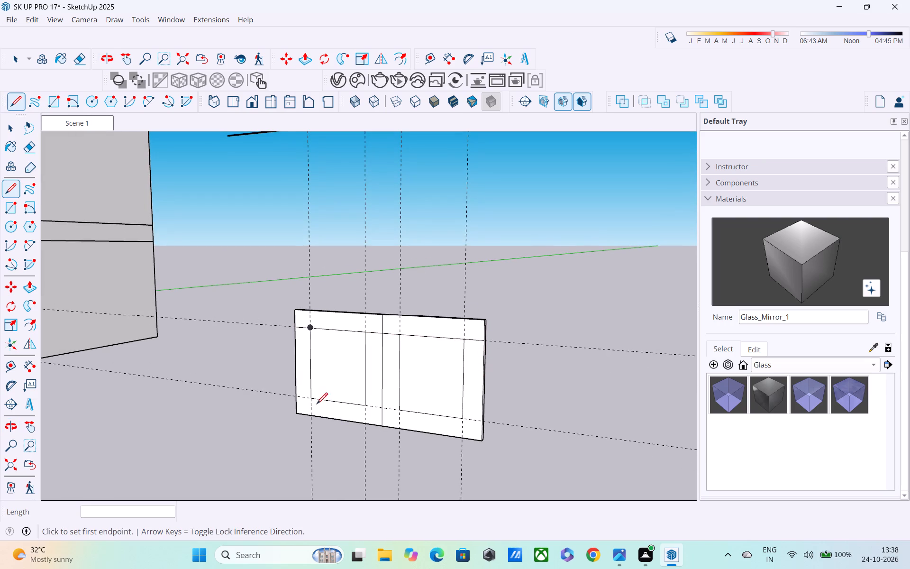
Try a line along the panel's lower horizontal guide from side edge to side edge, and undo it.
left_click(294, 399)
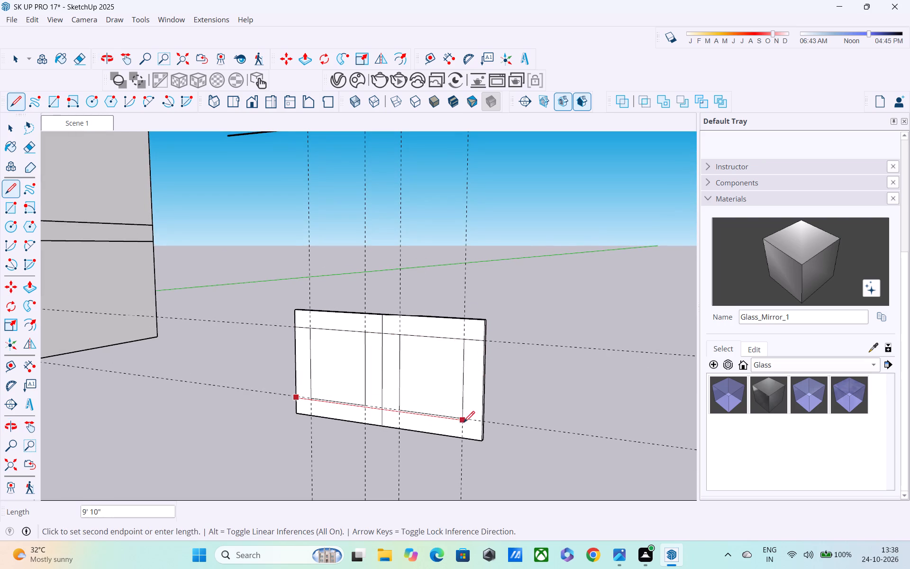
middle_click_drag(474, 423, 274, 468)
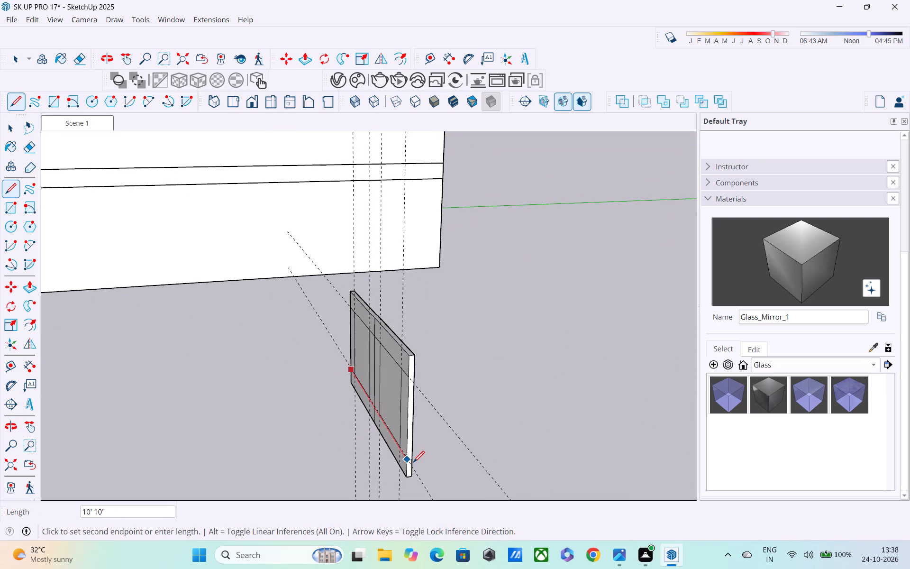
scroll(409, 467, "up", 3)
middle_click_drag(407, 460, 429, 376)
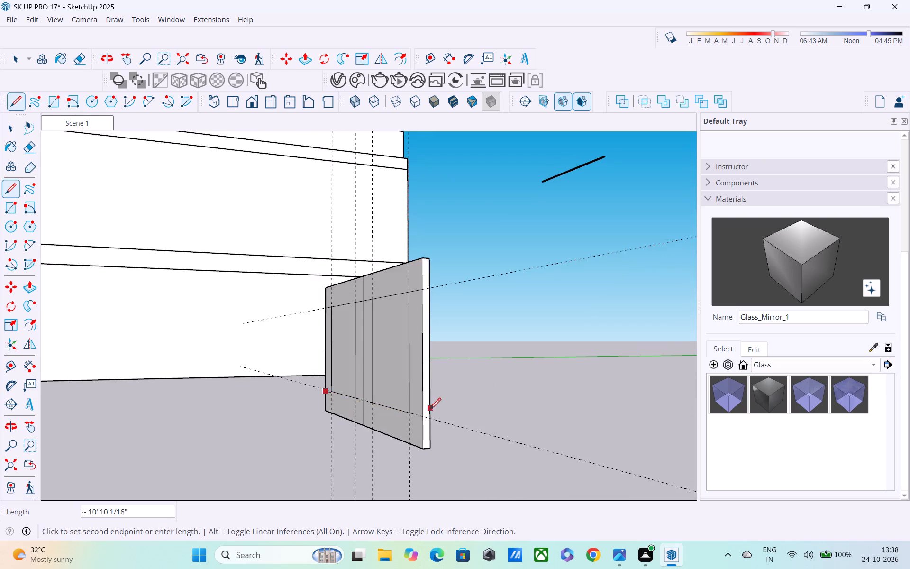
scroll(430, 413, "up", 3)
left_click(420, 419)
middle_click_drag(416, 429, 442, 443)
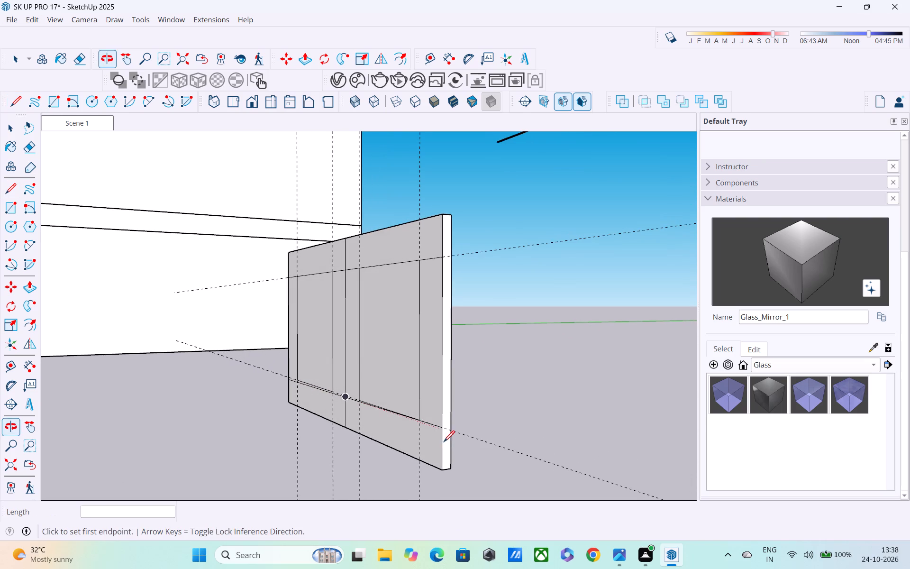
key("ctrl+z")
Draw a 10'10" line along the lower horizontal guide between the panel's two side edges.
middle_click_drag(438, 435, 469, 448)
scroll(474, 438, "up", 3)
left_click(462, 431)
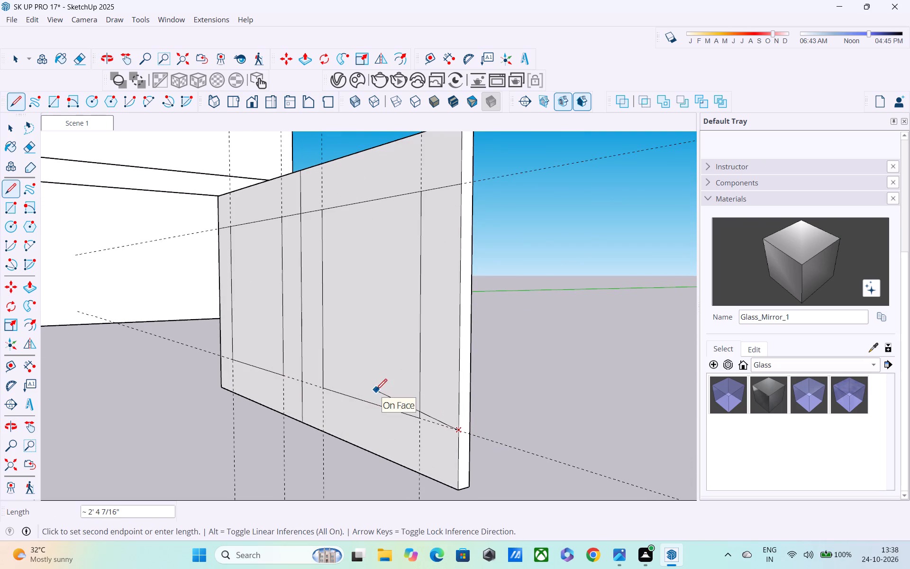
middle_click_drag(387, 396, 622, 411, "shift")
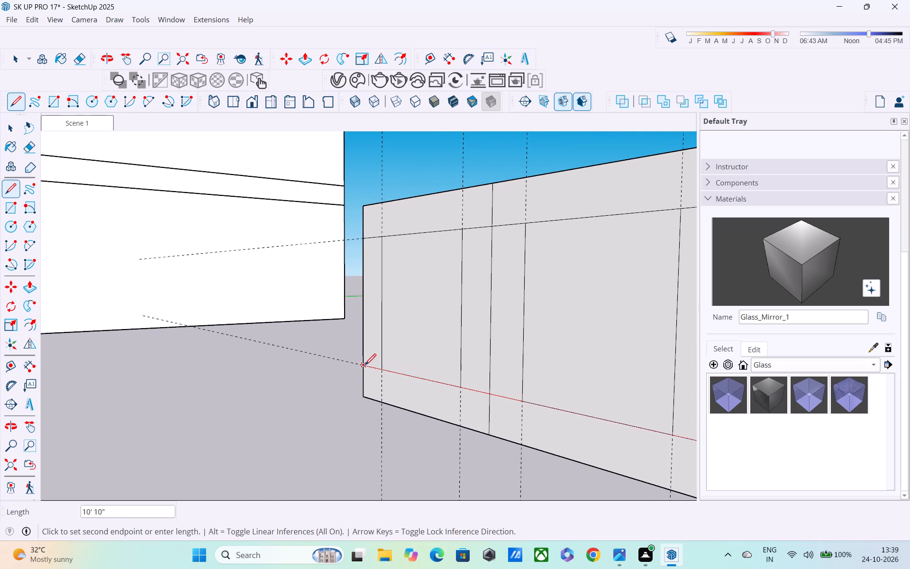
left_click(364, 366)
middle_click_drag(408, 414, 457, 438)
scroll(464, 422, "down", 5)
middle_click_drag(474, 432, 573, 410)
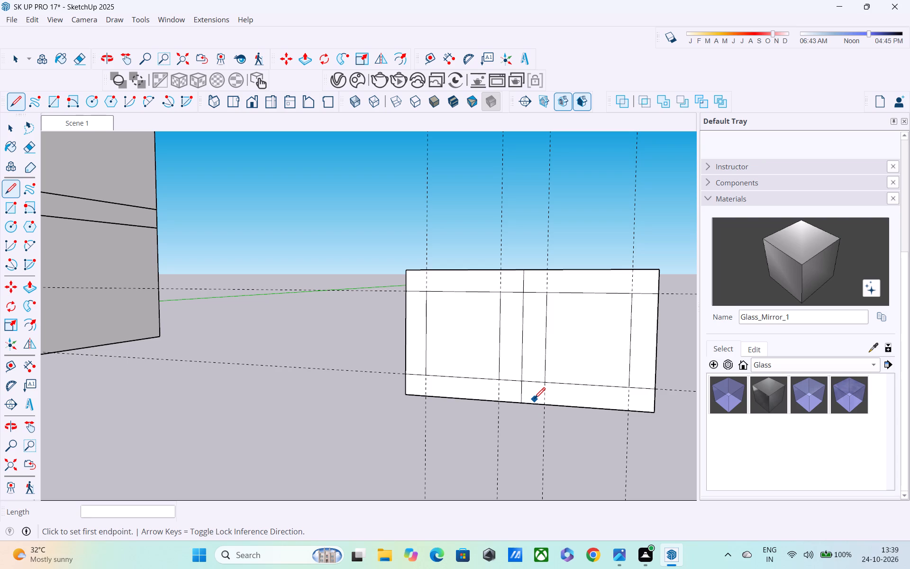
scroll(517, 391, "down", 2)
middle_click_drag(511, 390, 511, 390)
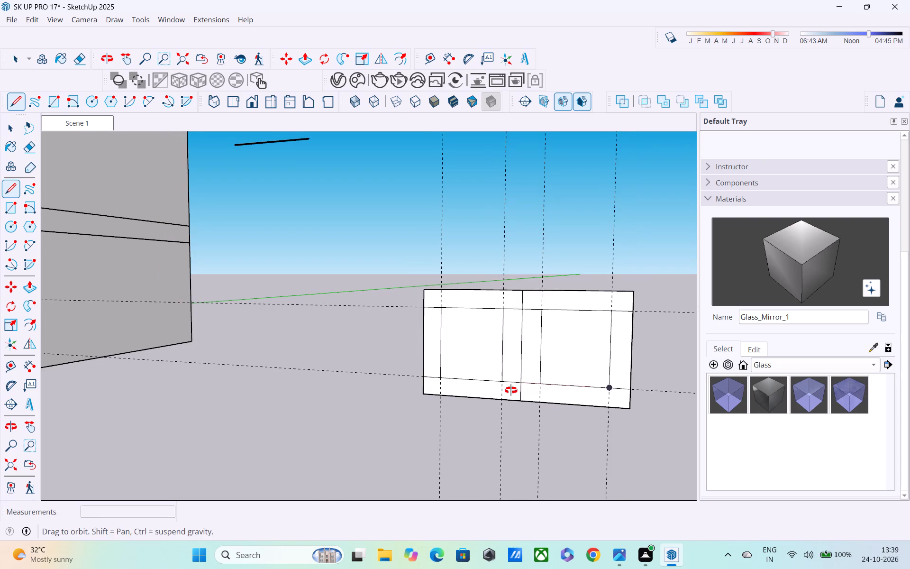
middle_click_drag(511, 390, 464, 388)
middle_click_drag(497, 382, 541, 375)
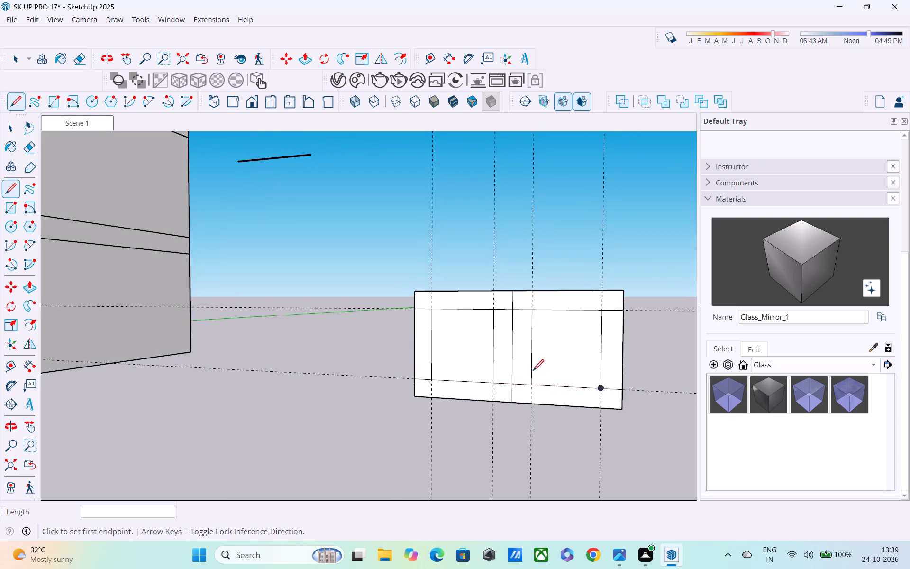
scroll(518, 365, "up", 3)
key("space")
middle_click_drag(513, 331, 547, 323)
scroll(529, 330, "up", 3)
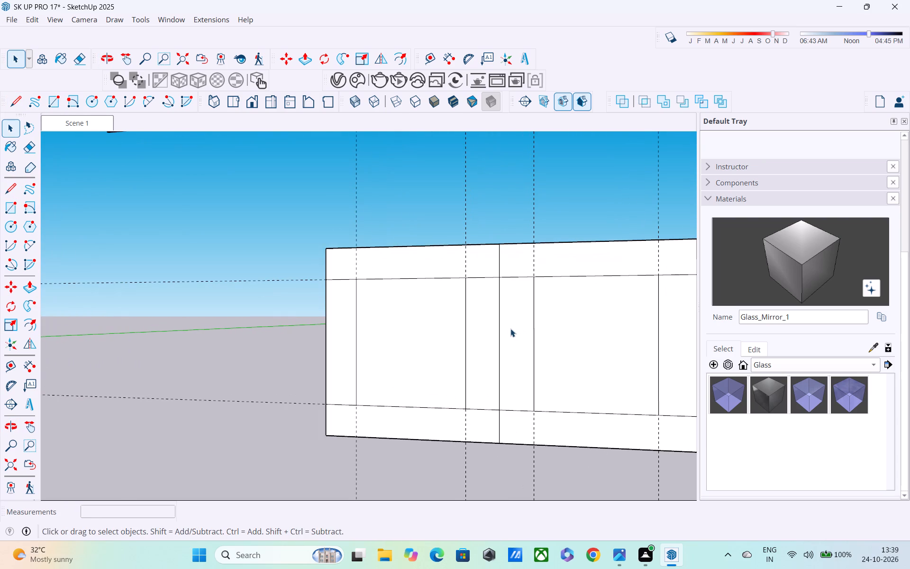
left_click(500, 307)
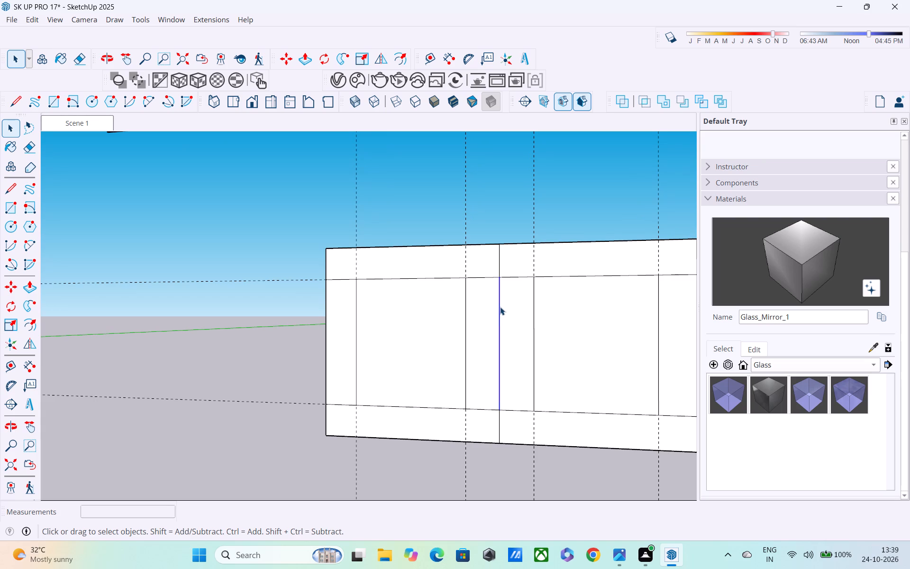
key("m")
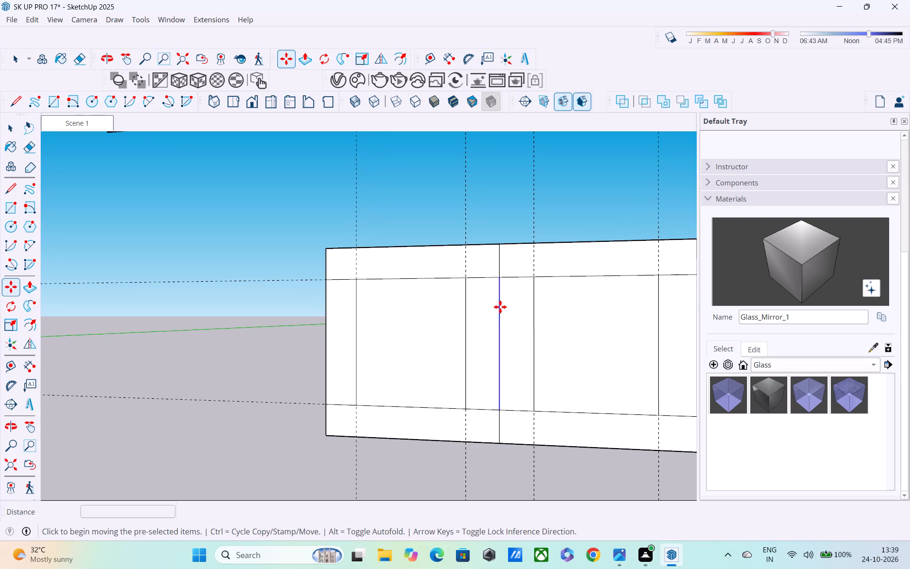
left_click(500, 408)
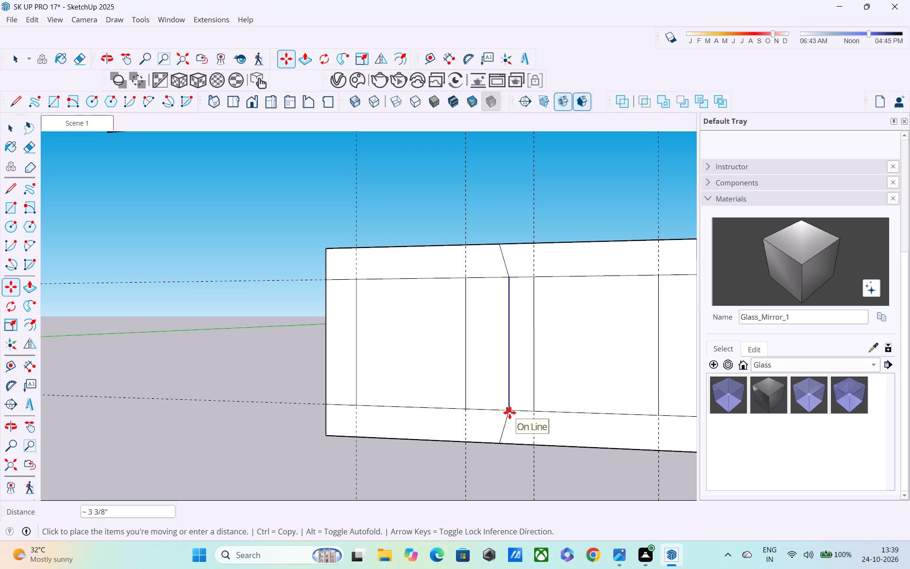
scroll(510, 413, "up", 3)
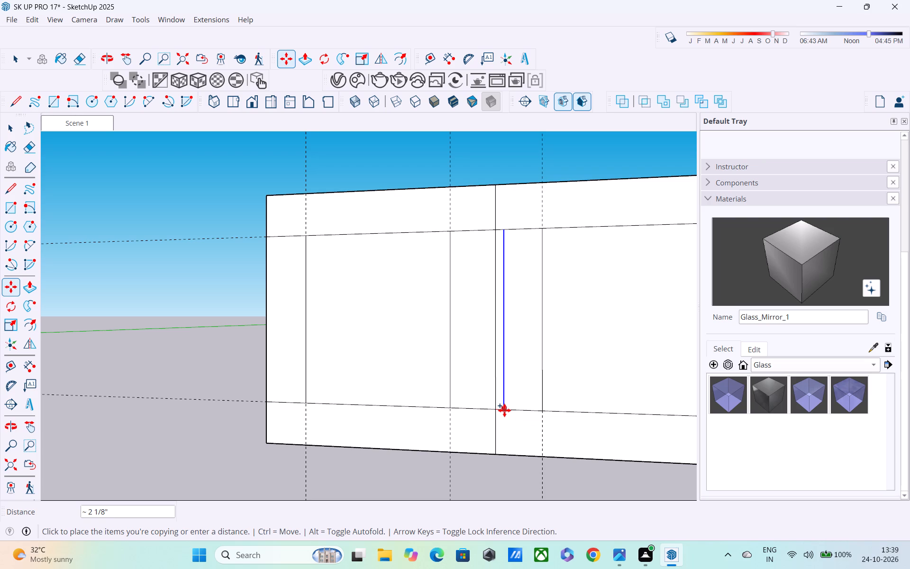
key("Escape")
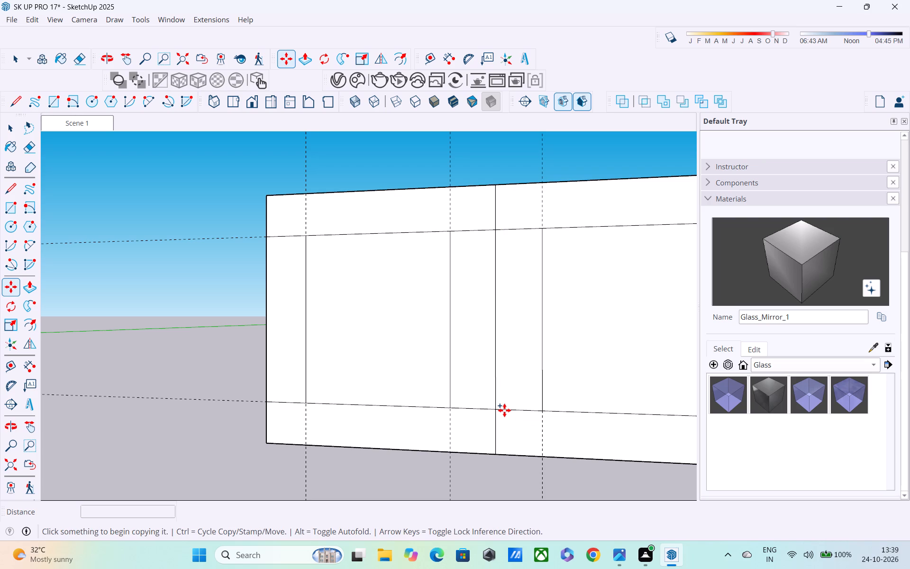
Offset the left bay rectangle and the two narrow strips on either side of the centre line 2" inward.
key("f")
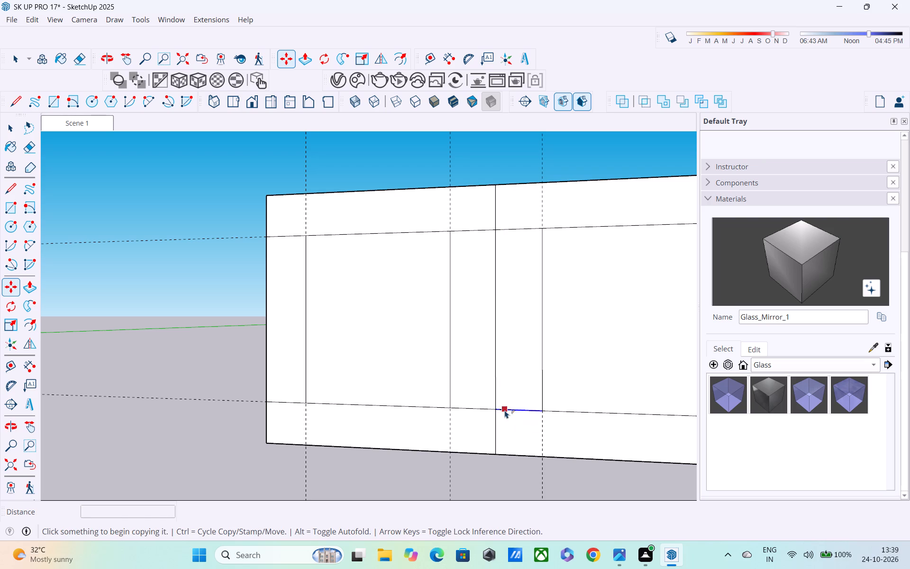
left_click(409, 348)
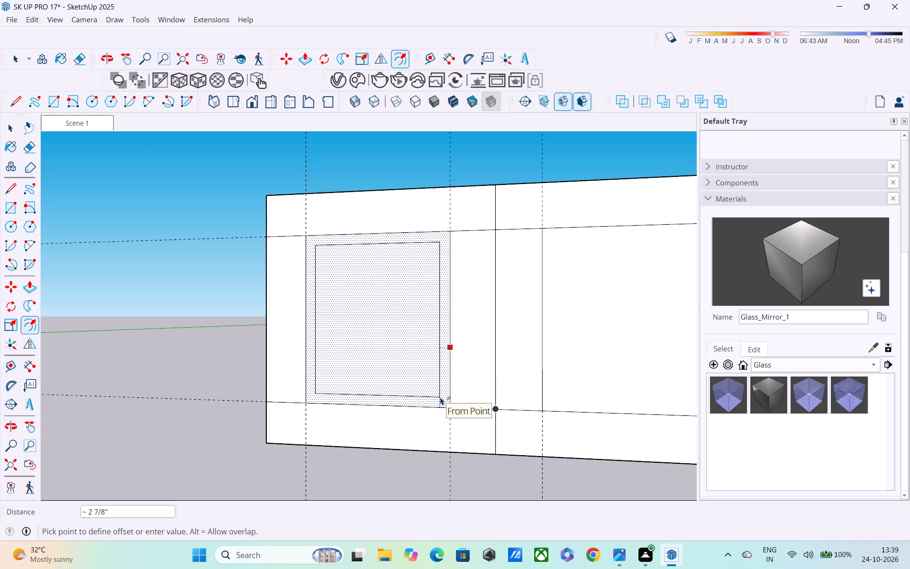
type("2\"")
key("Return")
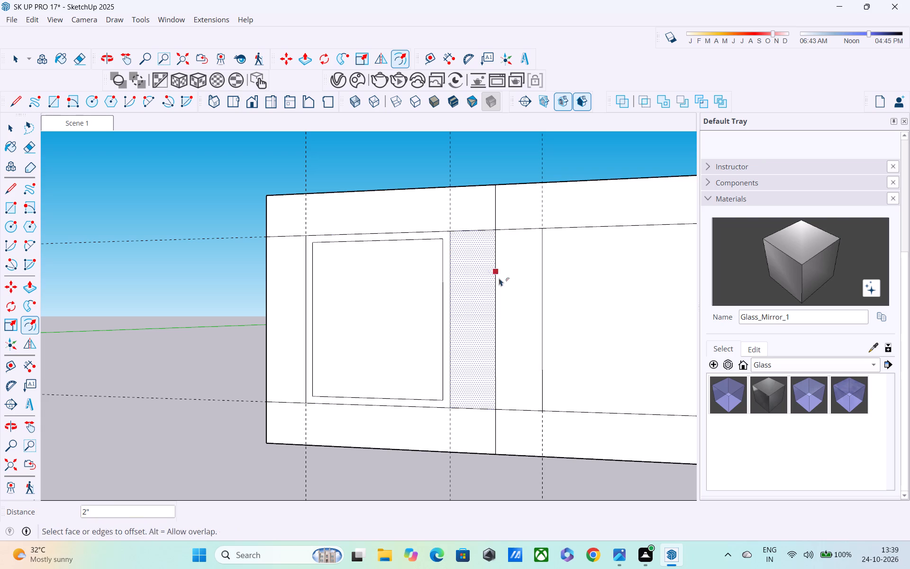
left_click(466, 242)
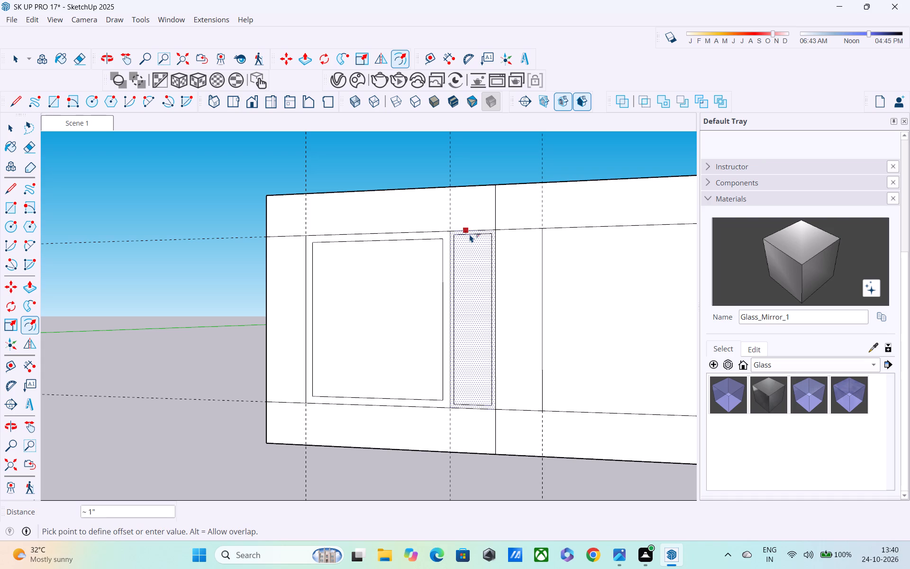
type("2\"")
key("Return")
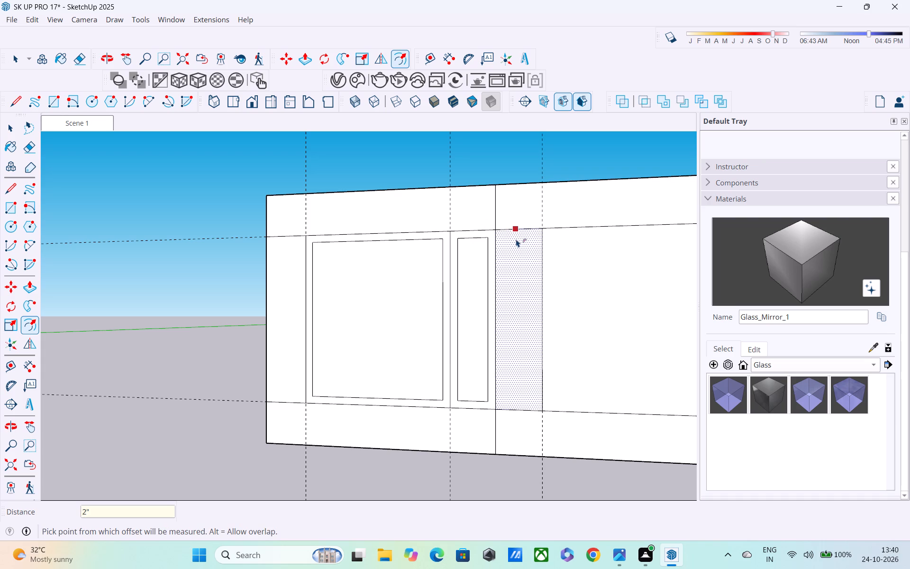
left_click(517, 239)
type("2\"")
key("Return")
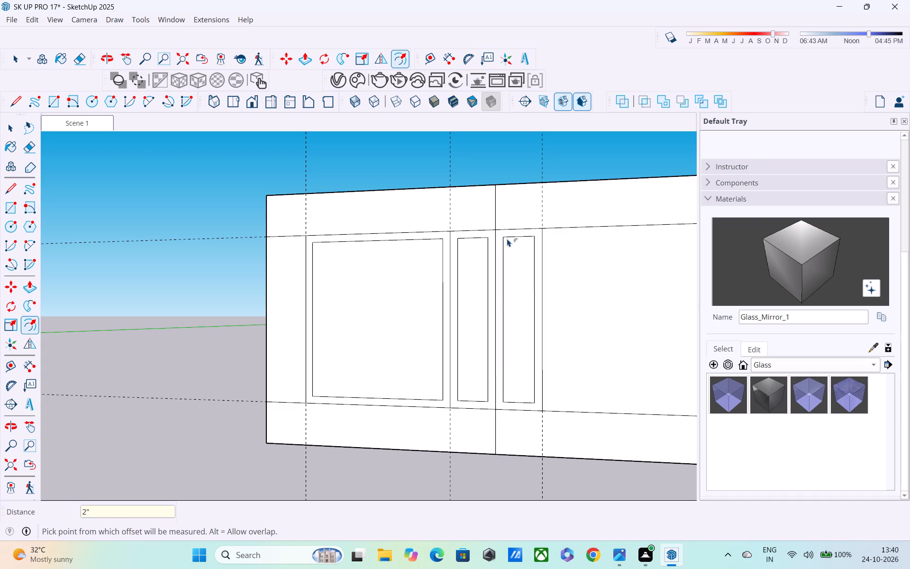
Offset the right bay rectangle 2" inward.
middle_click_drag(507, 239, 459, 254)
scroll(459, 254, "up", 1)
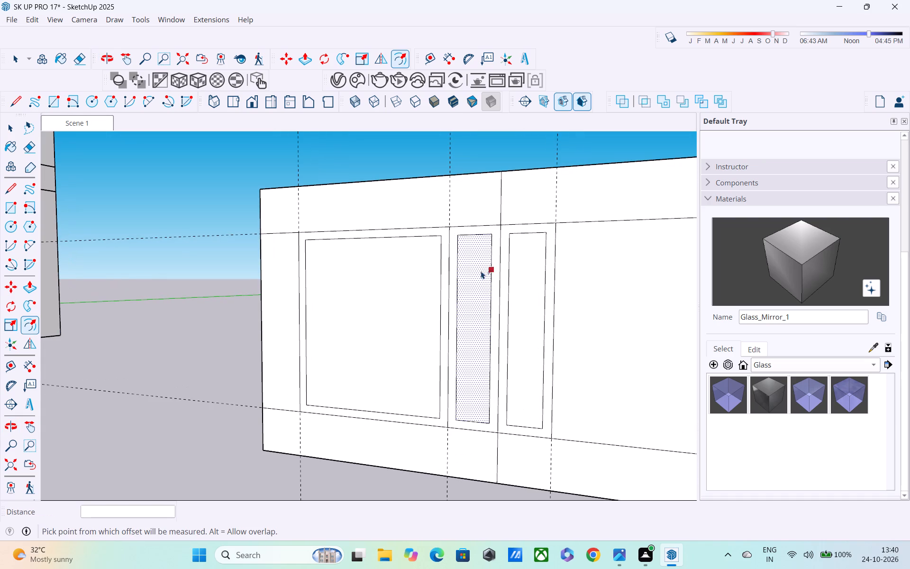
middle_click_drag(486, 272, 412, 243, "shift")
left_click(555, 266)
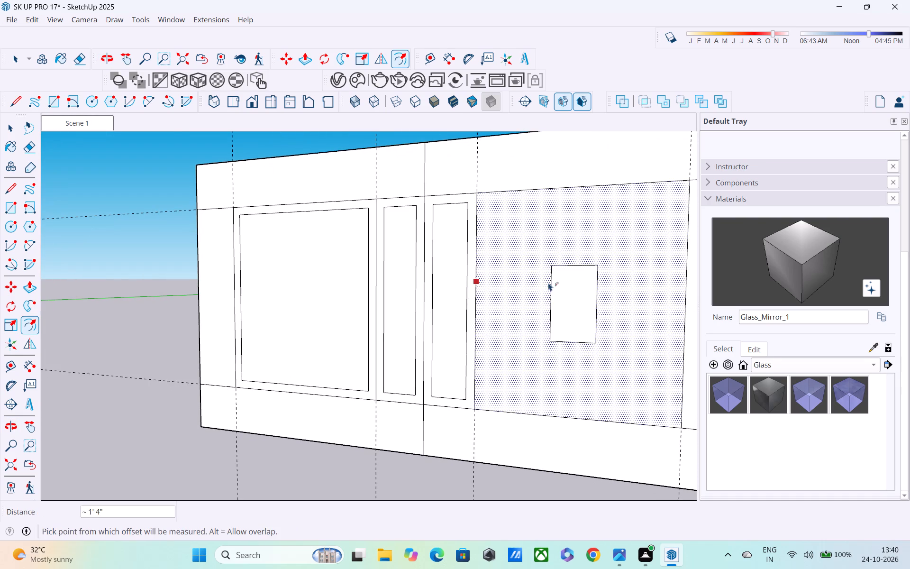
type("2\"")
key("Return")
scroll(539, 248, "down", 2)
middle_click_drag(467, 273, 289, 263)
scroll(299, 270, "down", 1)
middle_click_drag(333, 290, 399, 294)
scroll(367, 306, "down", 1)
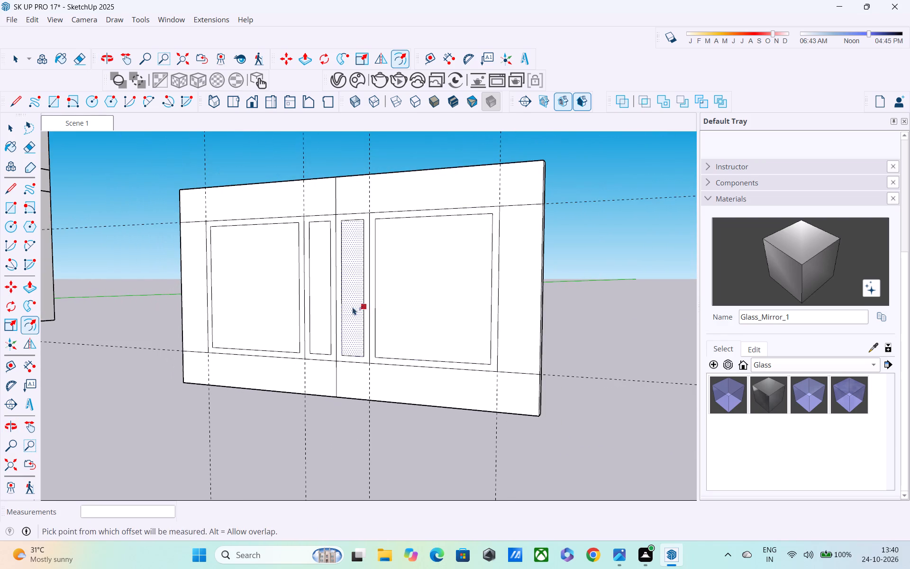
key("space")
scroll(346, 265, "up", 3)
key("space")
key("Escape")
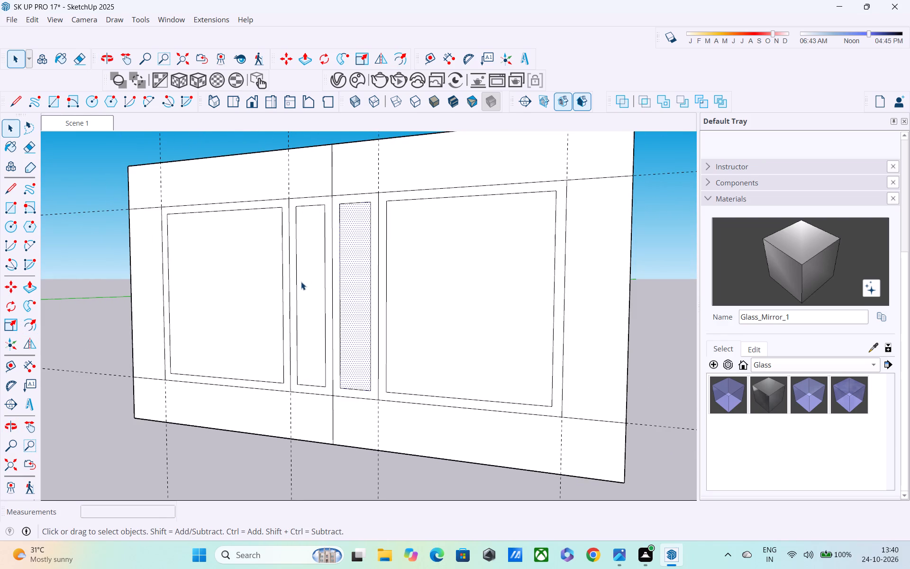
Draw 2" vertical lines from the two narrow frames' upper corners nearest the centre line up to the upper horizontal line.
middle_click_drag(304, 287, 366, 302)
scroll(340, 215, "up", 4)
middle_click_drag(328, 213, 338, 248)
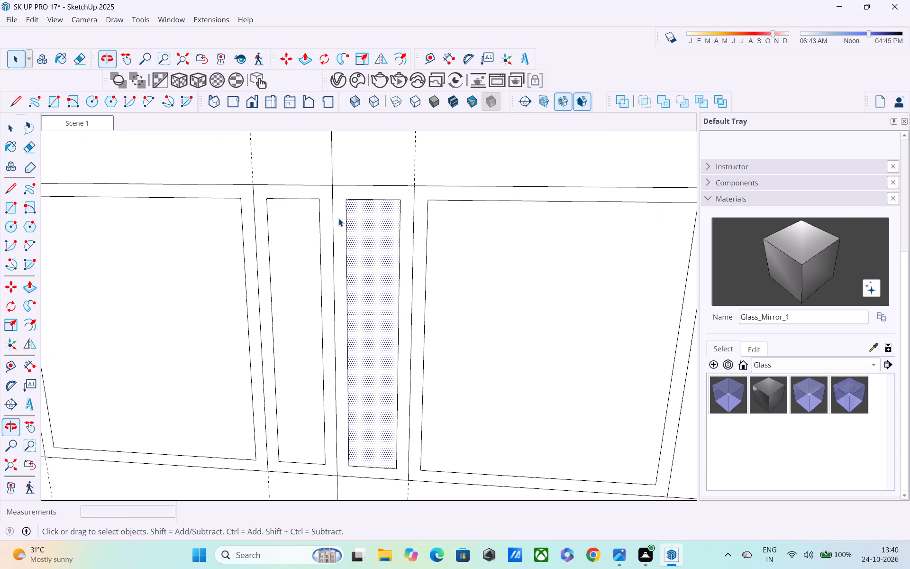
key("l")
left_click(317, 203)
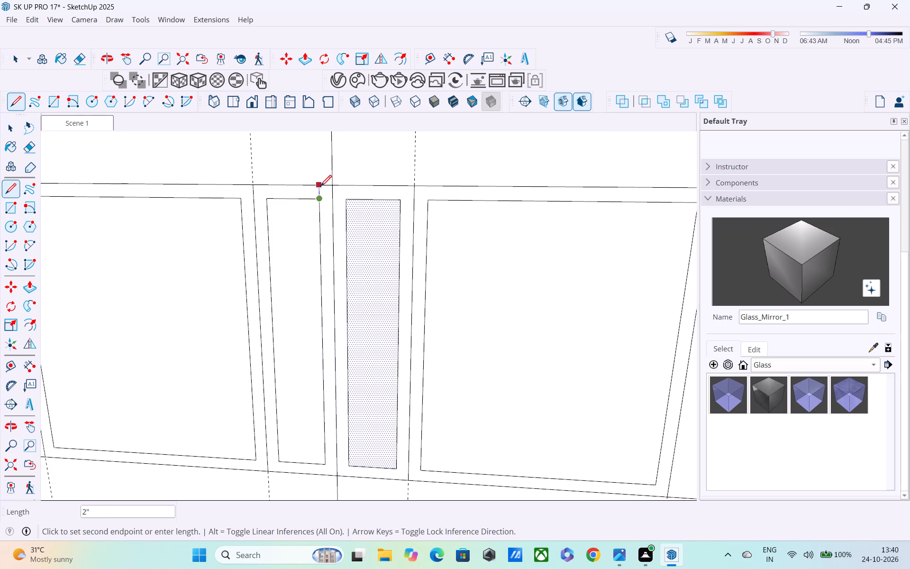
left_click(320, 186)
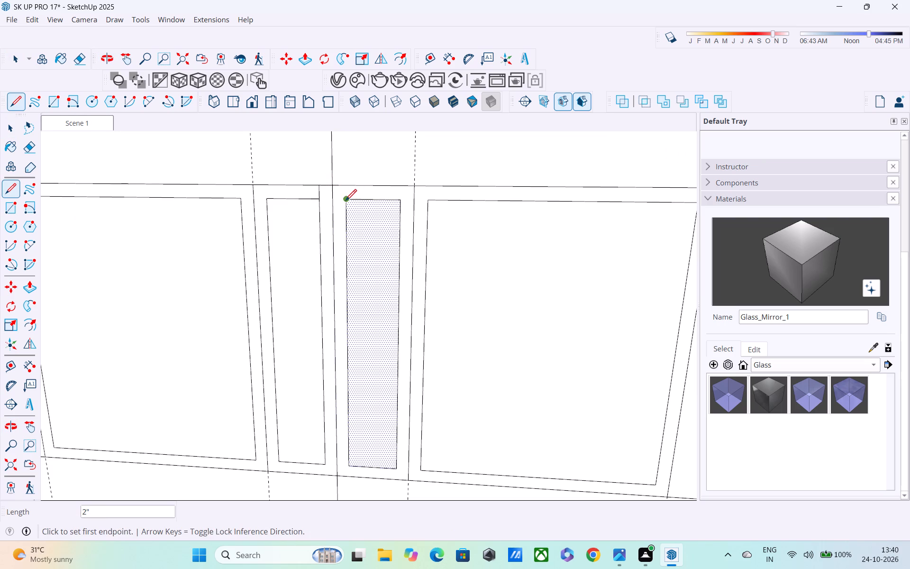
left_click(346, 202)
left_click(347, 187)
Draw 2" lines down to the lower horizontal line from the left narrow frame's centre-side bottom corner and both bottom corners of the right one.
middle_click_drag(336, 222, 310, 186)
scroll(317, 319, "down", 2)
middle_click_drag(317, 327, 335, 166, "shift")
scroll(339, 308, "up", 3)
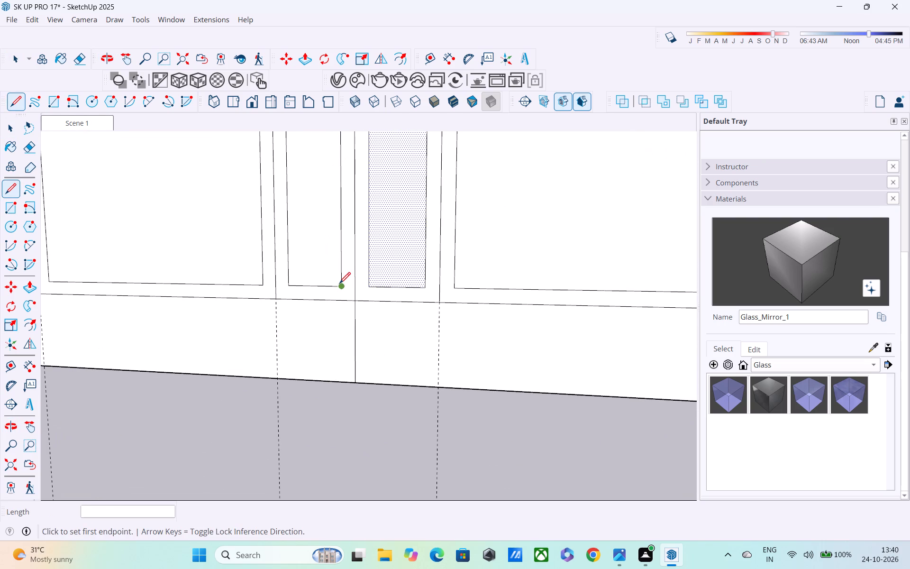
left_click(339, 284)
left_click(337, 304)
left_click(424, 286)
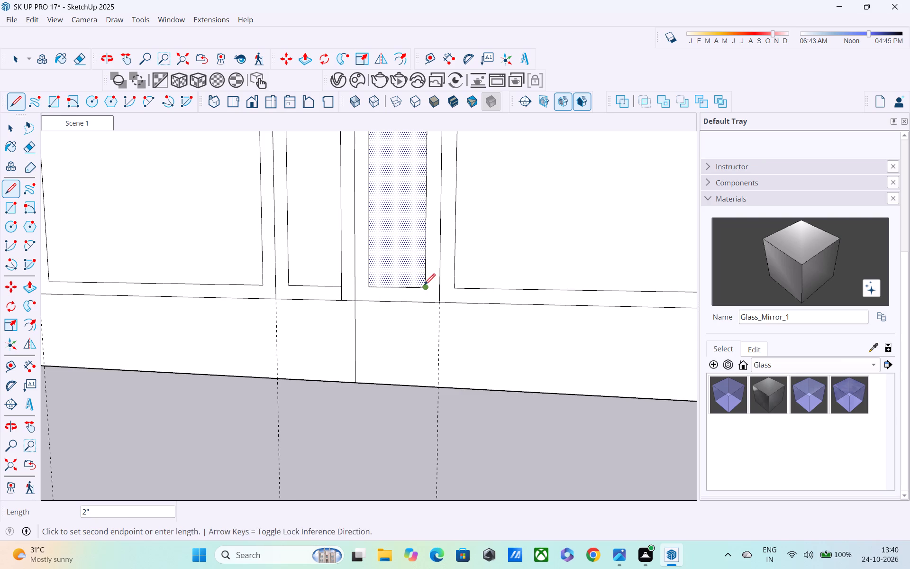
left_click(424, 302)
middle_click_drag(378, 306, 446, 310)
scroll(387, 305, "down", 2)
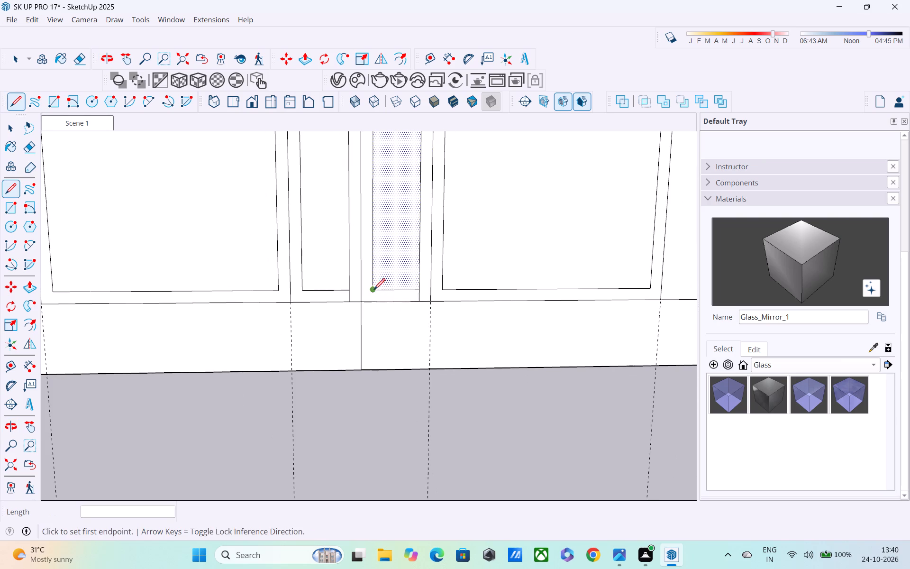
left_click(373, 289)
left_click(371, 303)
Examine the connecting lines at the bottom of the narrow frames and the panel's overall layout.
middle_click_drag(373, 296, 397, 333)
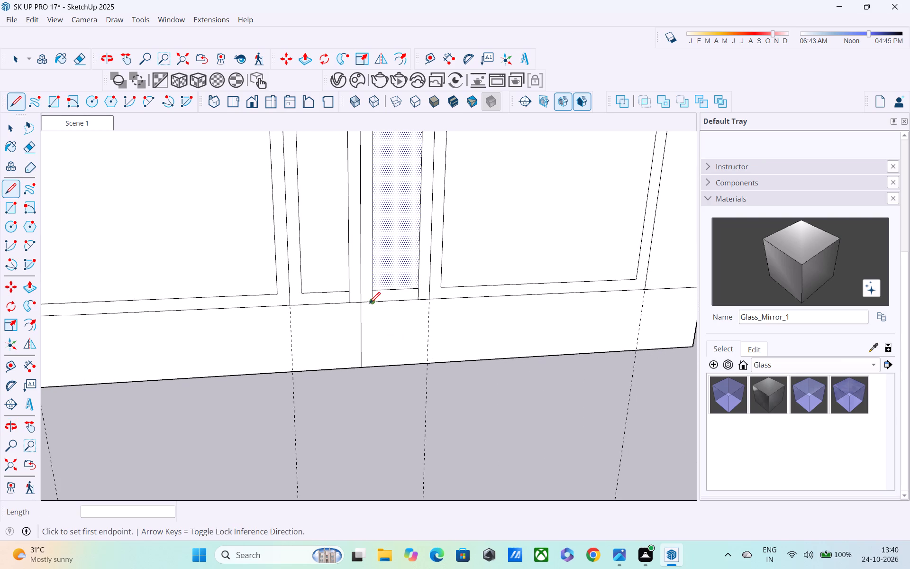
scroll(351, 305, "up", 4)
middle_click_drag(350, 305, 86, 190)
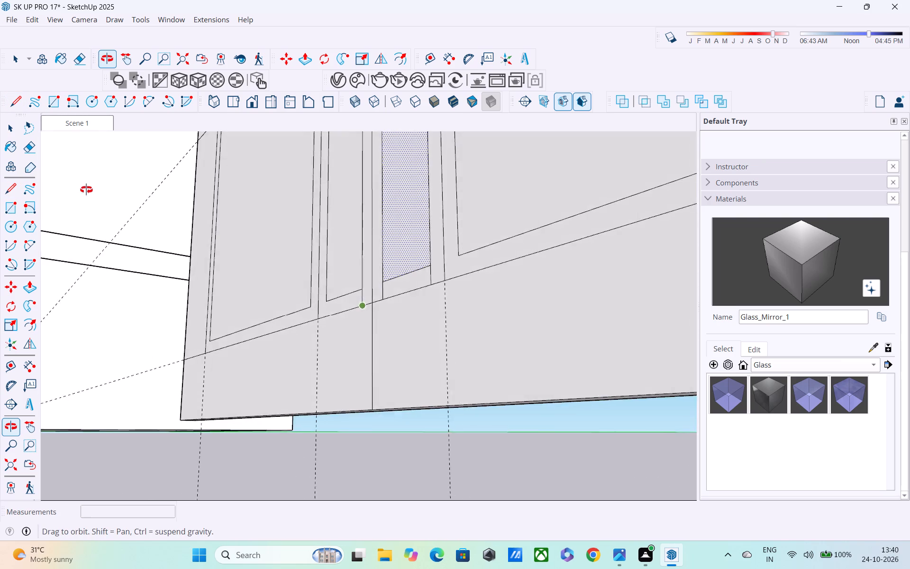
middle_click_drag(86, 190, 385, 262)
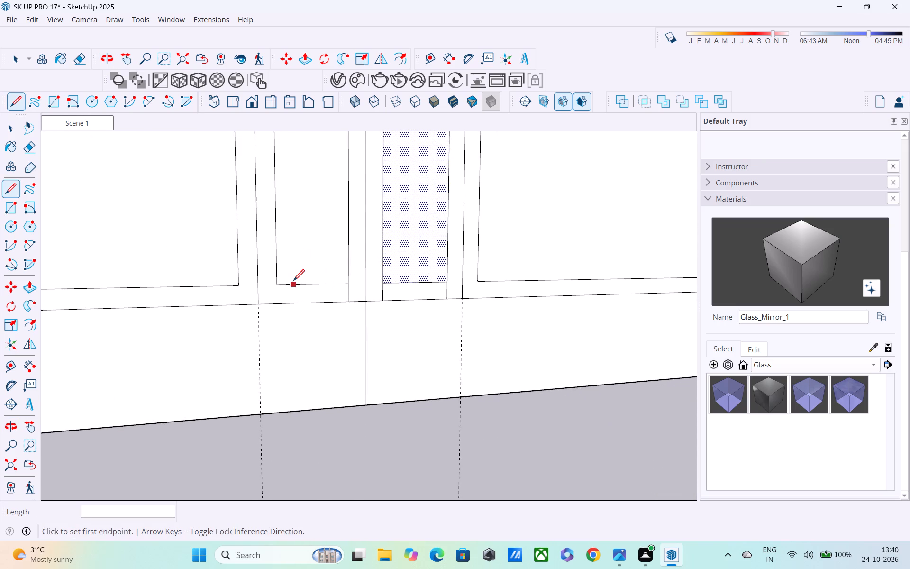
scroll(293, 282, "down", 2)
middle_click_drag(290, 280, 326, 254, "shift")
scroll(326, 254, "up", 1)
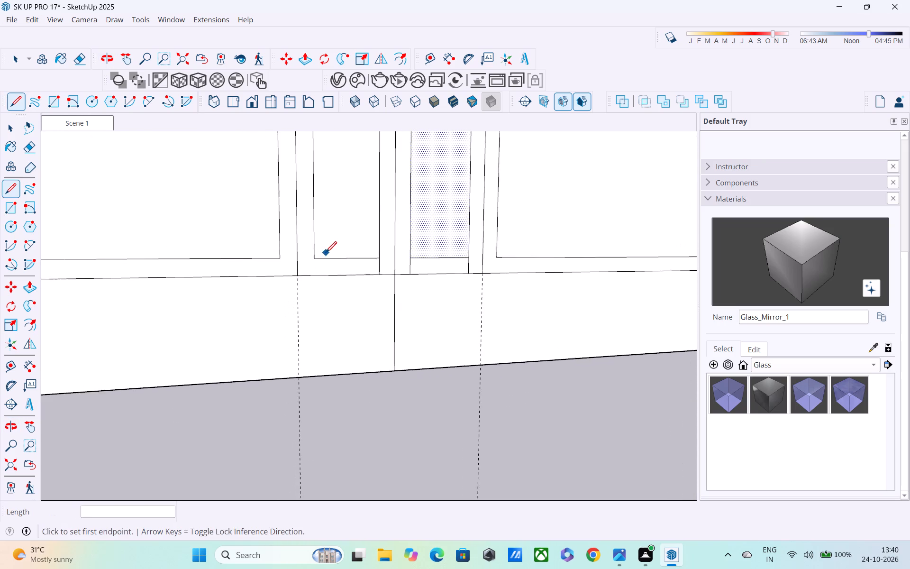
scroll(326, 254, "down", 3)
middle_click_drag(341, 258, 302, 345, "shift")
scroll(305, 329, "down", 3)
middle_click_drag(312, 330, 398, 375)
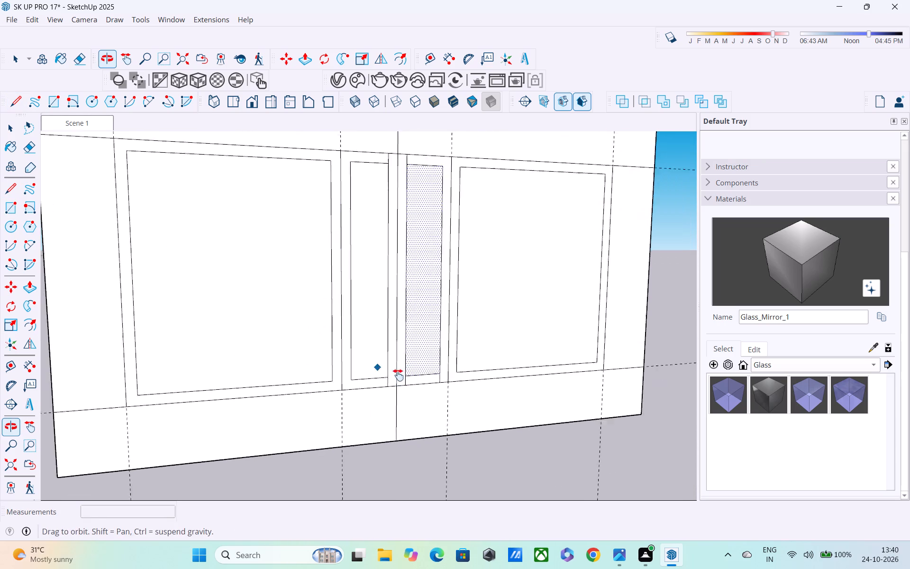
middle_click_drag(398, 375, 479, 383)
scroll(479, 383, "down", 1, "shift")
scroll(415, 372, "down", 3)
middle_click_drag(383, 365, 155, 369)
scroll(155, 370, "up", 1)
scroll(465, 349, "down", 4)
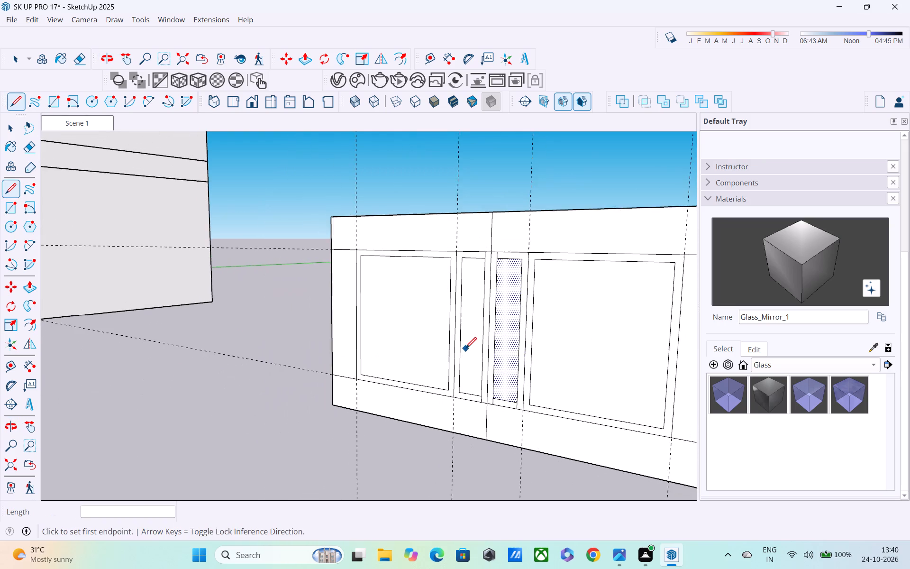
Delete the two vertical guides at the inner edges of the left and right bays.
scroll(490, 339, "down", 3)
key("space")
left_click_drag(570, 174, 388, 174)
left_click_drag(429, 177, 553, 194)
left_click_drag(537, 190, 451, 162)
key("Pause")
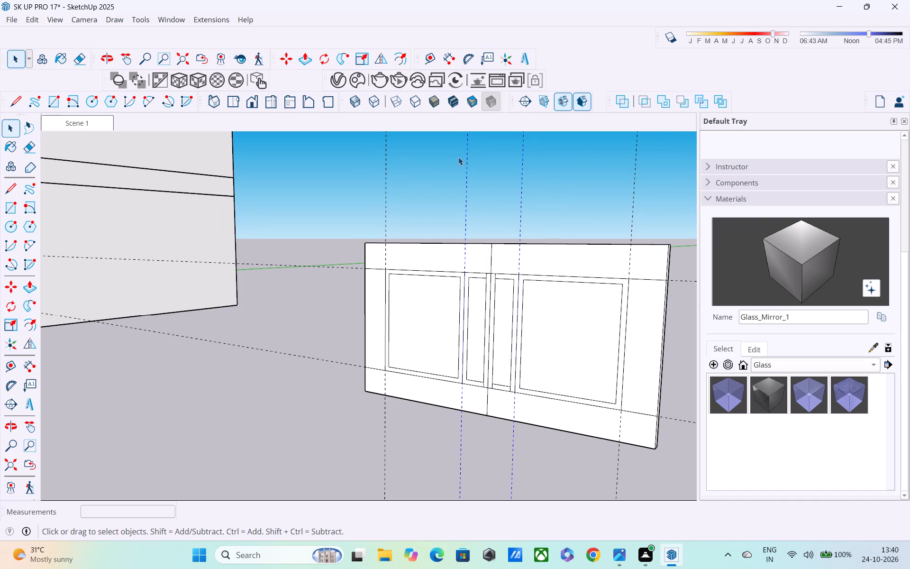
key("Delete")
Delete the two remaining vertical guides at the outer edges of the left and right bays.
left_click_drag(409, 202, 353, 198)
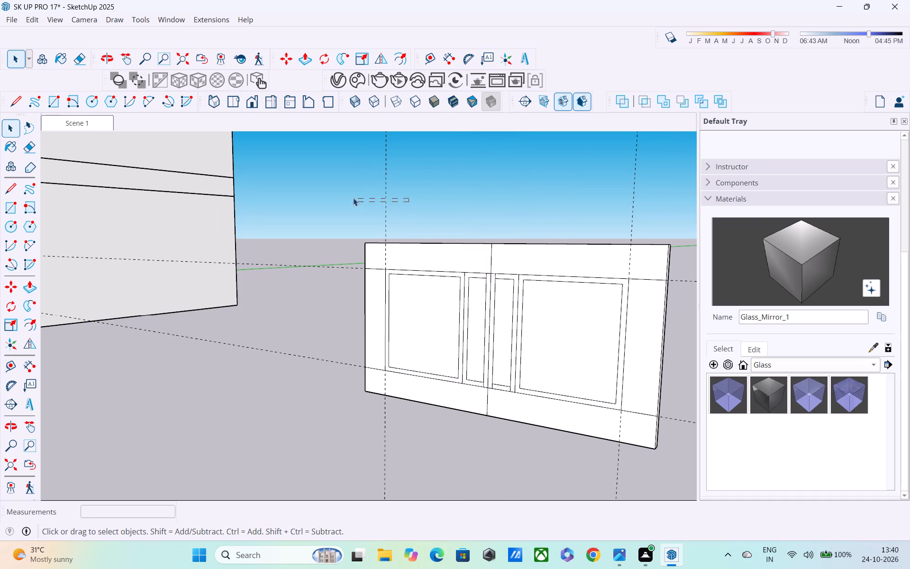
left_click_drag(353, 198, 353, 198)
key("Delete")
scroll(352, 192, "up", 1, "shift")
middle_click_drag(340, 184, 111, 183, "shift")
scroll(112, 186, "down", 5)
middle_click_drag(258, 196, 414, 309, "shift")
scroll(414, 309, "up", 1, "shift")
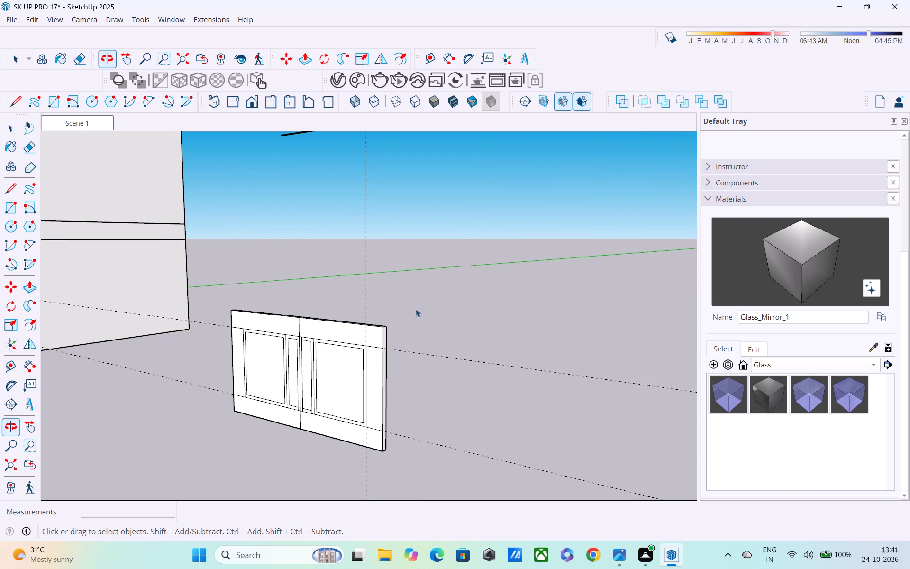
left_click_drag(418, 242, 348, 237)
key("Delete")
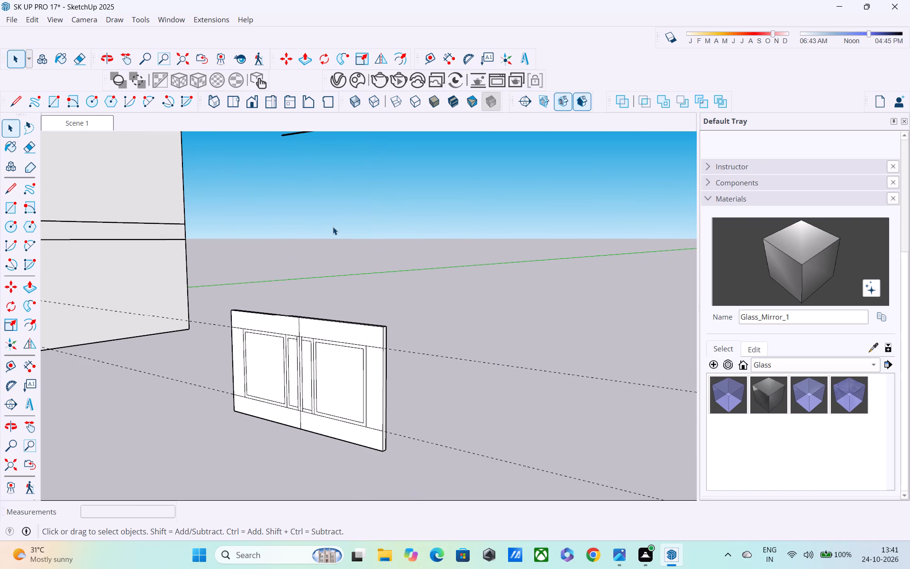
Copy the centre line's segment between the two horizontal lines 0.2" toward the left narrow frame.
scroll(285, 344, "up", 3)
middle_click_drag(303, 357, 464, 368)
scroll(190, 377, "up", 4)
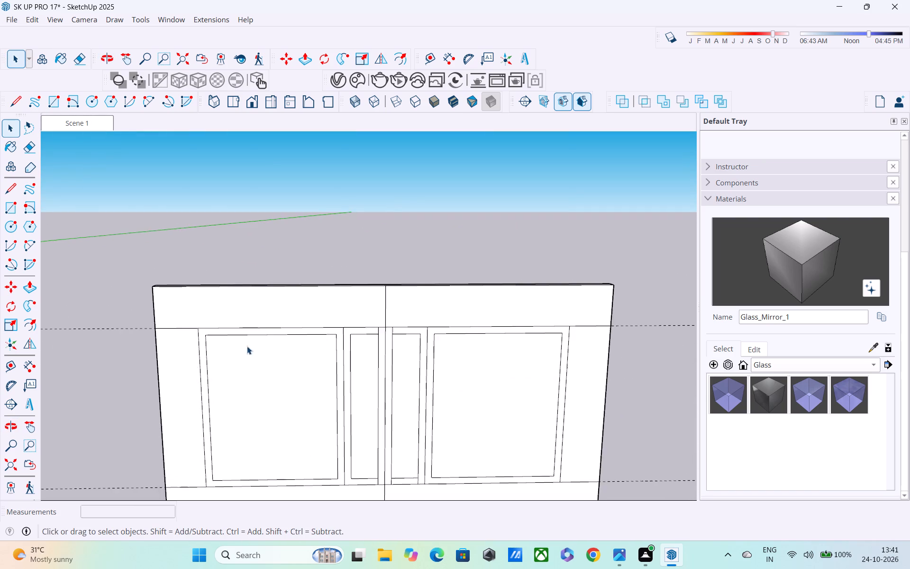
scroll(315, 355, "up", 3)
middle_click_drag(398, 365, 402, 314)
scroll(395, 367, "up", 3)
scroll(400, 359, "up", 1, "shift")
middle_click_drag(400, 357, 409, 298, "shift")
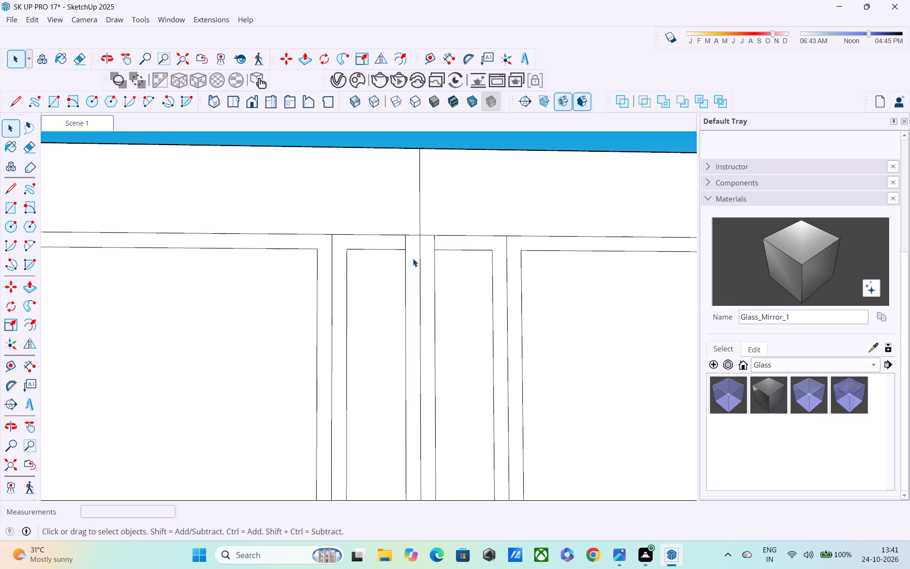
left_click(420, 265)
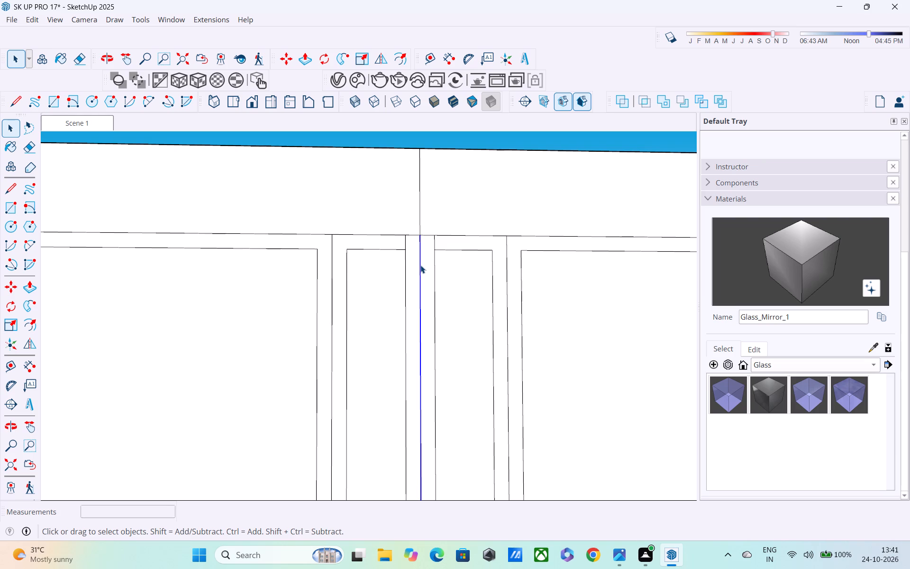
key("m")
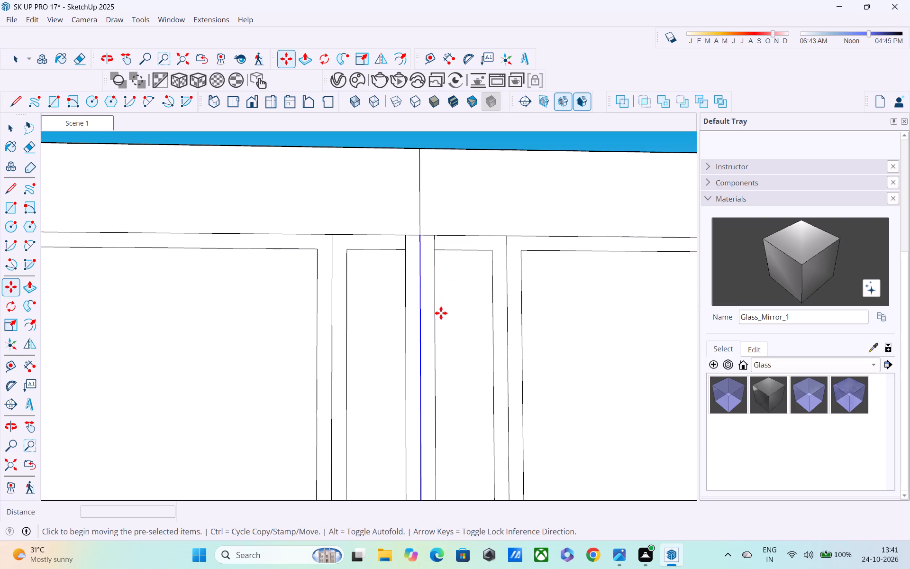
middle_click_drag(441, 317, 454, 95, "shift")
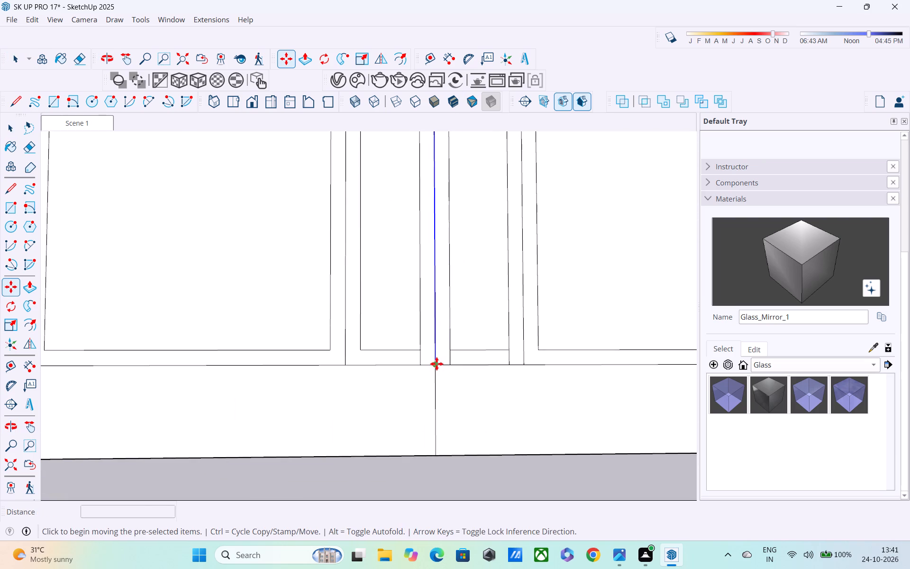
left_click(437, 364)
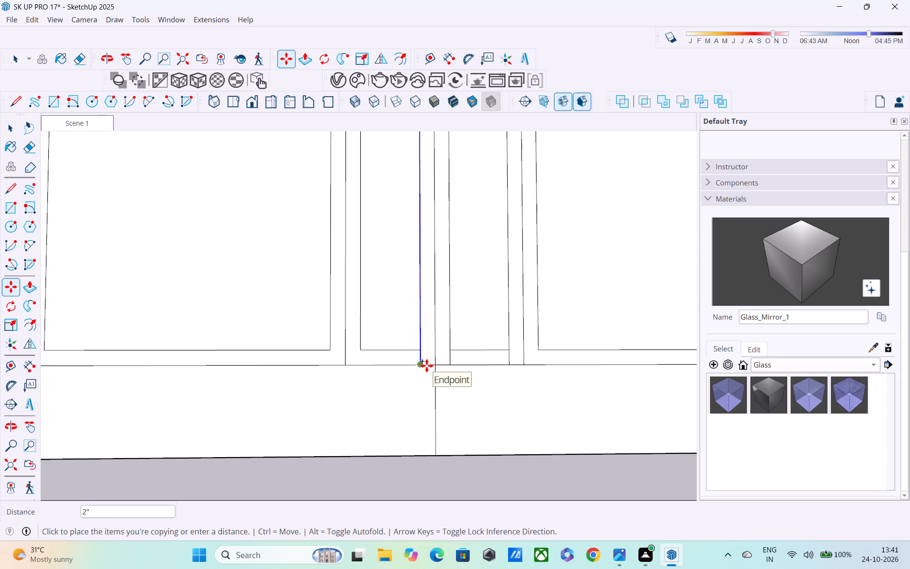
scroll(429, 367, "up", 3)
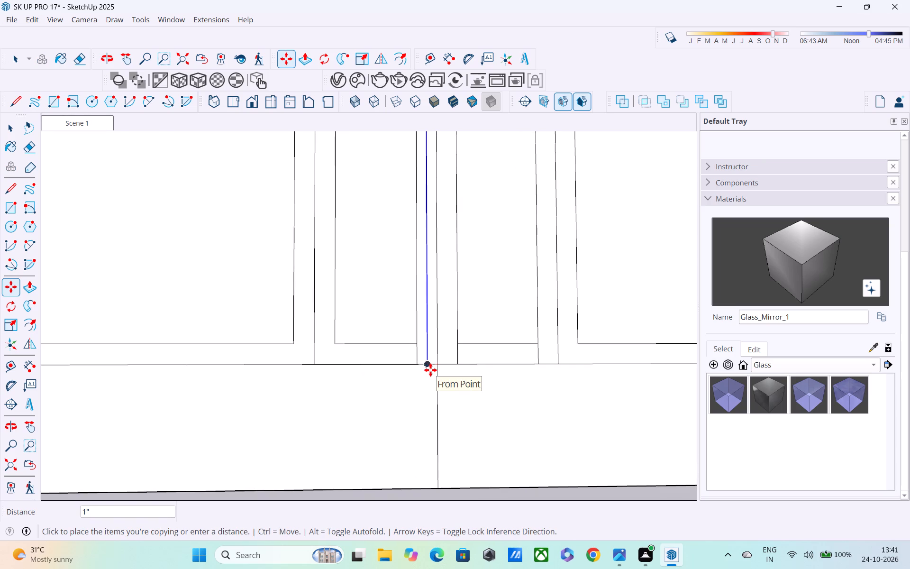
type("0.")
type("2\"")
key("Return")
scroll(431, 365, "up", 4)
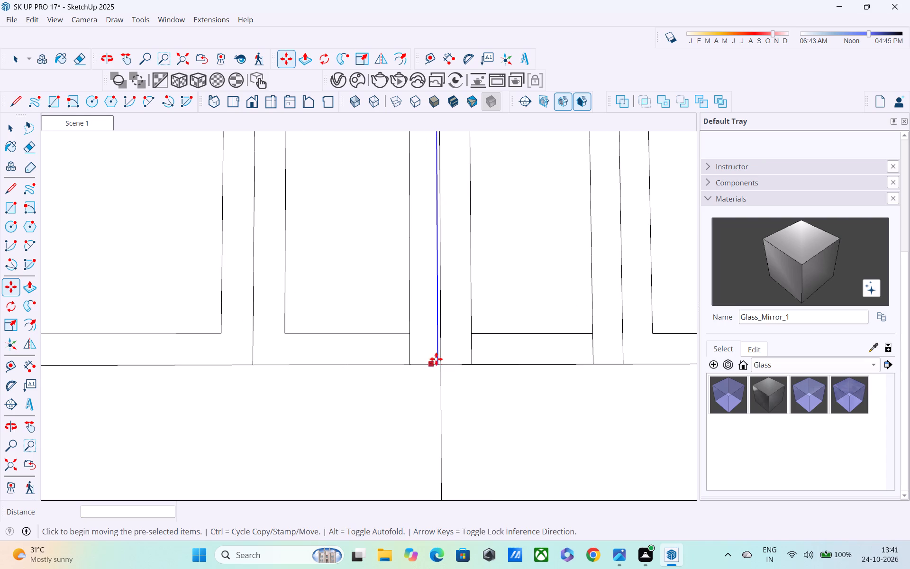
Copy the new line beside the centre line 0.4" across to the centre line's opposite side.
left_click(437, 363)
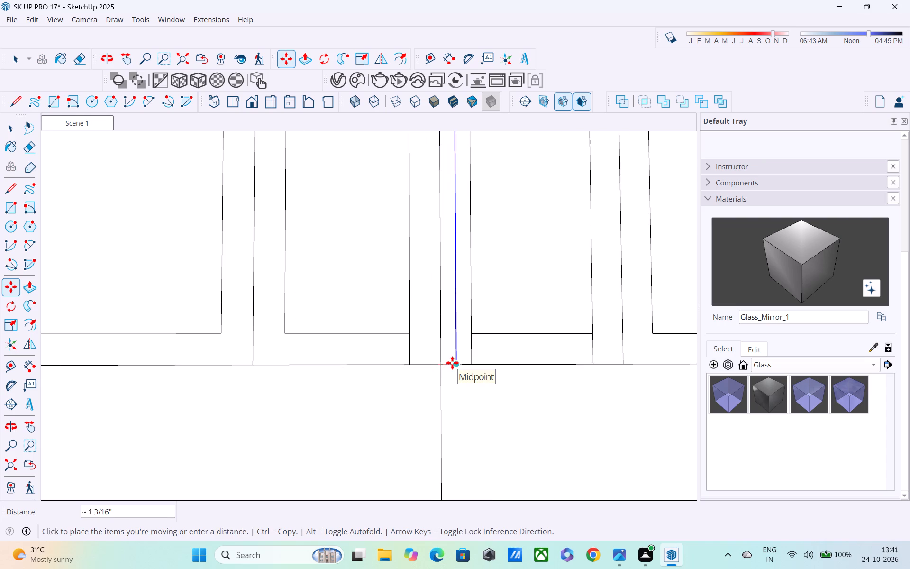
type("0.4\"")
key("Return")
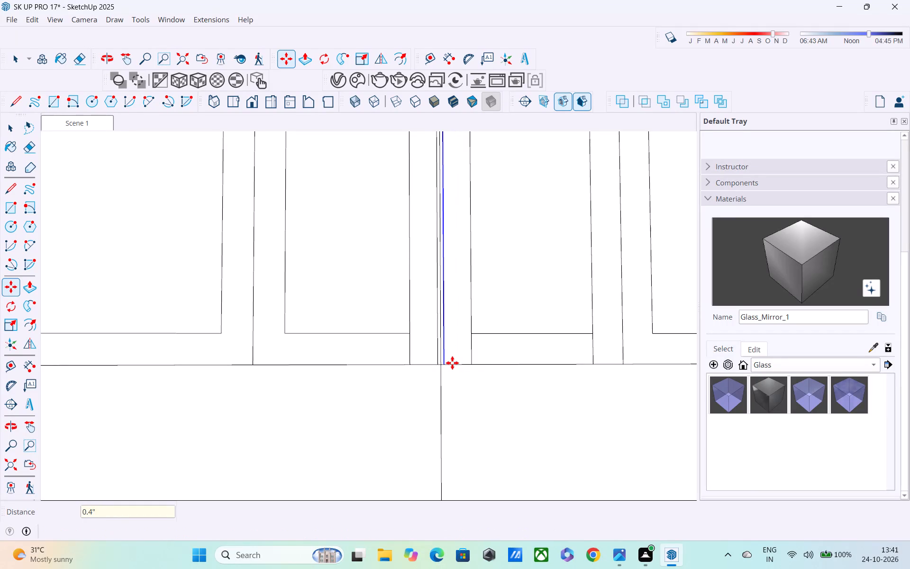
scroll(452, 323, "up", 1)
key("space")
scroll(437, 354, "up", 2)
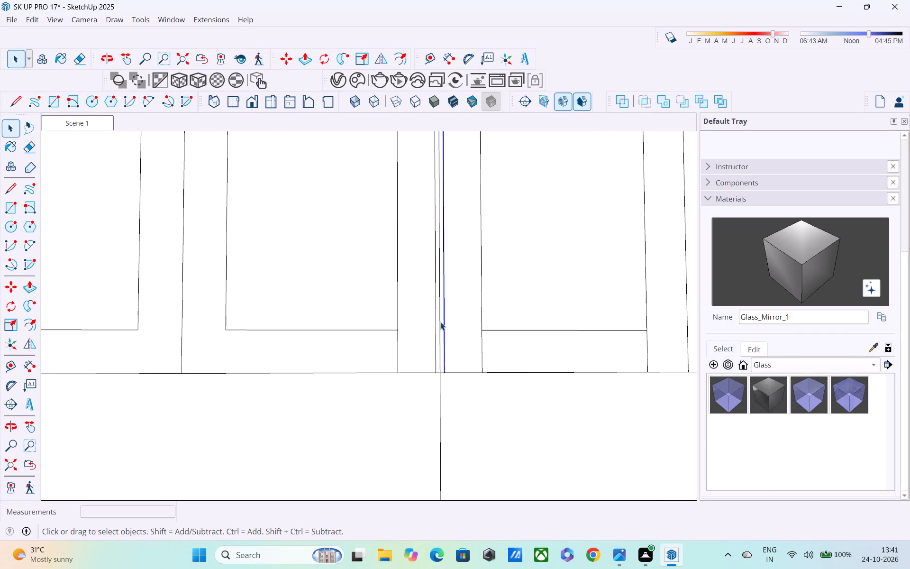
Delete the centre line's segment between the two horizontal lines, leaving the two offset lines on either side of it.
left_click(440, 321)
key("Delete")
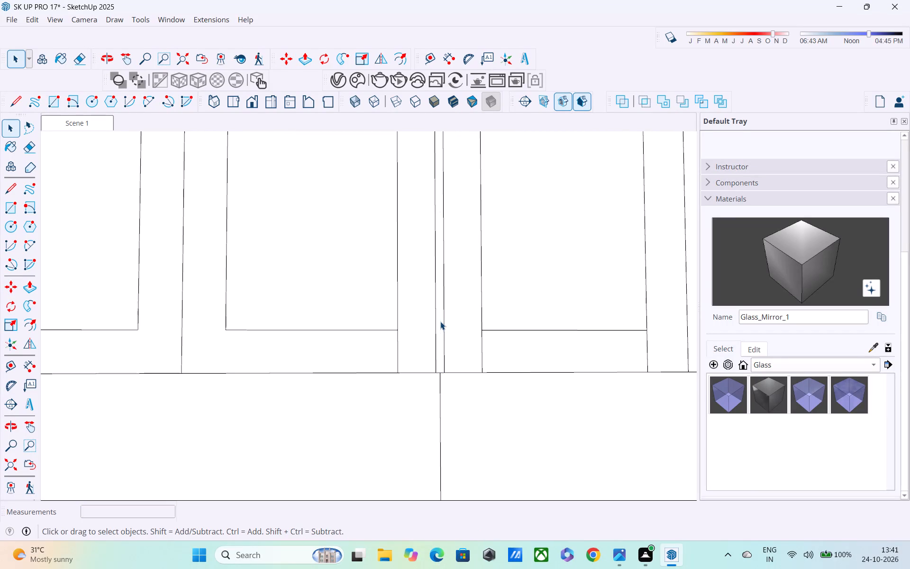
Delete the centre line's remaining segment below the lower horizontal line.
scroll(439, 322, "down", 3)
middle_click_drag(457, 358, 472, 387)
scroll(472, 341, "down", 4)
middle_click_drag(472, 341, 455, 348)
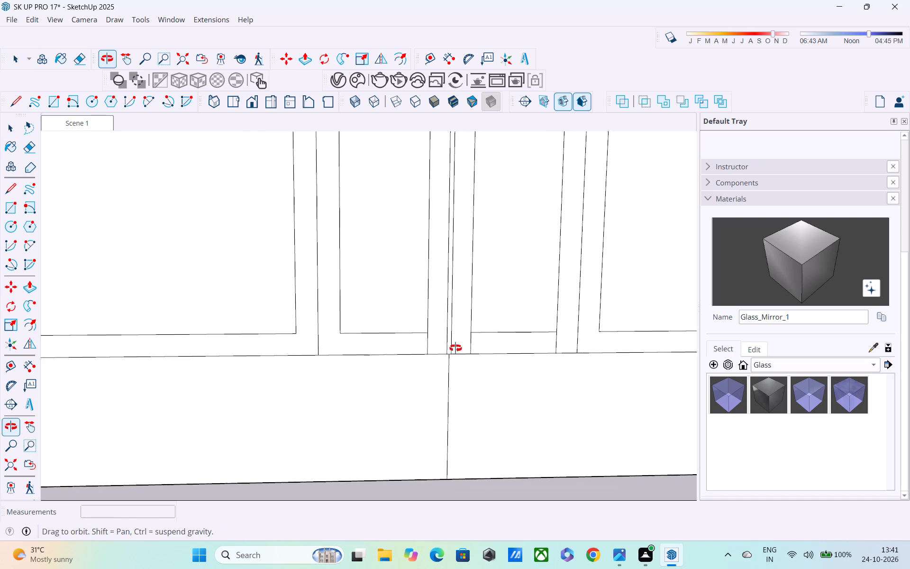
middle_click_drag(455, 348, 444, 349)
middle_click_drag(435, 357, 429, 348)
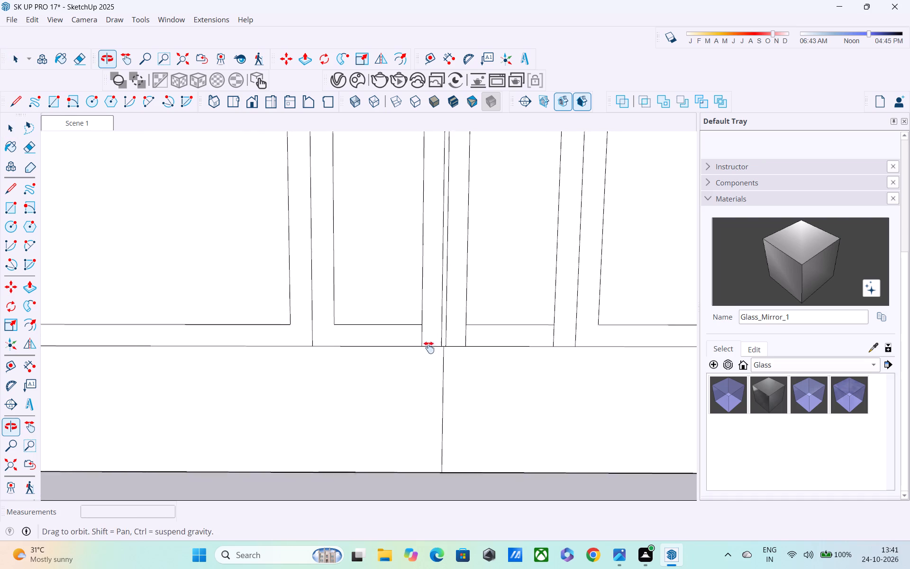
middle_click_drag(429, 348, 418, 323)
scroll(403, 328, "up", 2)
left_click(383, 319)
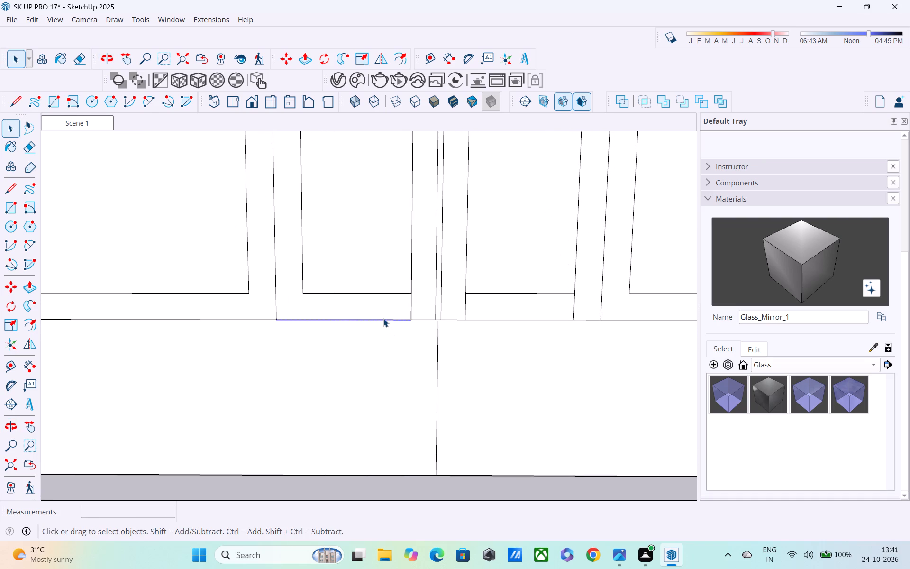
scroll(382, 321, "down", 4)
middle_click_drag(427, 343, 436, 315, "shift")
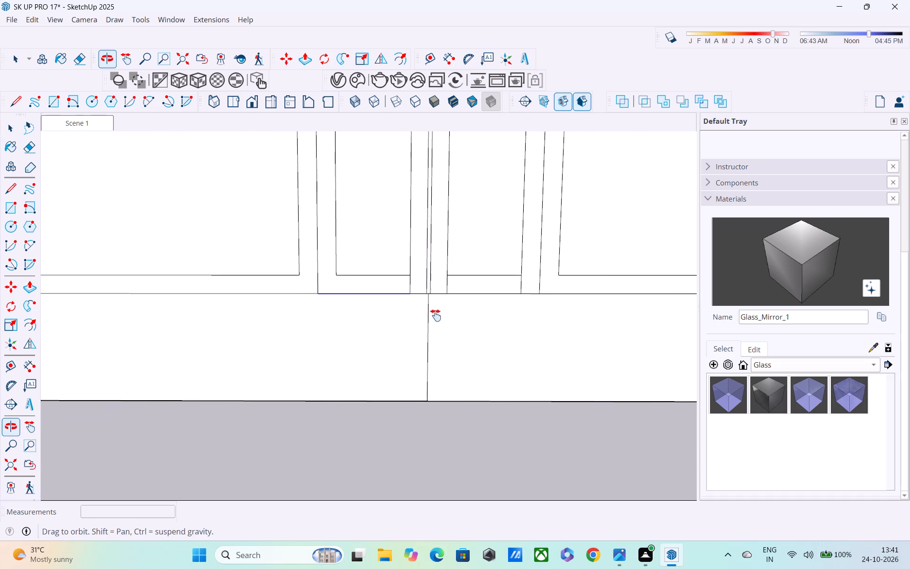
middle_click_drag(436, 315, 436, 314, "shift")
scroll(436, 314, "down", 5)
middle_click_drag(441, 320, 457, 381)
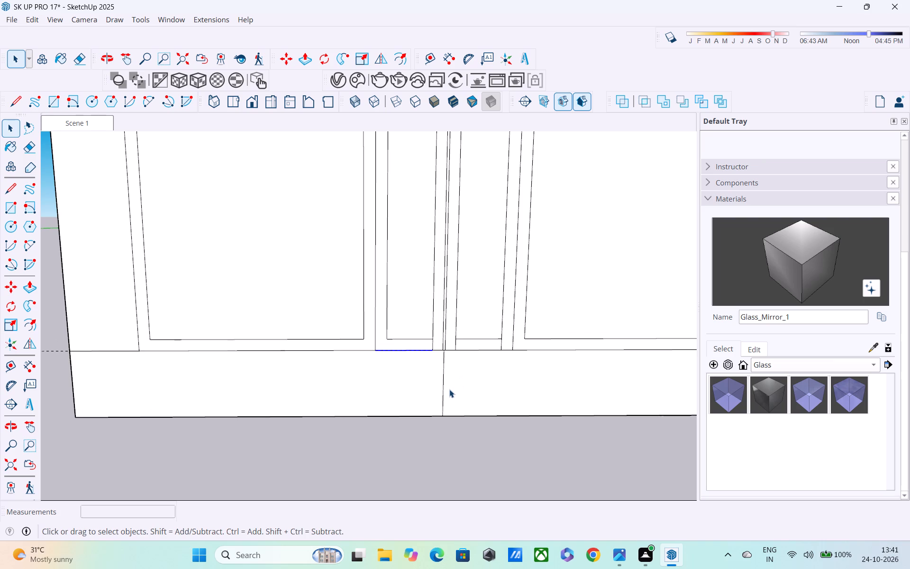
middle_click_drag(444, 399, 437, 337, "shift")
scroll(437, 337, "up", 4, "shift")
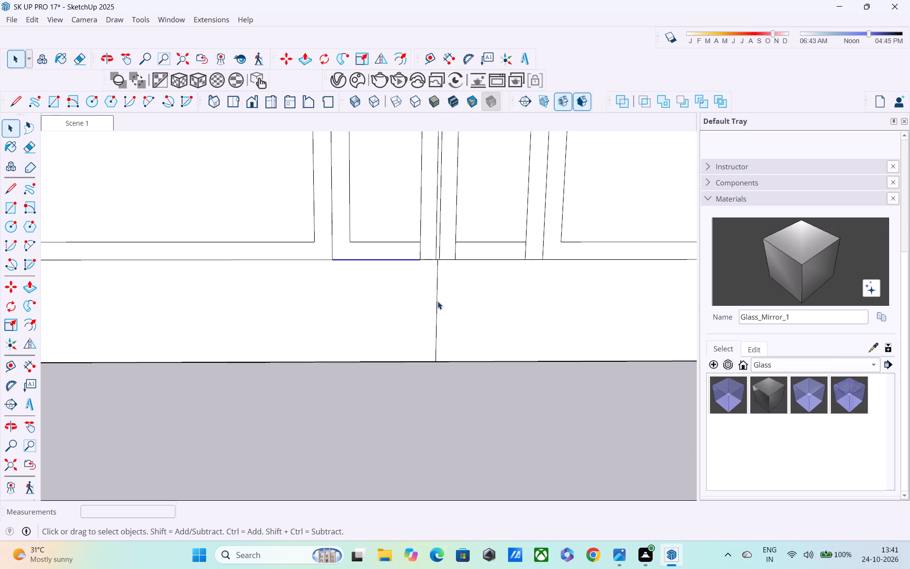
left_click(437, 301)
key("Delete")
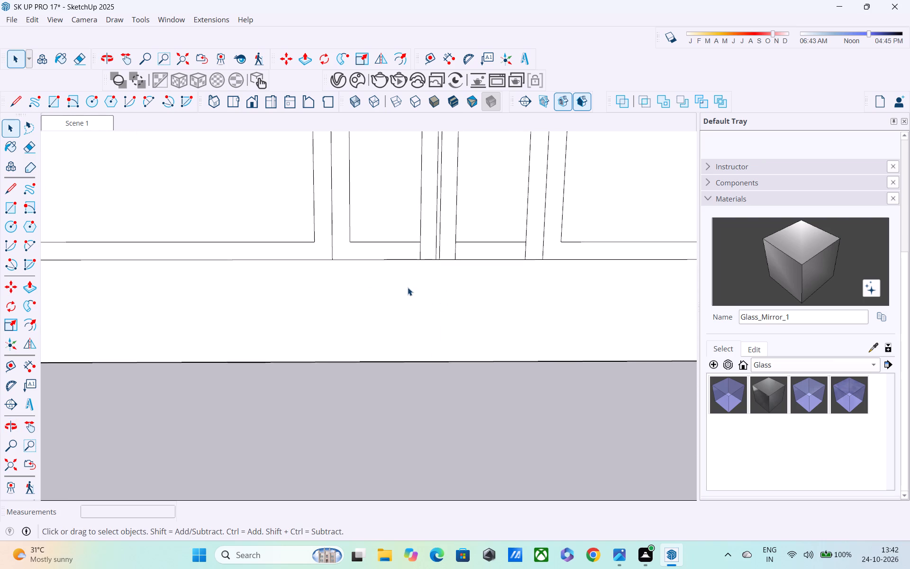
Delete the centre line's remaining segment above the upper horizontal line.
middle_click_drag(408, 284, 419, 384, "shift")
scroll(421, 330, "down", 4)
middle_click_drag(443, 307, 464, 384)
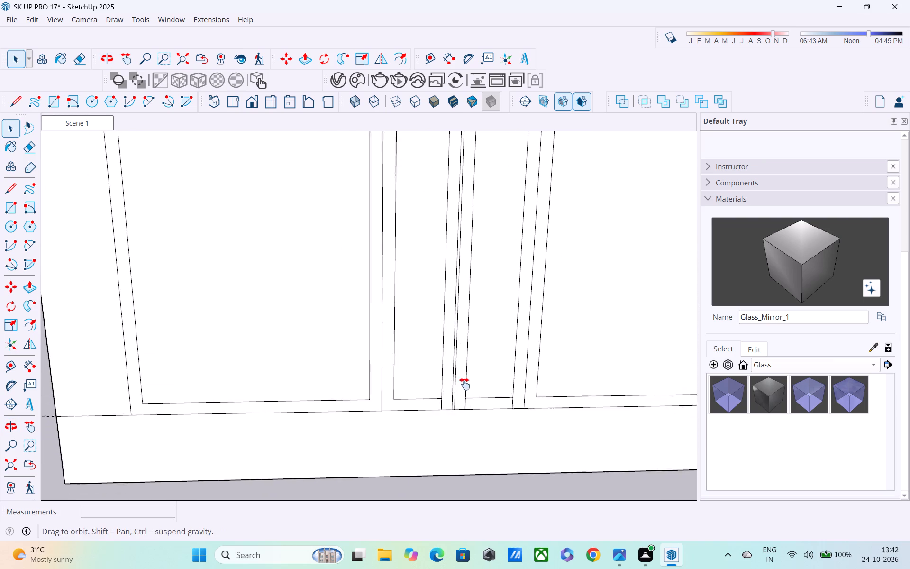
middle_click_drag(464, 384, 471, 410)
scroll(470, 381, "down", 2)
middle_click_drag(461, 307, 449, 413, "shift")
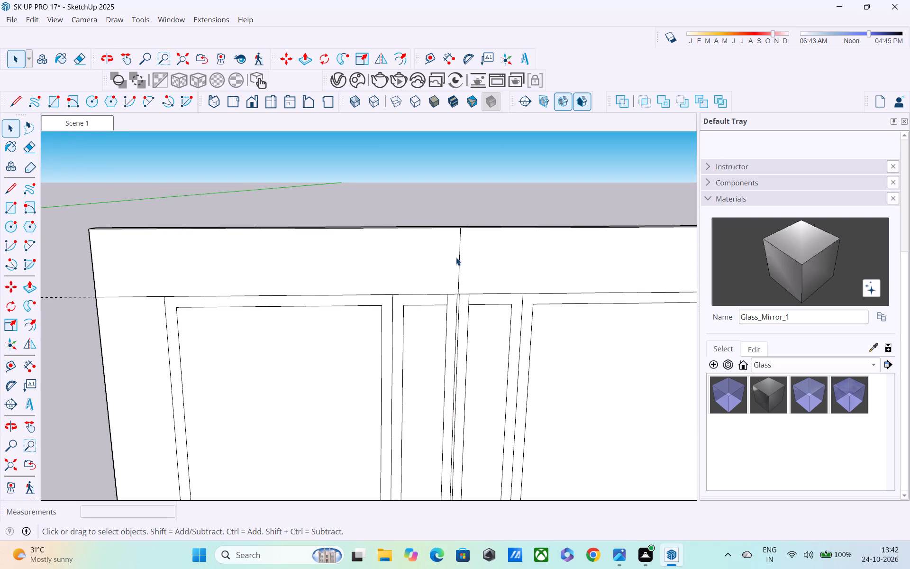
left_click(459, 267)
key("Delete")
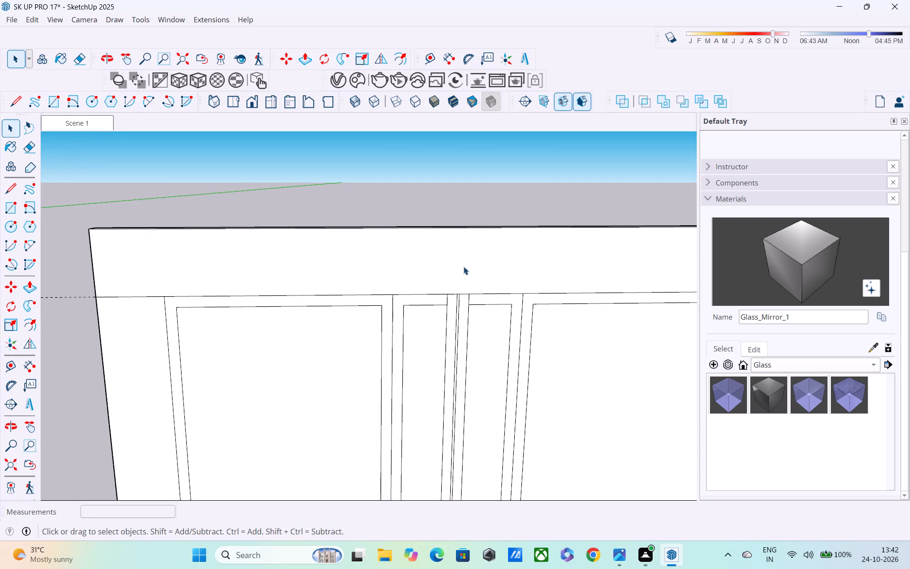
Draw a 1' by 4' rectangle between the two horizontal lines, from the panel's left edge to the left bay's outer frame line.
scroll(453, 251, "up", 2)
scroll(453, 251, "down", 3)
middle_click_drag(467, 271, 481, 202, "shift")
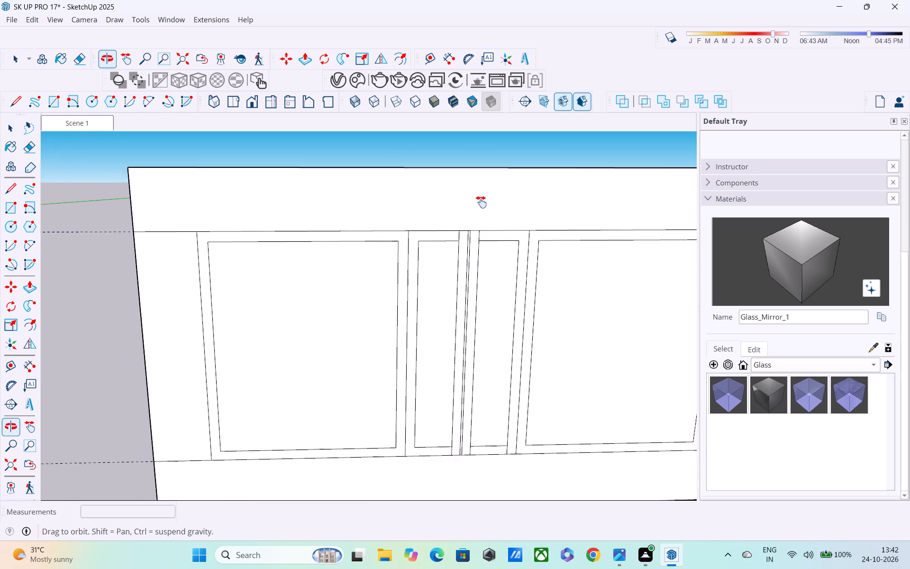
middle_click_drag(481, 202, 481, 202, "shift")
scroll(482, 202, "up", 1, "shift")
scroll(459, 250, "down", 2)
middle_click_drag(442, 279, 473, 253, "shift")
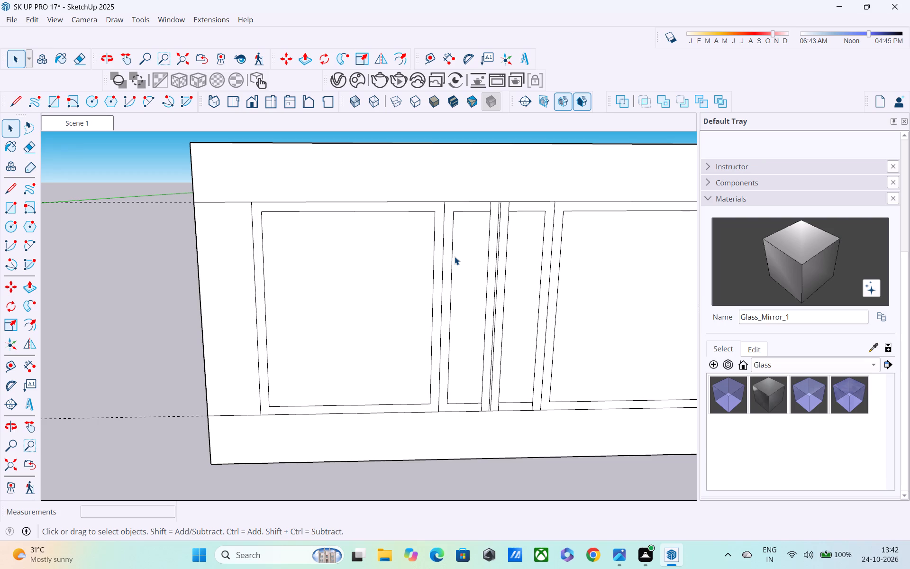
key("r")
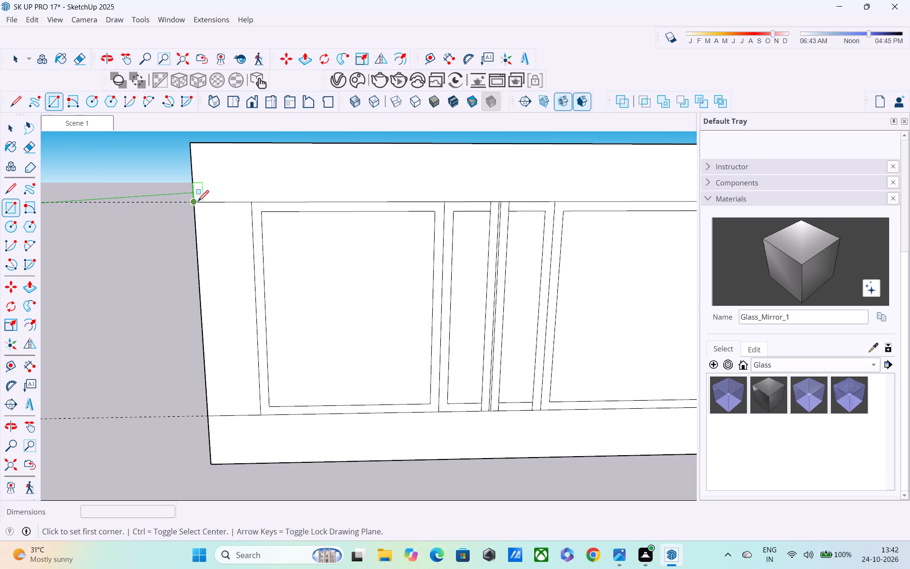
left_click(196, 202)
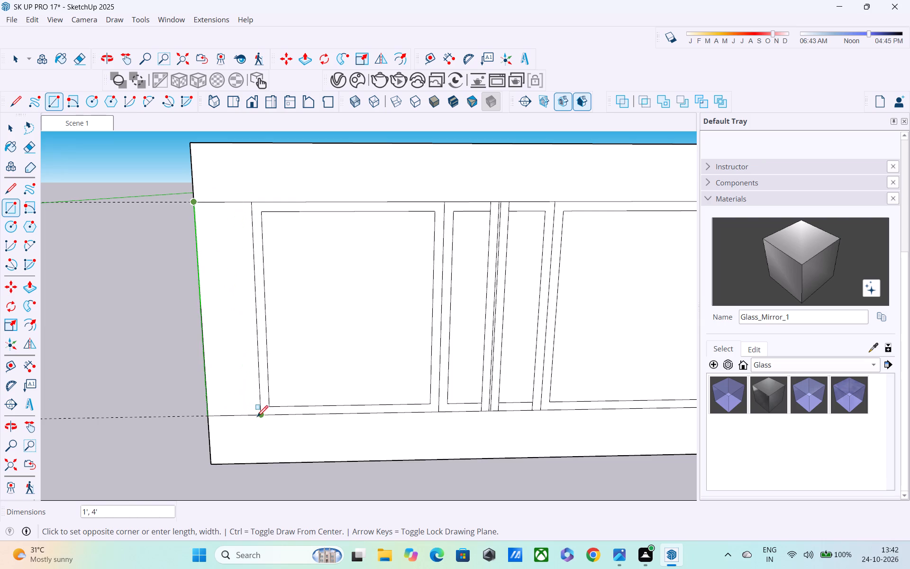
left_click(260, 417)
key("space")
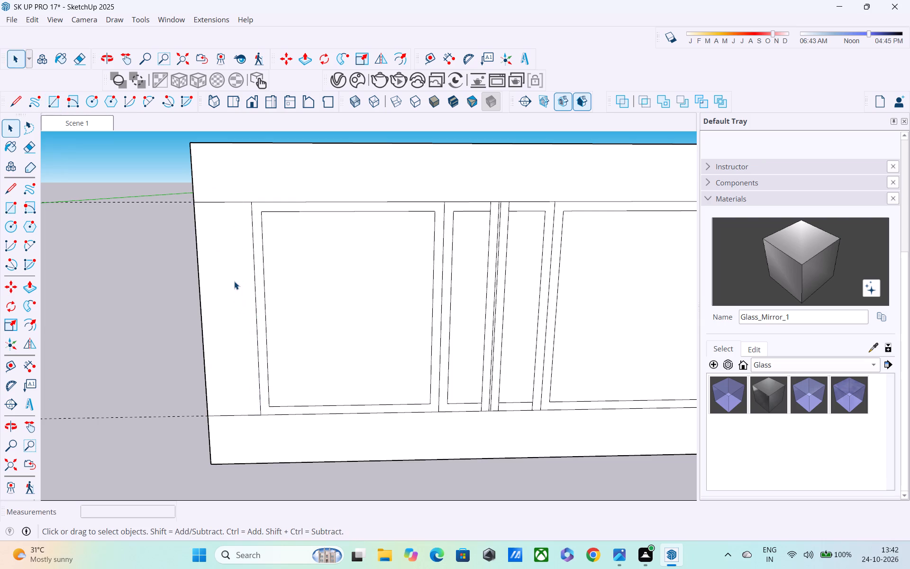
Offset the outline of the panel's left end section inward, trying 3" and 2" before settling on 1".
type("F")
left_click(233, 281)
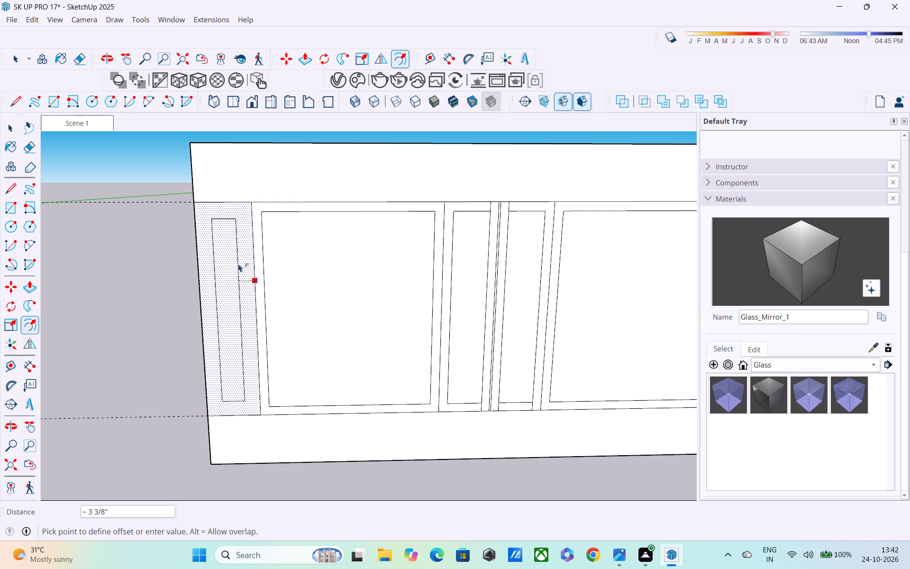
type("3\"")
key("Return")
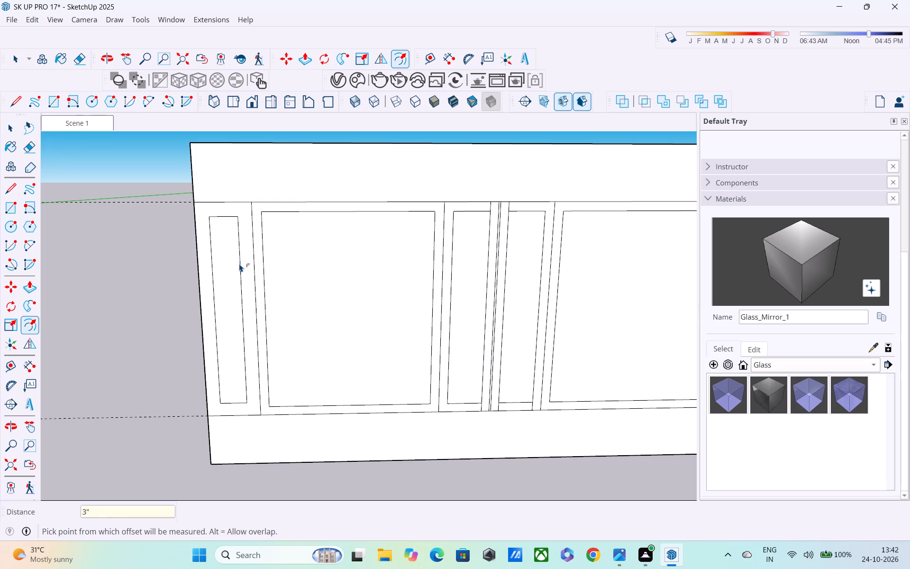
type("2\"")
key("Return")
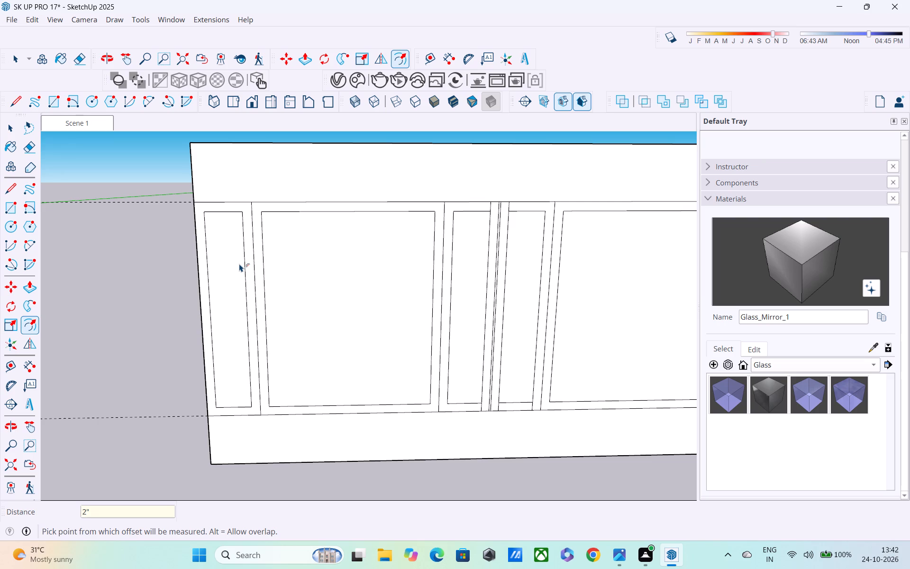
type("1\"")
key("Return")
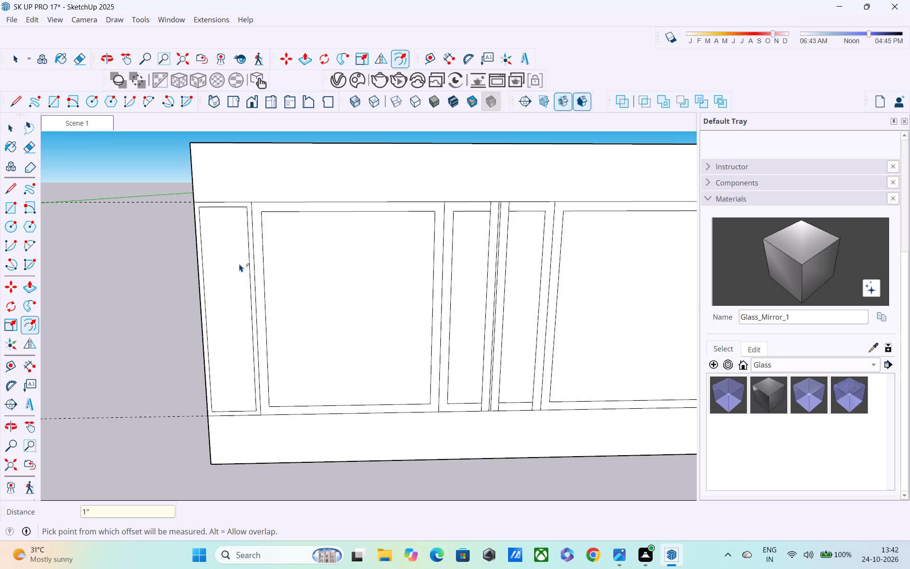
Select the left vertical edge of the end section's inset outline and start the Move command on it.
scroll(253, 244, "down", 1)
scroll(253, 244, "up", 1)
middle_click_drag(249, 241, 234, 229)
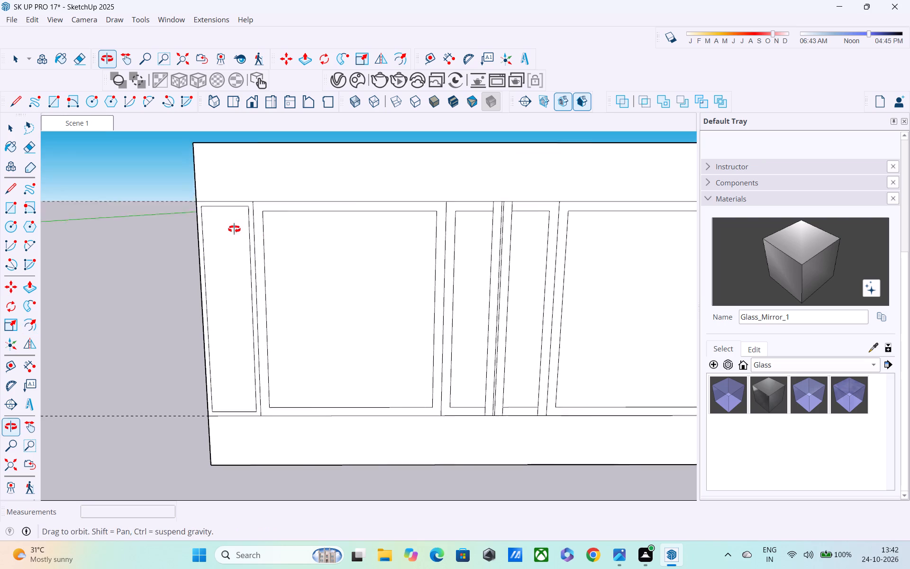
middle_click_drag(234, 229, 229, 218)
scroll(235, 269, "up", 4)
key("space")
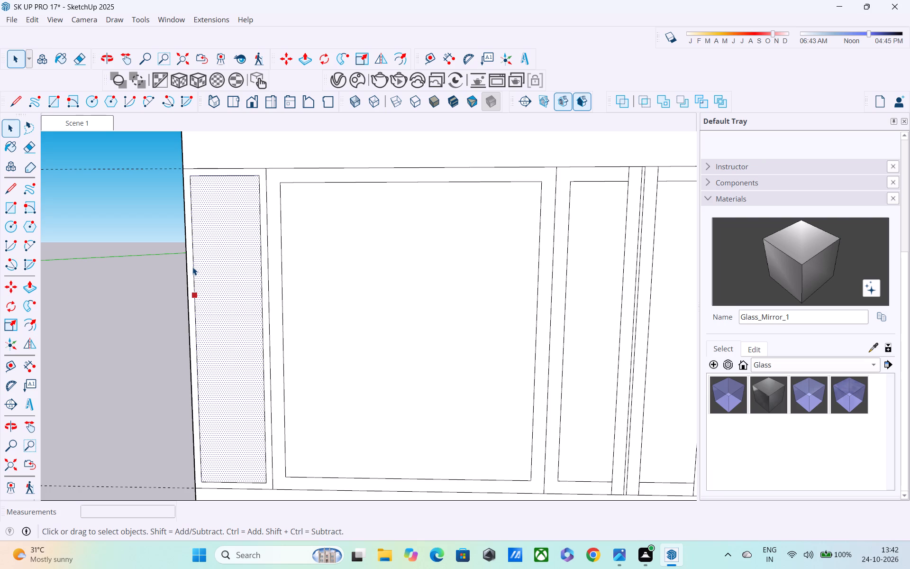
left_click(192, 267)
key("m")
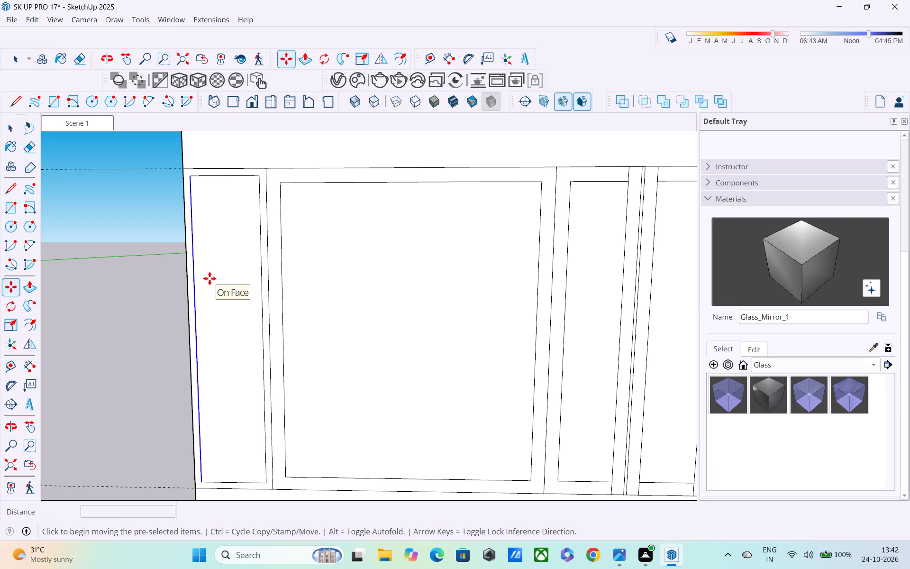
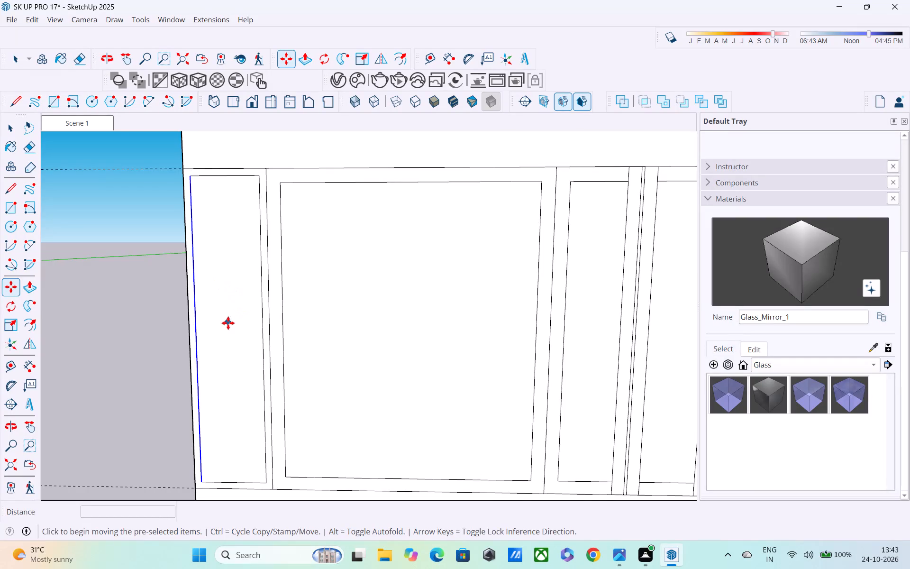
Copy the inset outline's left vertical edge 10" onto its right edge and divide by 2 to add a middle line.
middle_click_drag(227, 324, 246, 237, "shift")
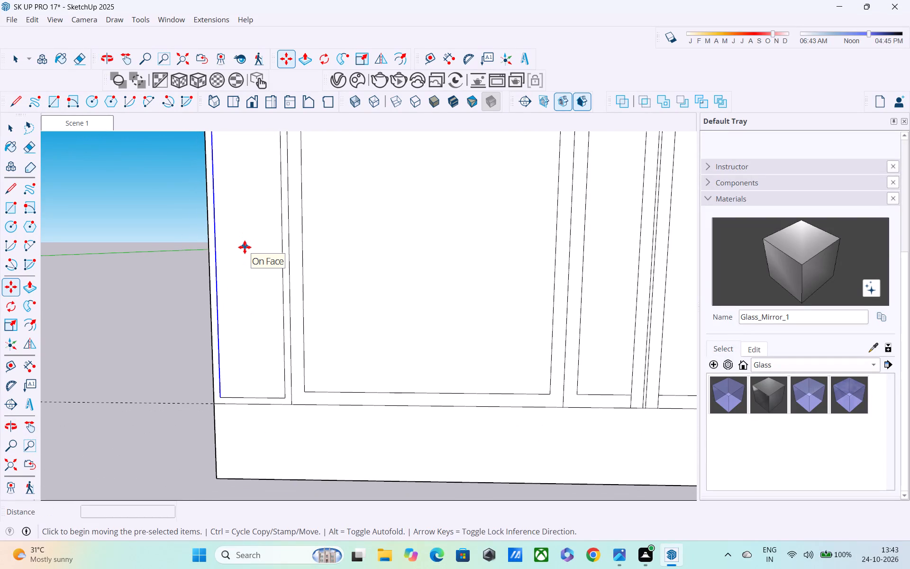
left_click(221, 396)
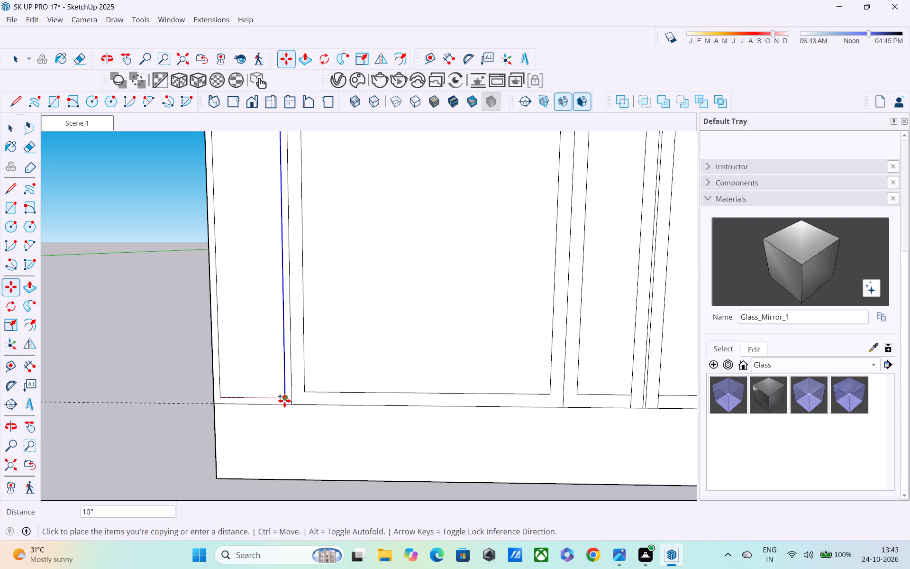
left_click(284, 401)
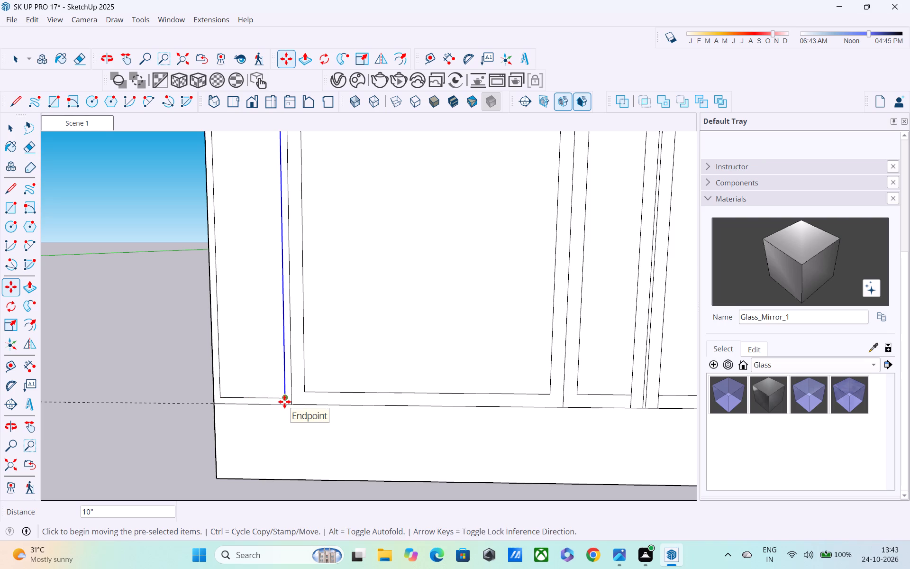
key("3")
key("BackSpace")
type("/2")
key("Return")
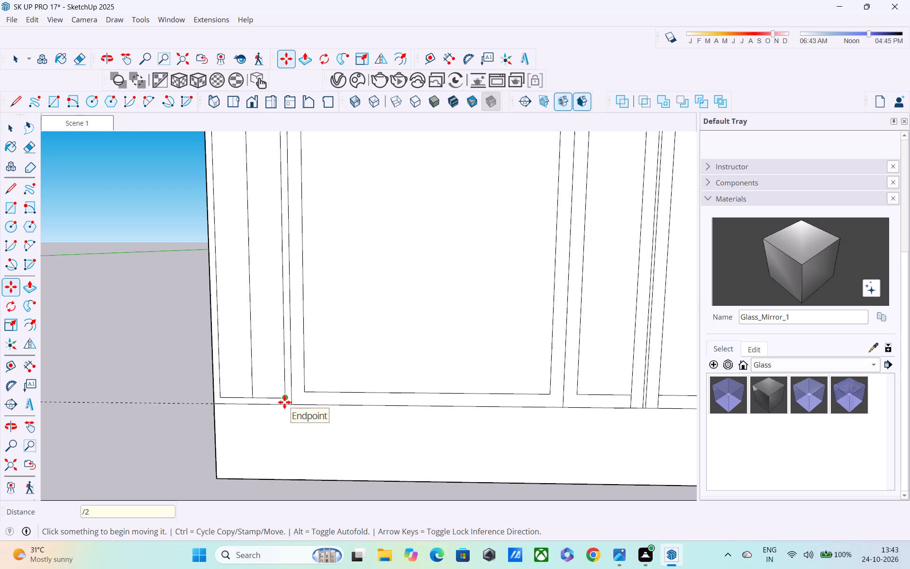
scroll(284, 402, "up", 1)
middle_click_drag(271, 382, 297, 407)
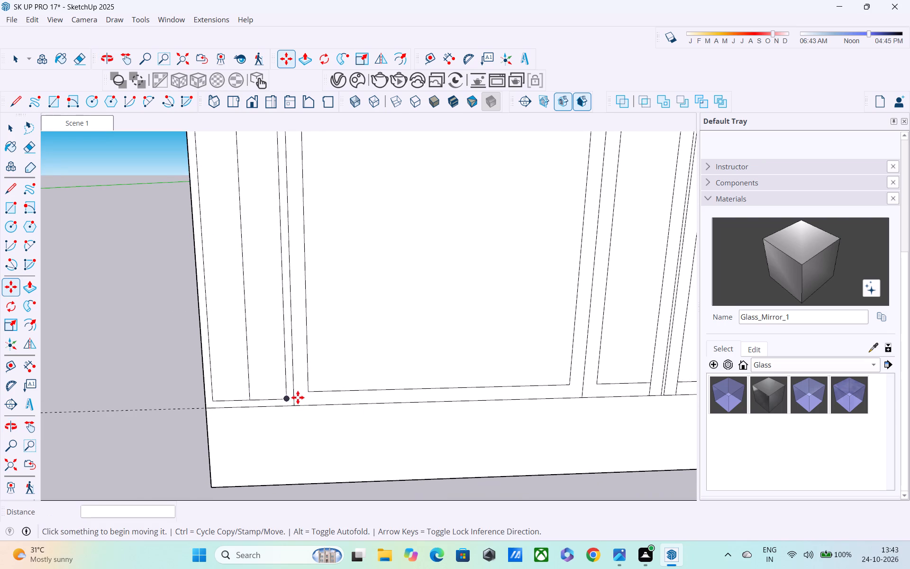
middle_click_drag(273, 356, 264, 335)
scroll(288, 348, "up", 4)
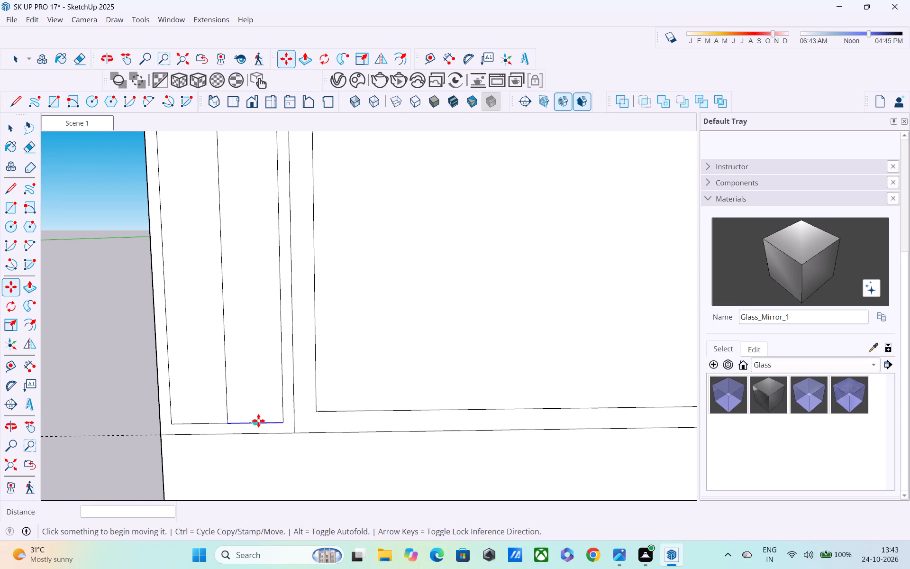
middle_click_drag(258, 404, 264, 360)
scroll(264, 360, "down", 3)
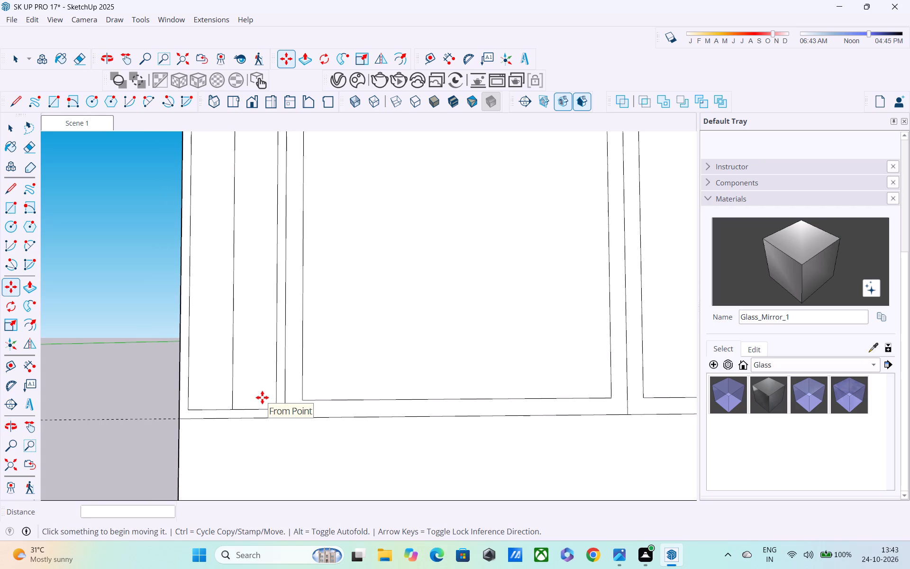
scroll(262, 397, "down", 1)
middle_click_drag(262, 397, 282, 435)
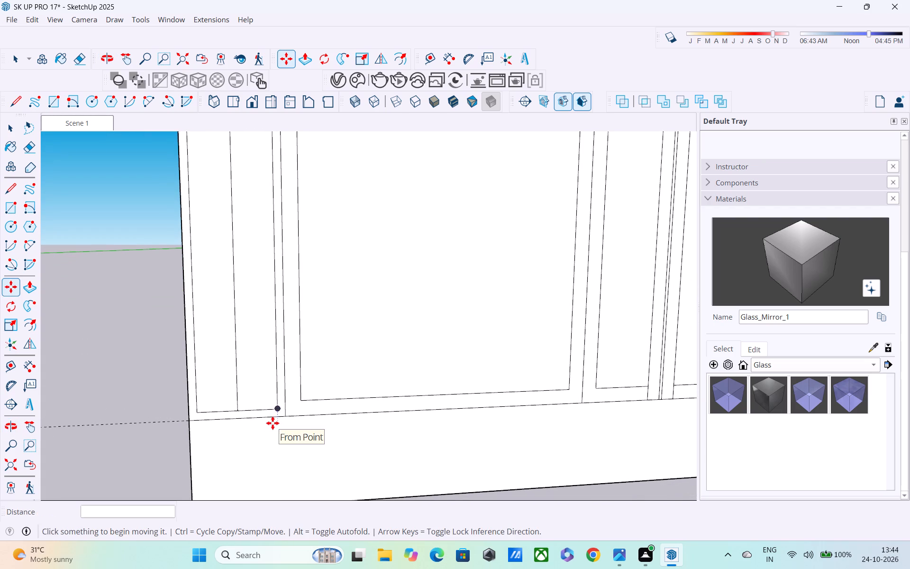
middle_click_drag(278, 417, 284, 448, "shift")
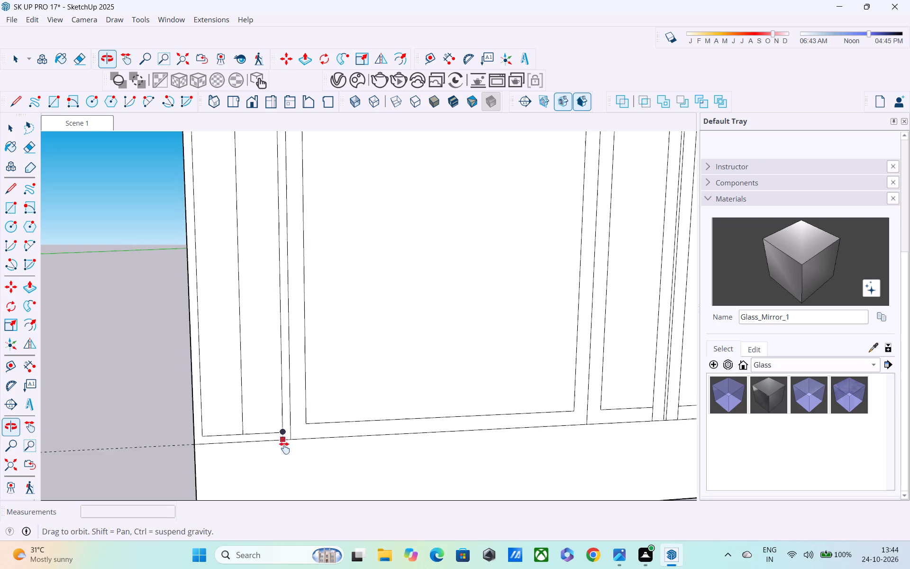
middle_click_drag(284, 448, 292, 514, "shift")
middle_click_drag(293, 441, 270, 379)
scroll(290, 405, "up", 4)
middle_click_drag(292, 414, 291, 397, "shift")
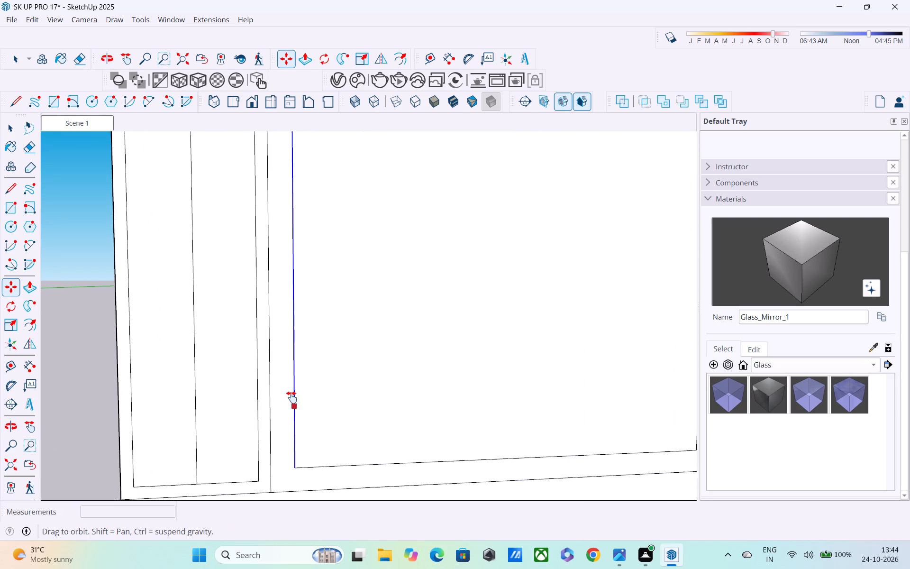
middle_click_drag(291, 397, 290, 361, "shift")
Copy the end section's vertical middle line 1" to the right to form a narrow centre strip.
key("space")
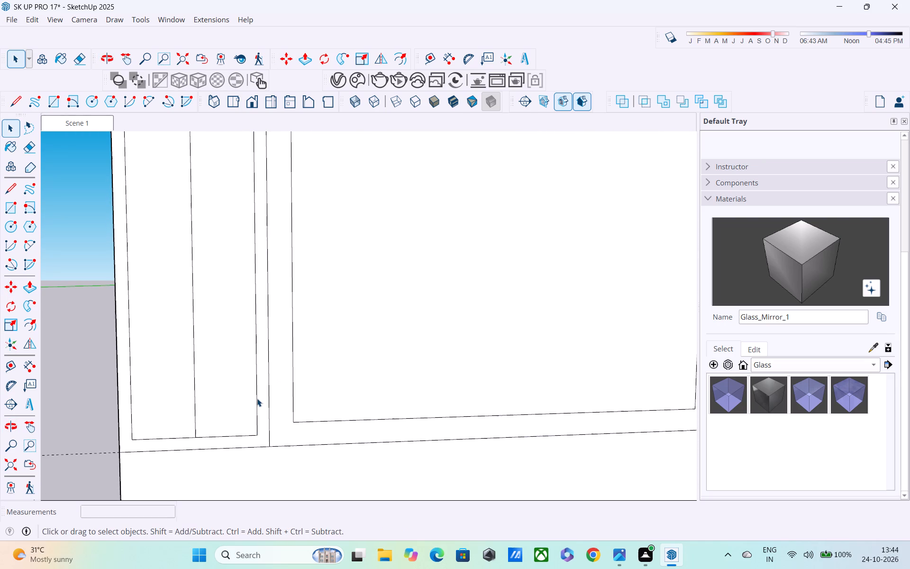
left_click(257, 398)
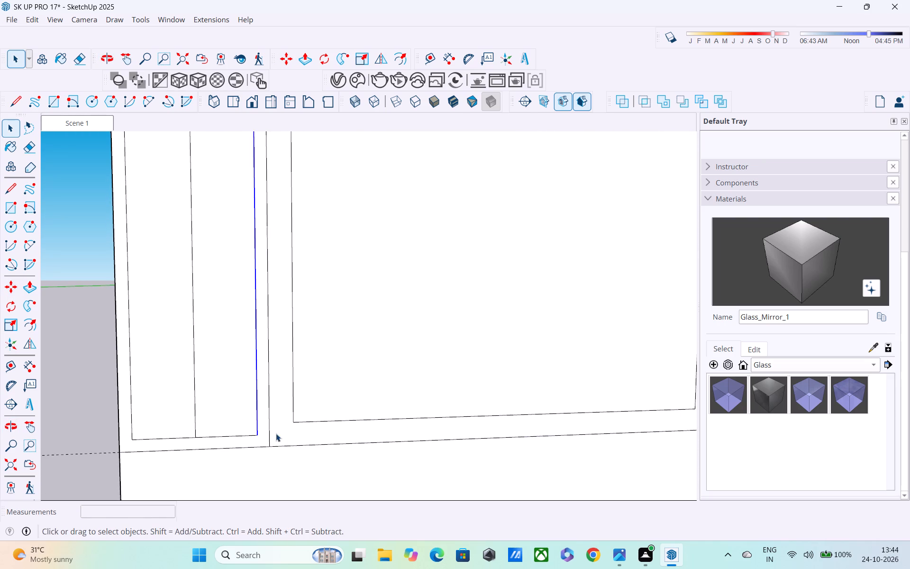
middle_click_drag(273, 427, 264, 404)
scroll(264, 404, "down", 3)
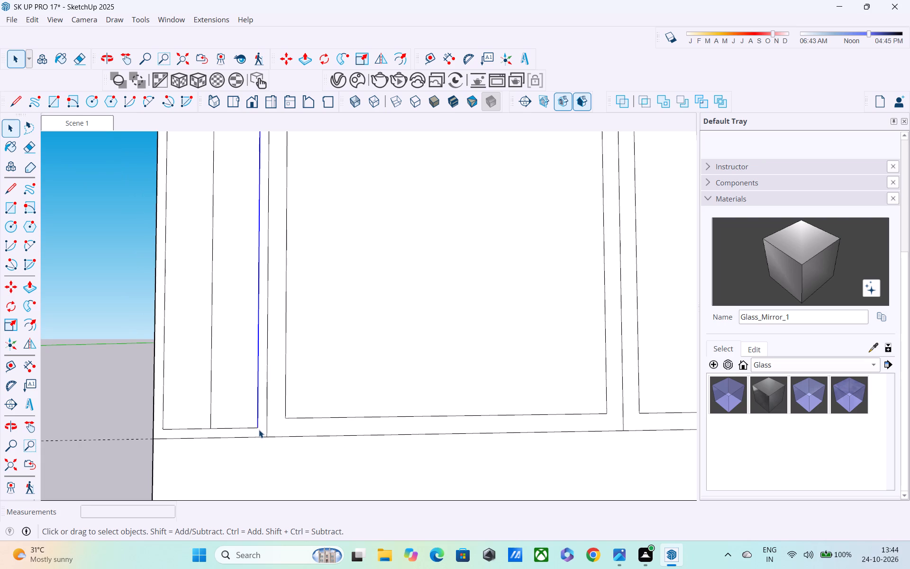
key("space")
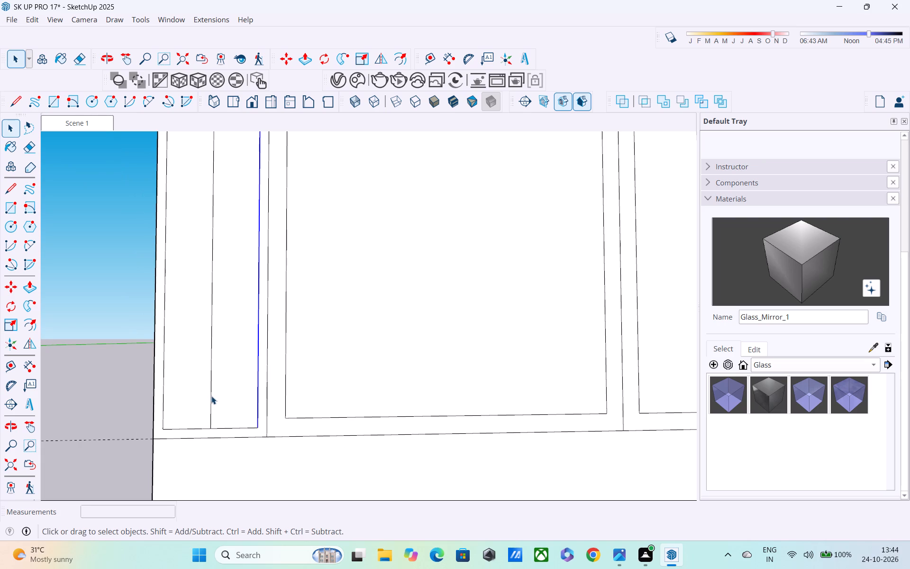
left_click(211, 397)
key("m")
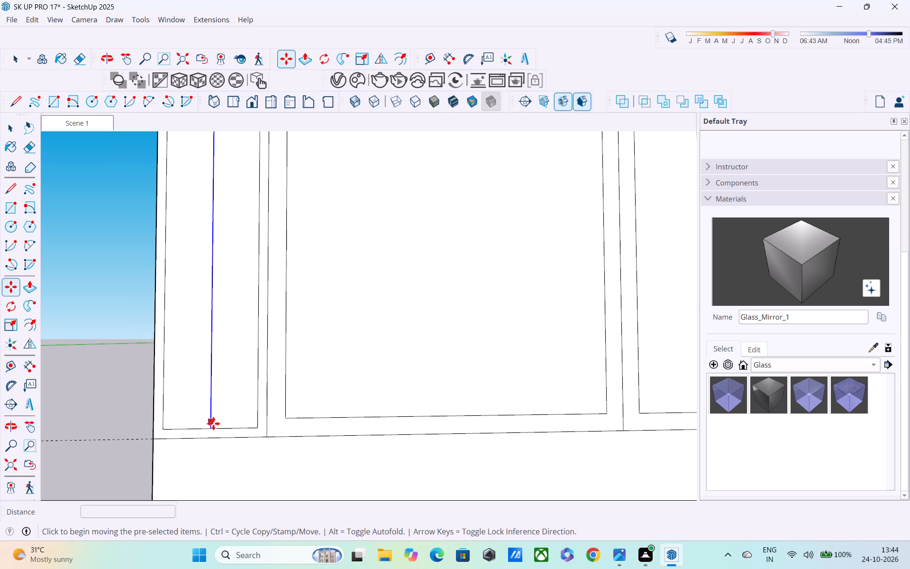
left_click(210, 427)
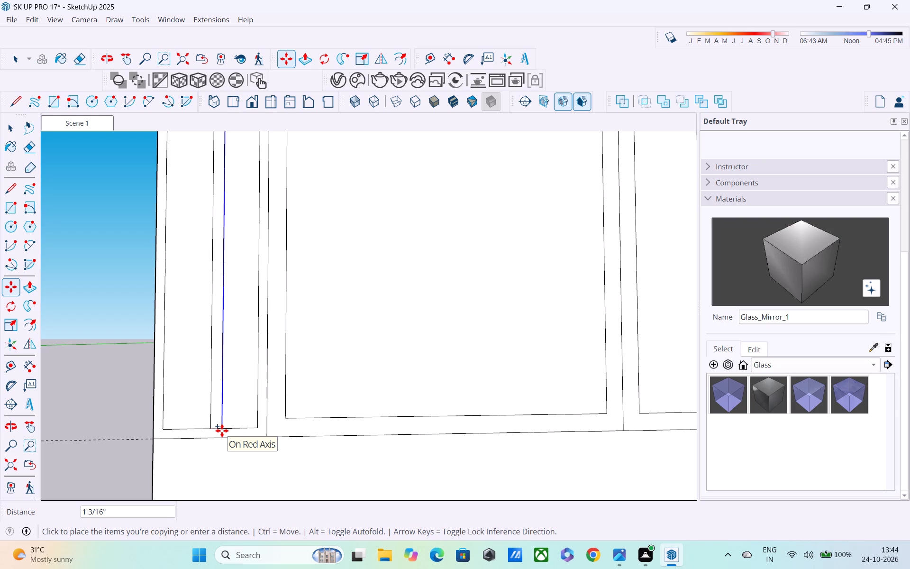
type("1\"")
key("Return")
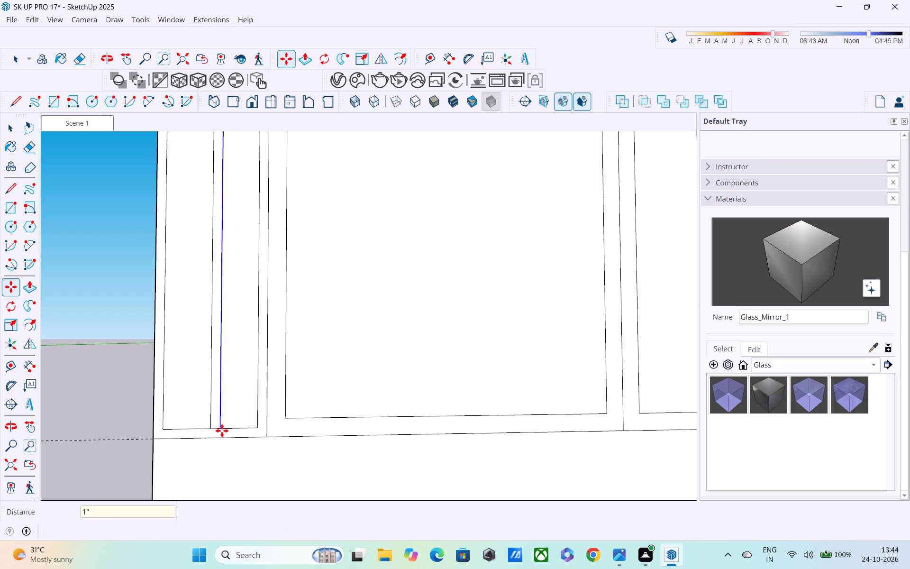
scroll(239, 444, "down", 1)
middle_click_drag(263, 454, 224, 498)
key("space")
scroll(211, 462, "down", 1)
scroll(211, 462, "up", 1)
scroll(211, 462, "down", 3)
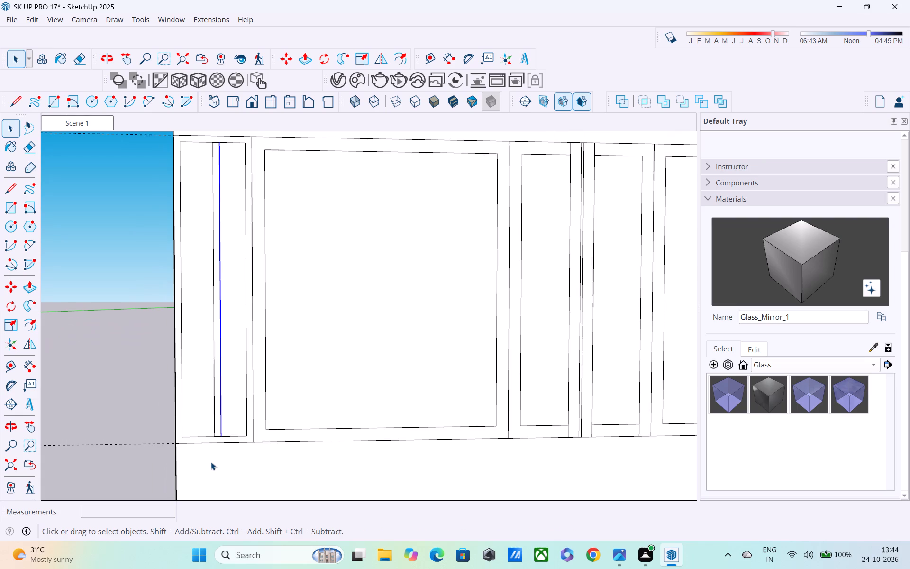
key("Escape")
left_click(143, 375)
Delete all four edges of the inner frame outline in the left bay.
scroll(263, 390, "up", 2)
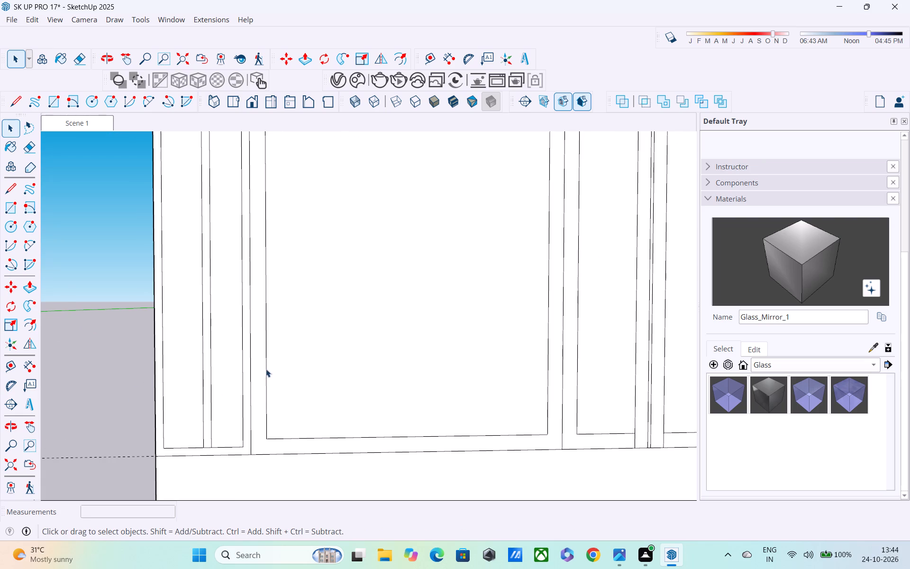
left_click(267, 347)
key("Delete")
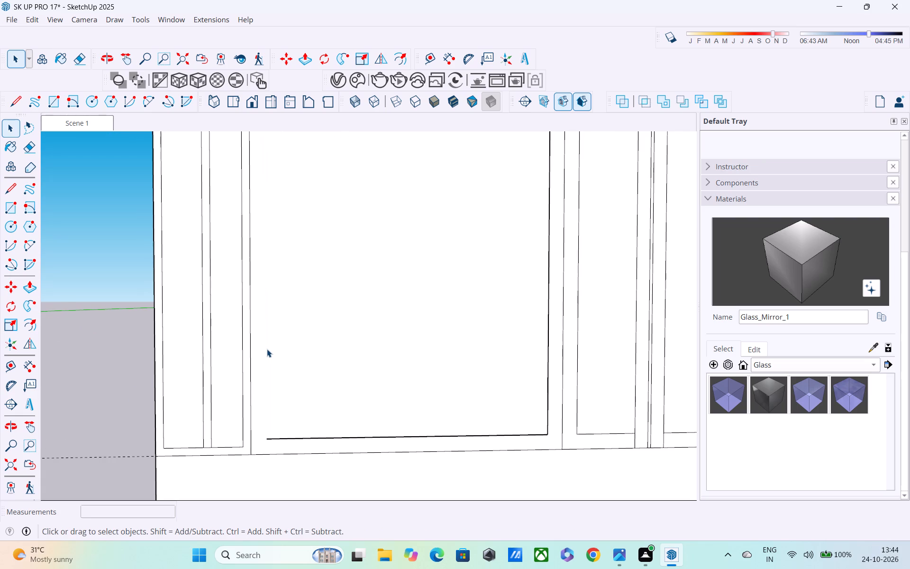
scroll(233, 334, "down", 2)
middle_click_drag(342, 368, 335, 406)
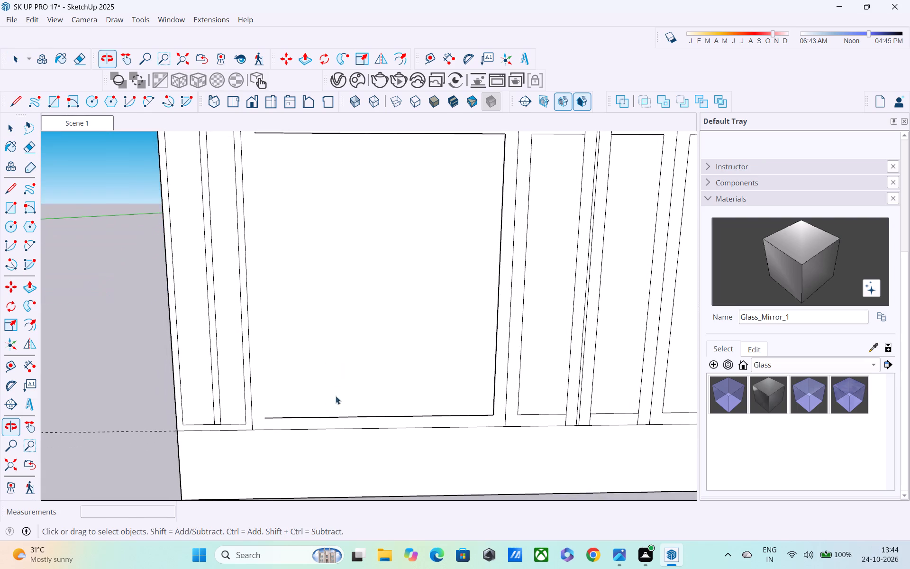
scroll(338, 377, "down", 4)
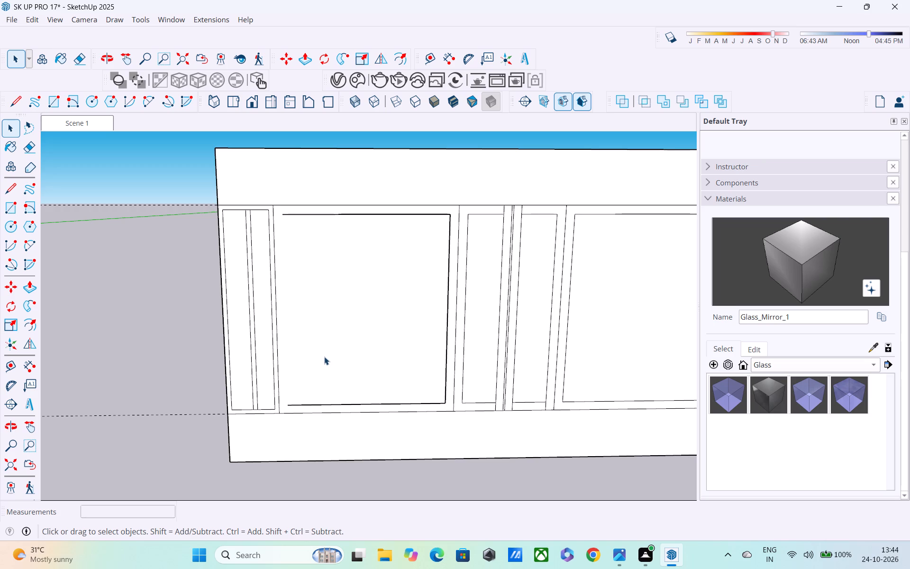
middle_click_drag(321, 357, 277, 372, "shift")
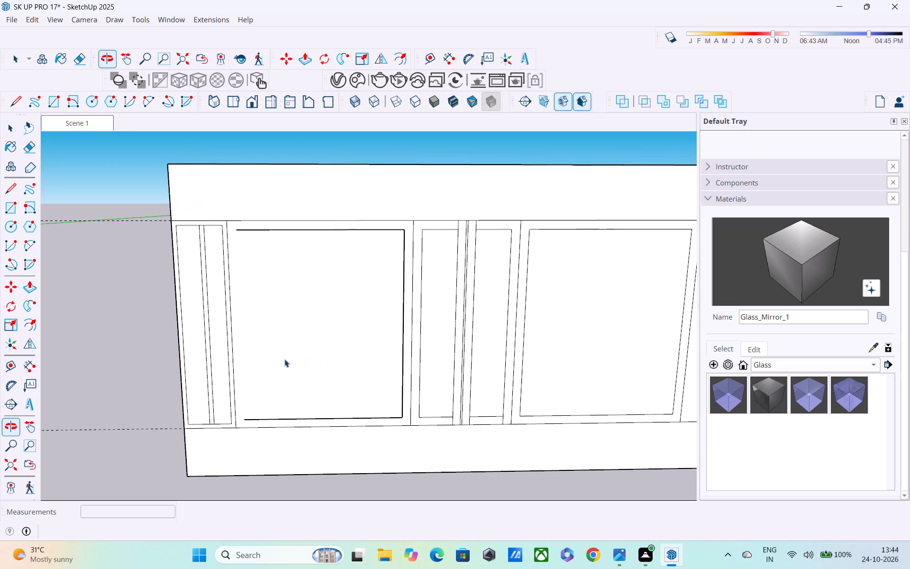
left_click(344, 229)
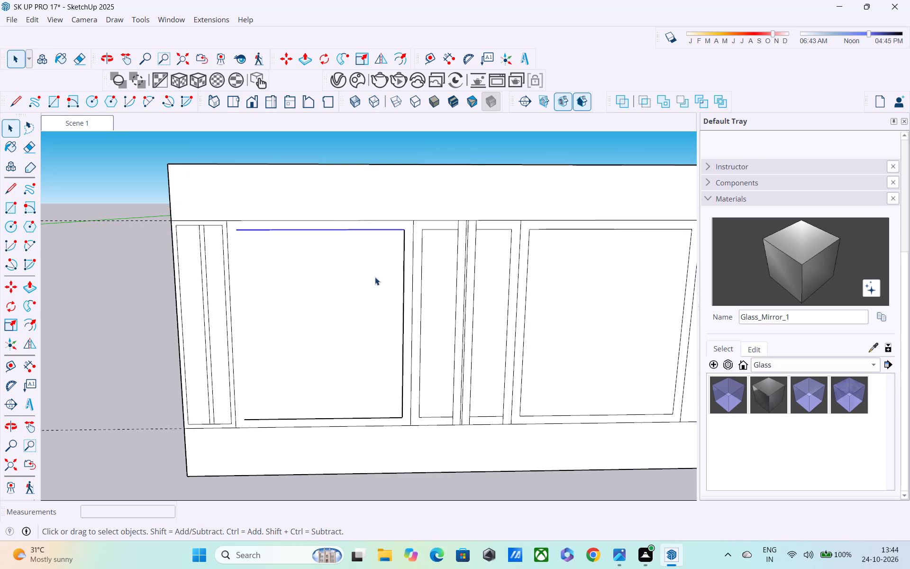
key("Delete")
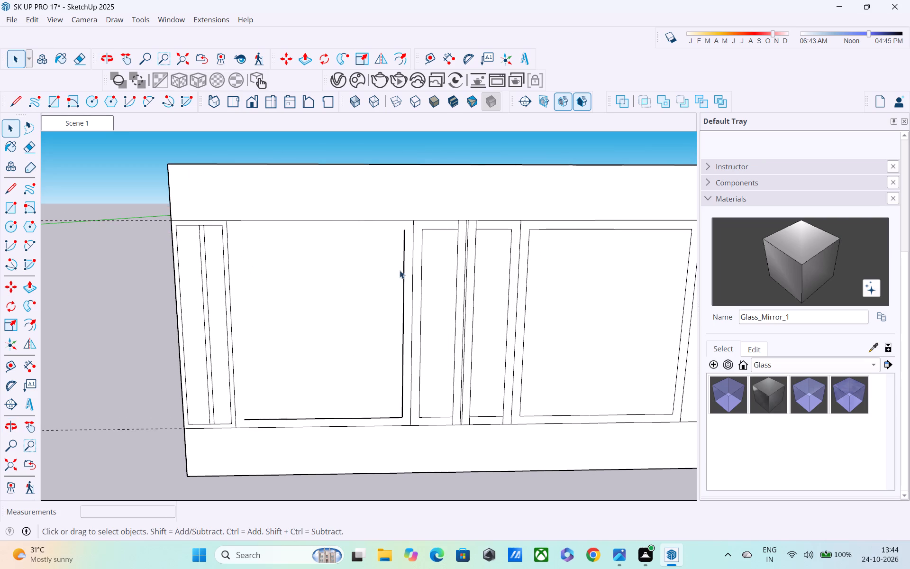
left_click(403, 274)
key("Delete")
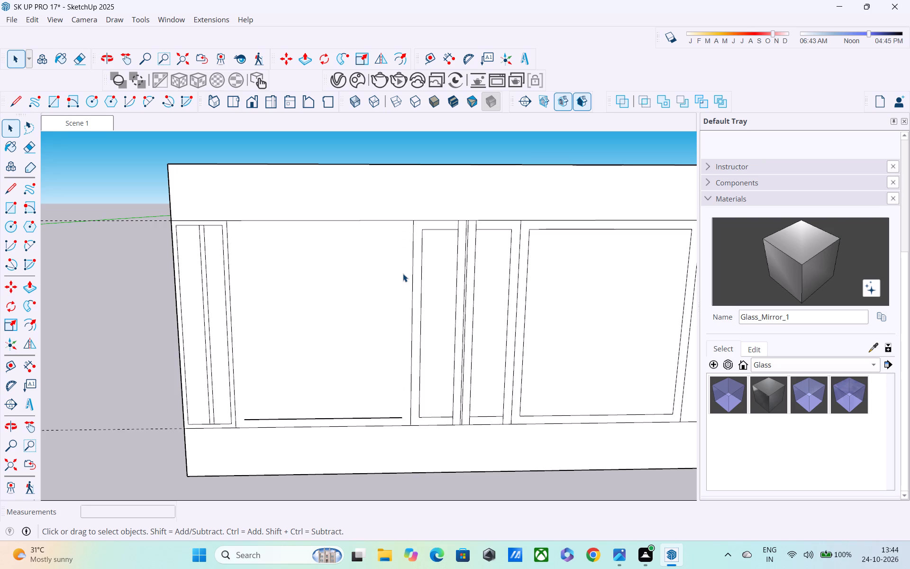
left_click(357, 419)
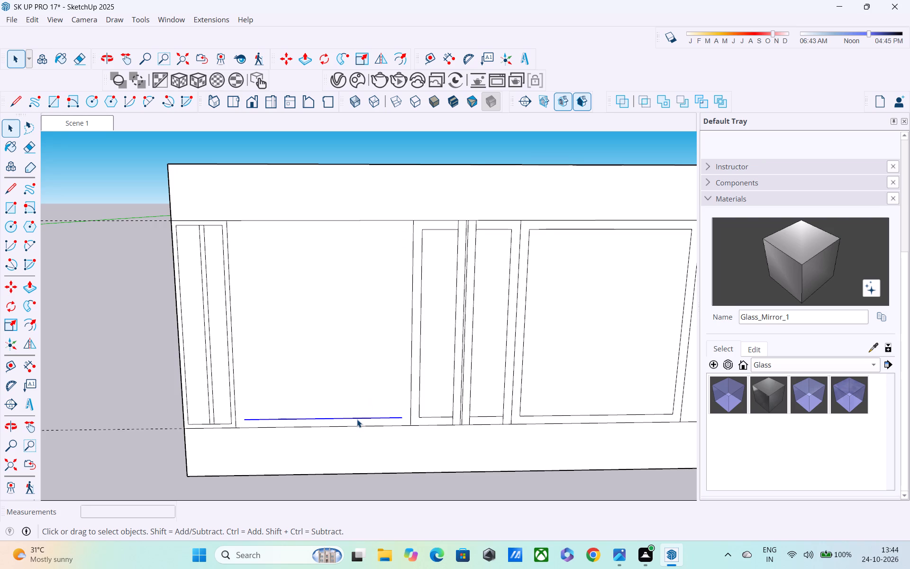
key("Delete")
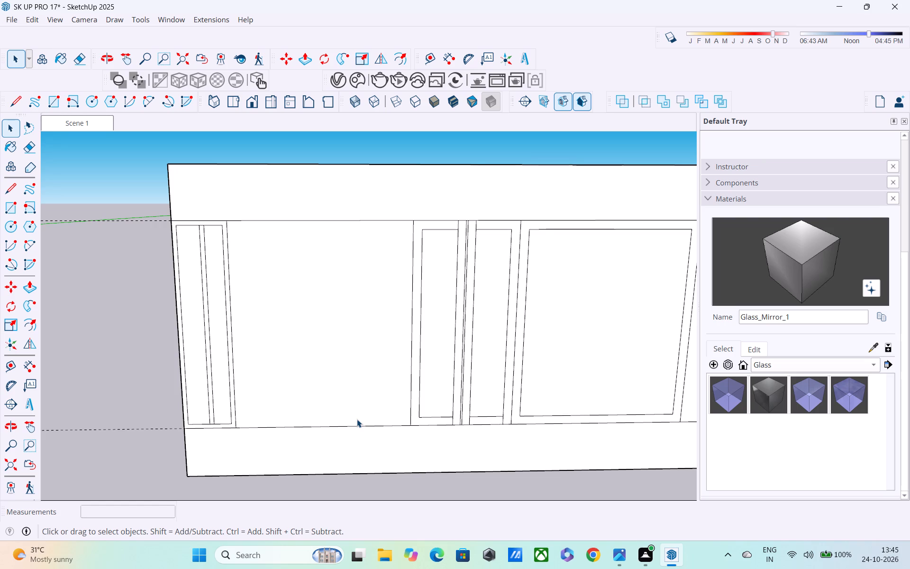
Pull the outer frame face of the left end section out by 1".
key("p")
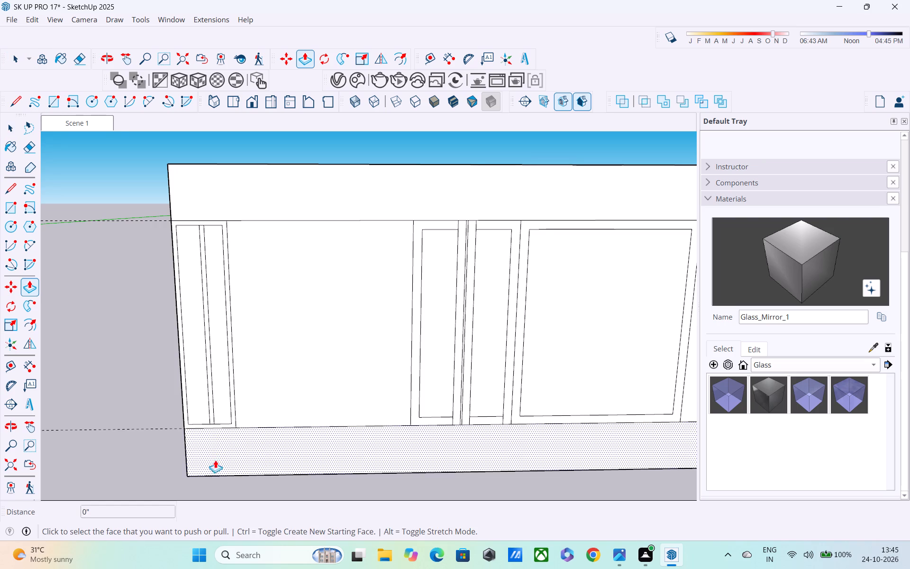
scroll(223, 423, "up", 2)
left_click(229, 428)
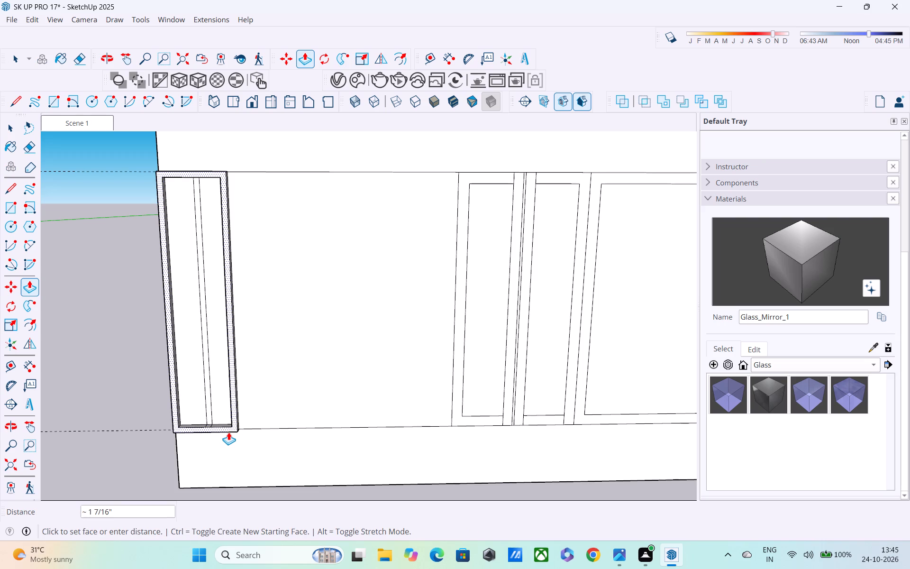
type("1\"")
key("Return")
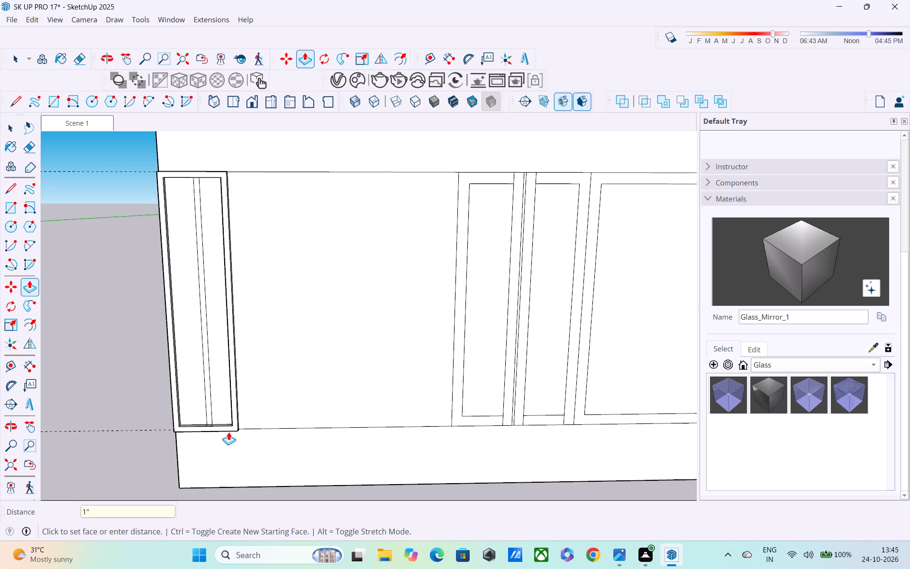
Pull the end section's narrow centre strip out 1", flush with its raised frame.
scroll(190, 381, "up", 2)
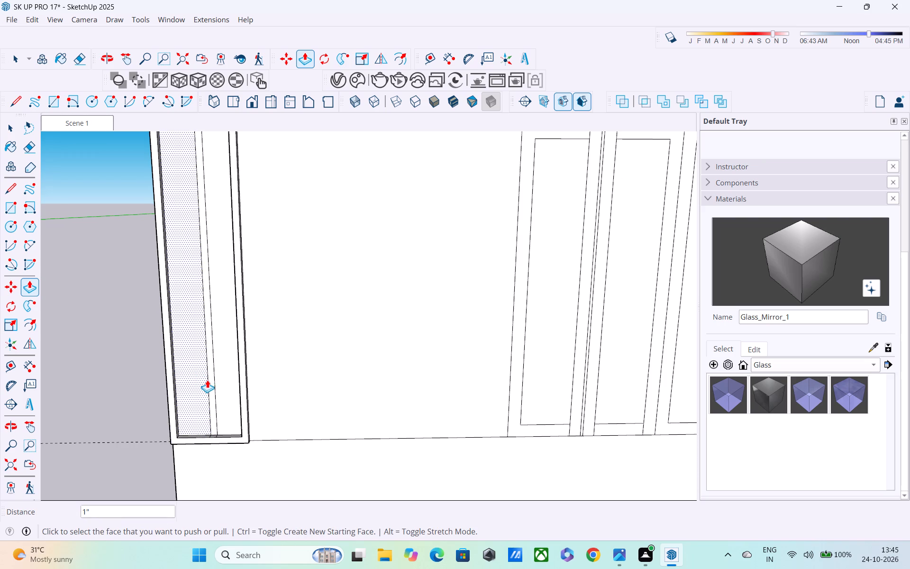
left_click(209, 386)
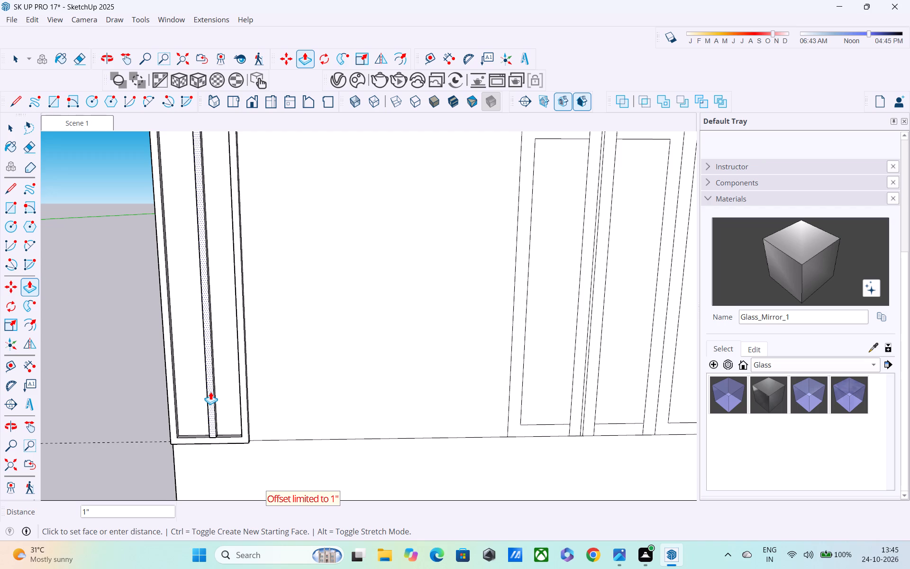
left_click(225, 439)
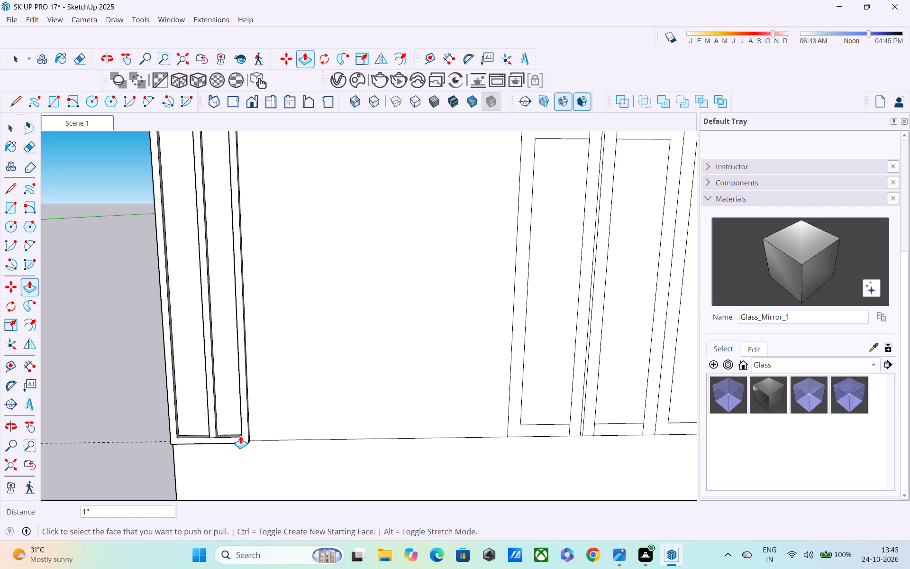
scroll(252, 425, "down", 5)
middle_click_drag(295, 415, 191, 413, "shift")
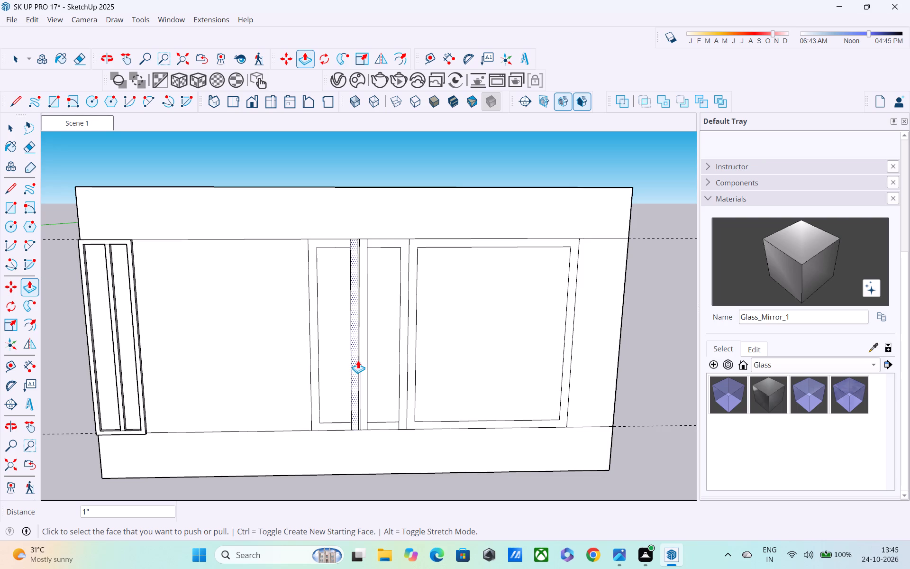
Delete the bottom inner frame edge of the narrow opening just left of the middle section's divider.
scroll(358, 360, "up", 2)
key("space")
scroll(357, 365, "up", 3)
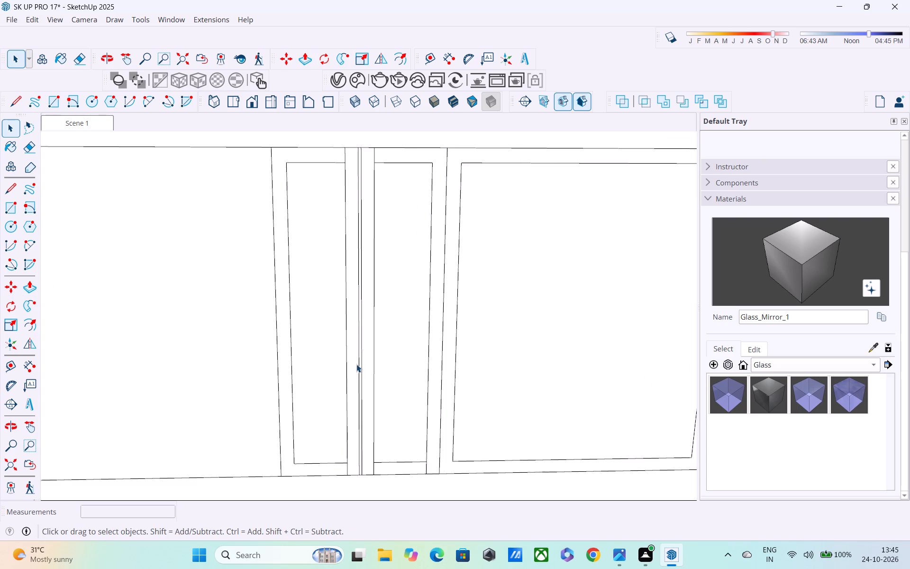
middle_click_drag(356, 363, 353, 335)
middle_click_drag(338, 440, 335, 364, "shift")
scroll(335, 366, "up", 1, "shift")
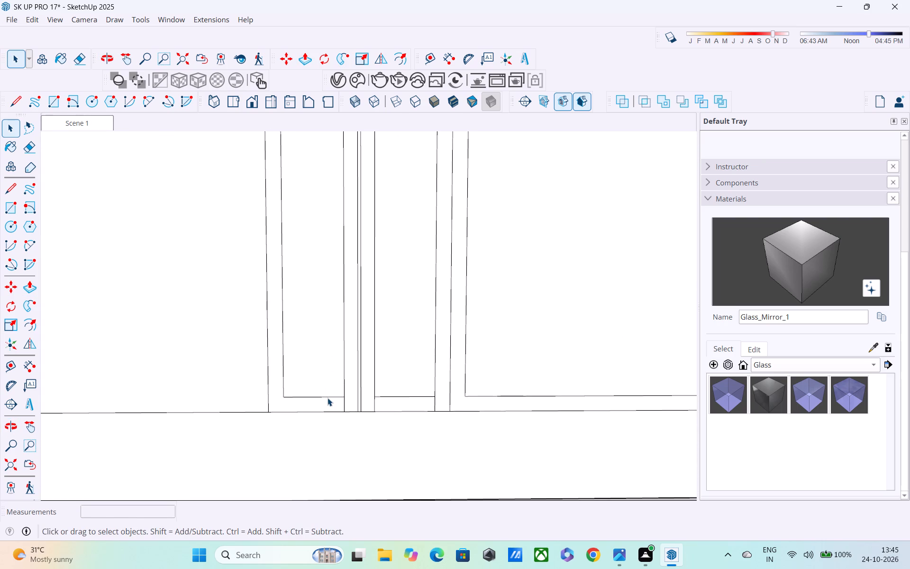
left_click(327, 397)
key("Delete")
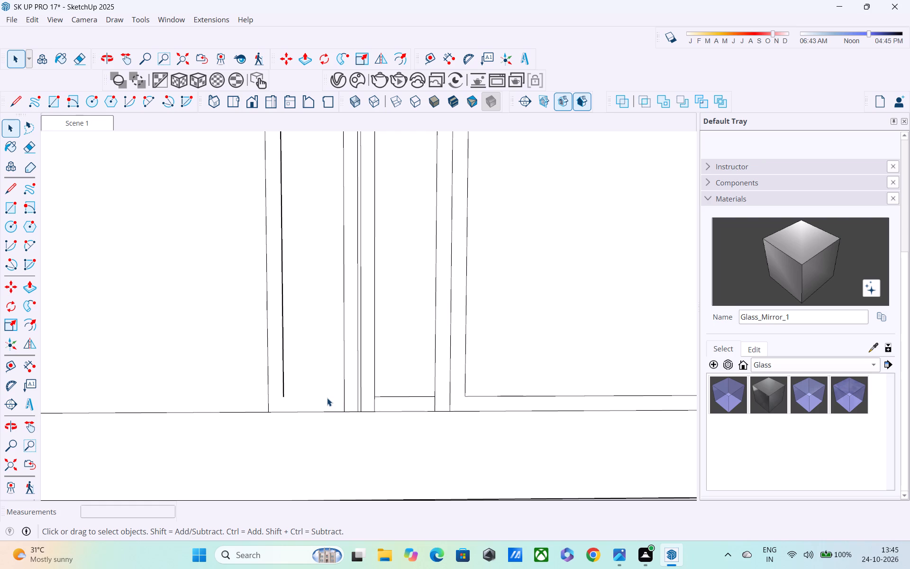
Copy the bottom outer edge of that narrow opening 1" upward.
scroll(343, 404, "down", 4)
middle_click_drag(319, 401, 367, 371)
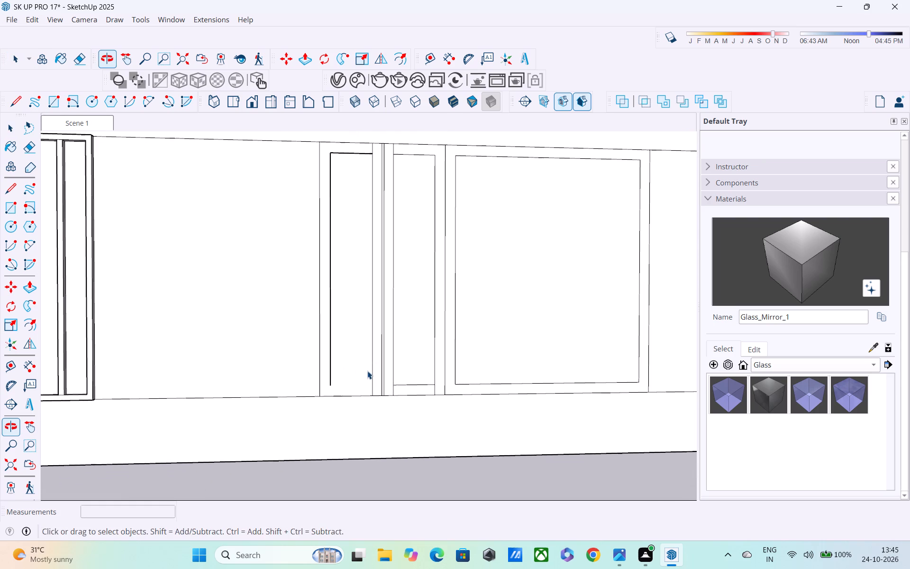
middle_click_drag(367, 371, 364, 372)
middle_click_drag(357, 385, 362, 359, "shift")
scroll(149, 367, "up", 2)
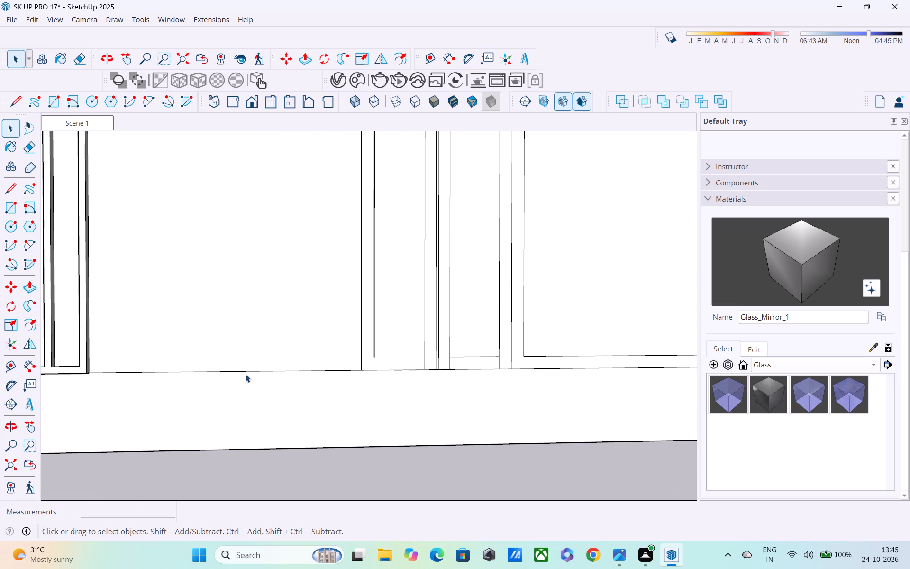
left_click(402, 371)
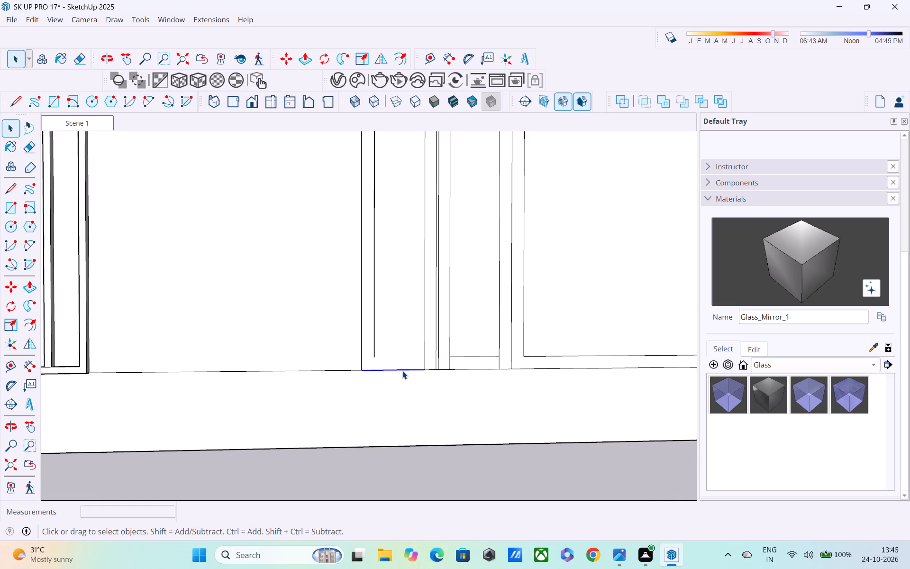
key("m")
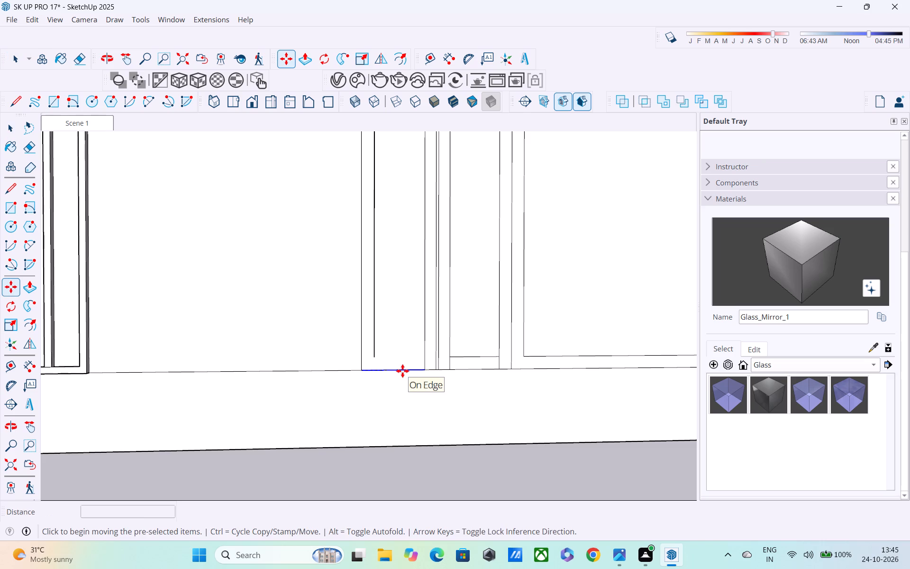
left_click(361, 369)
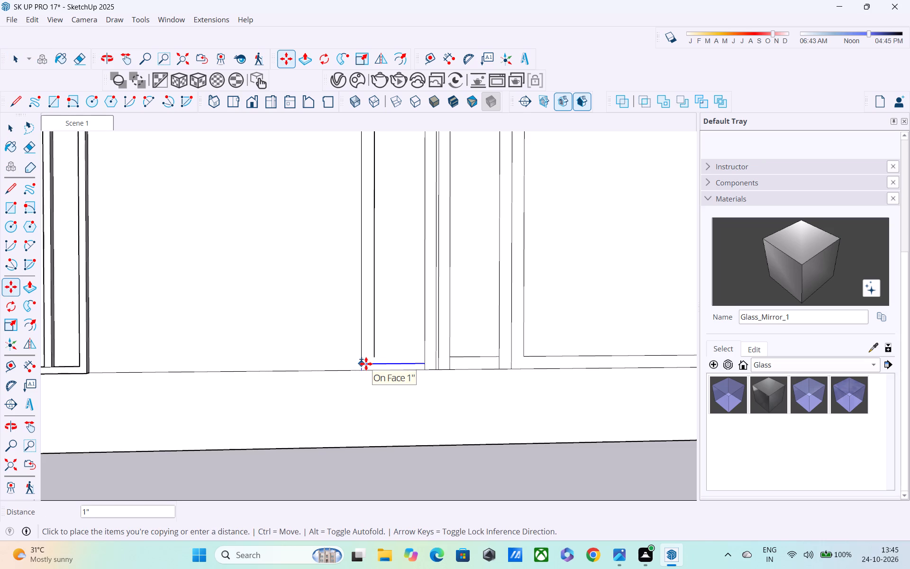
left_click(366, 364)
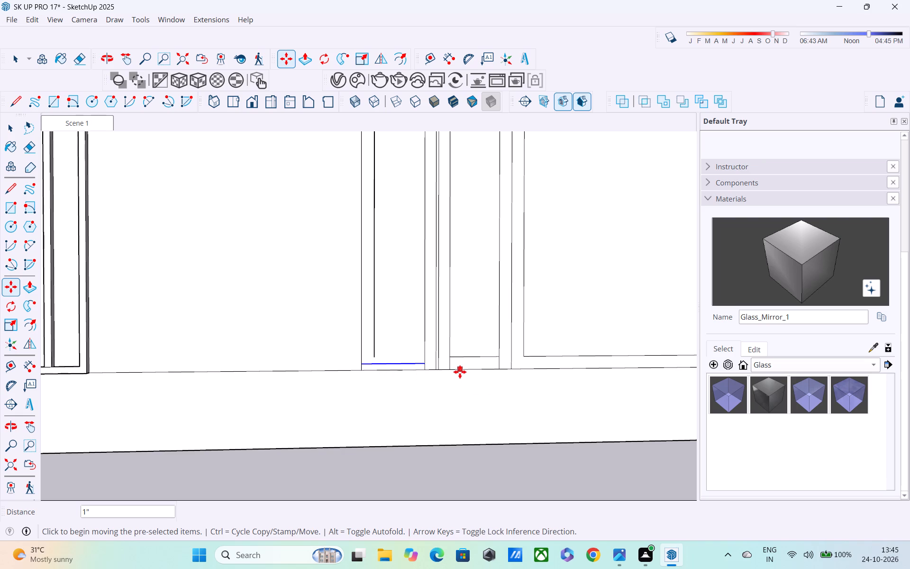
Draw a 4'7" horizontal line from the copied edge's end to the right bay's far outer edge.
key("l")
scroll(458, 372, "up", 1)
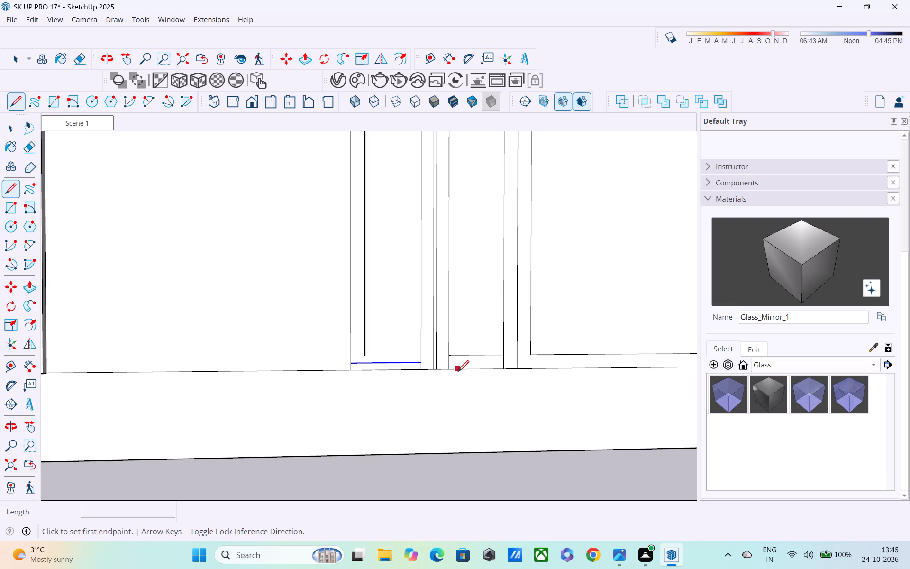
left_click(421, 364)
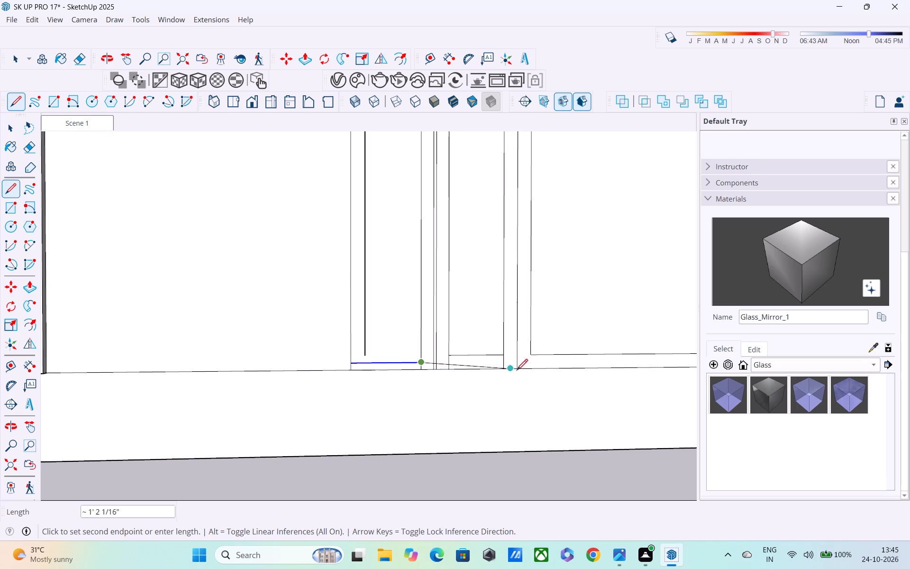
middle_click_drag(528, 371, 244, 376)
scroll(244, 376, "up", 1)
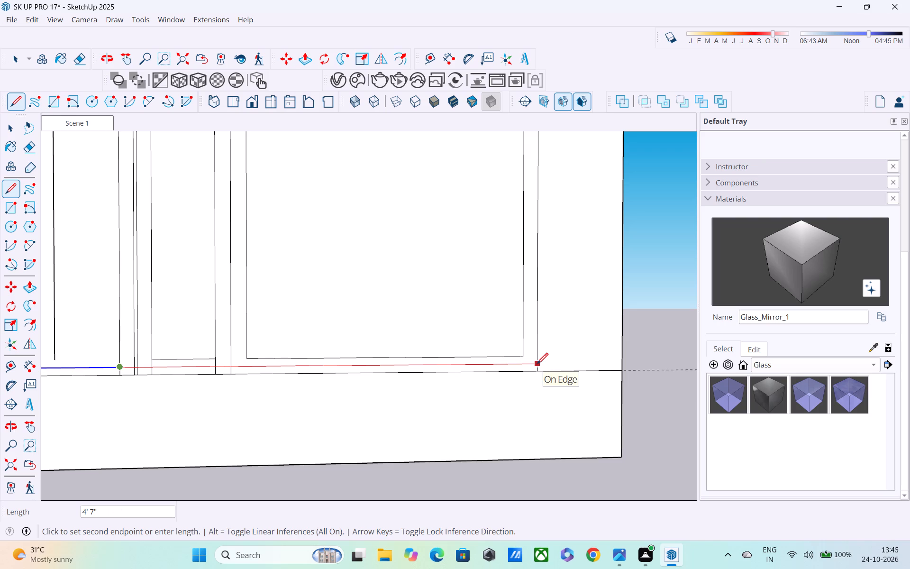
left_click(537, 365)
middle_click_drag(453, 381, 479, 411)
middle_click_drag(482, 414, 610, 513, "shift")
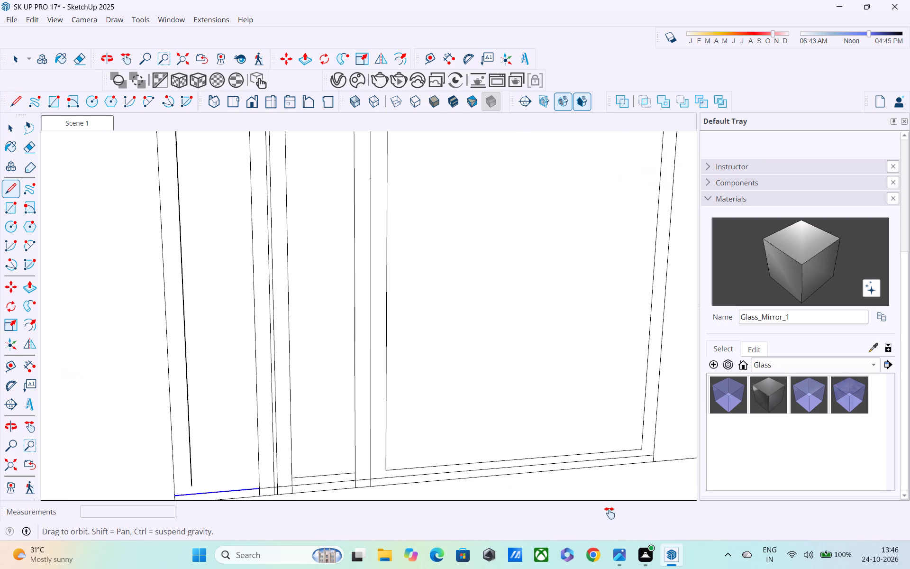
middle_click_drag(610, 513, 582, 441, "shift")
Erase the bottom inner frame edges of the narrow opening right of the divider and of the wide right bay.
key("e")
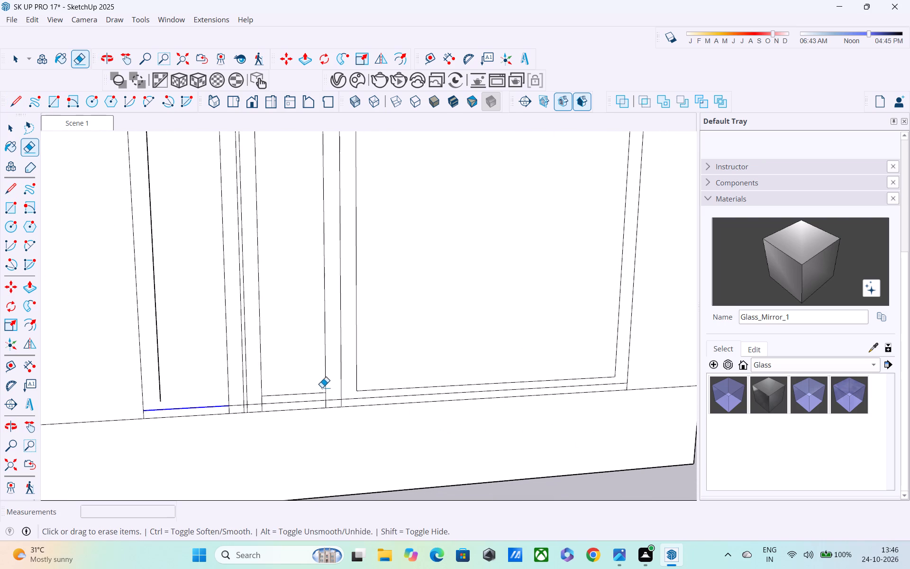
left_click(313, 394)
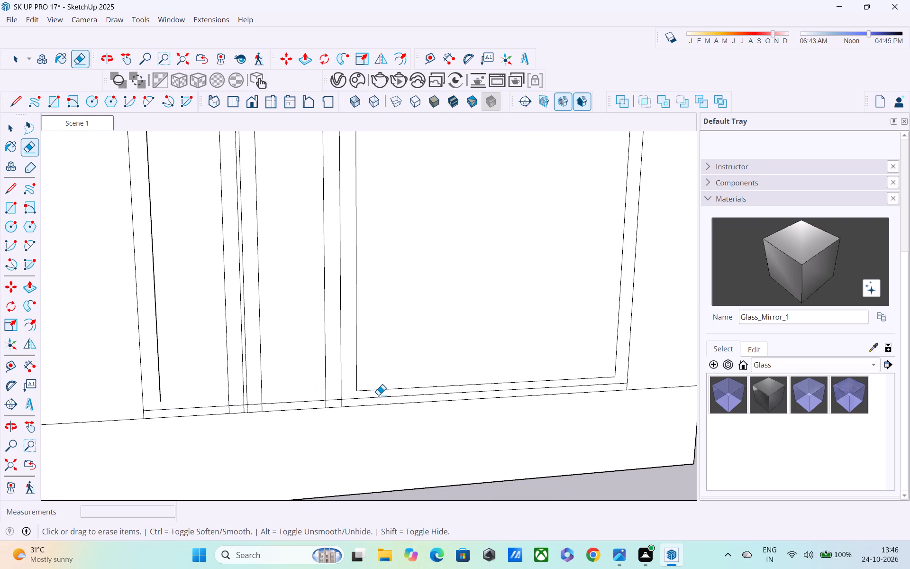
left_click(378, 393)
left_click(370, 393)
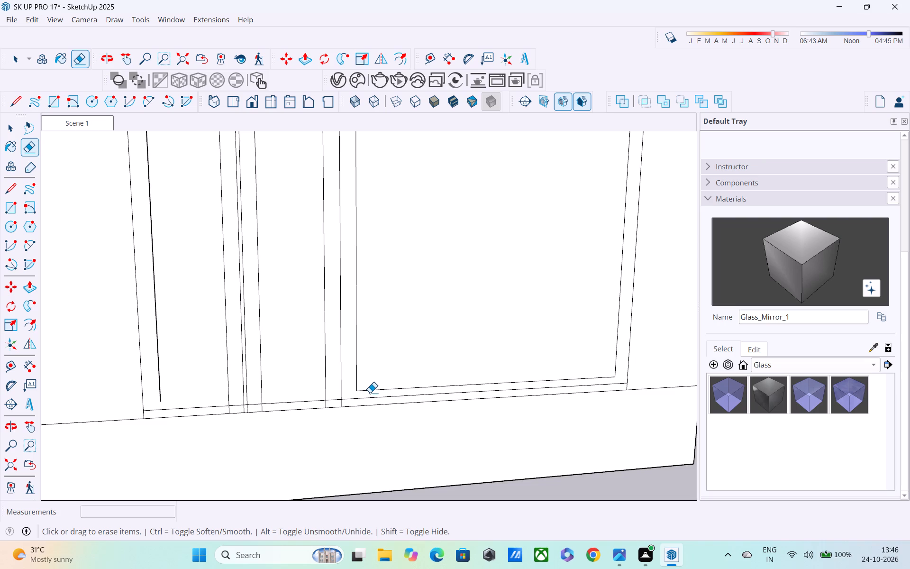
left_click(373, 389)
left_click(374, 391)
middle_click_drag(392, 397, 377, 378)
scroll(380, 385, "up", 7)
left_click(376, 392)
scroll(374, 399, "down", 1)
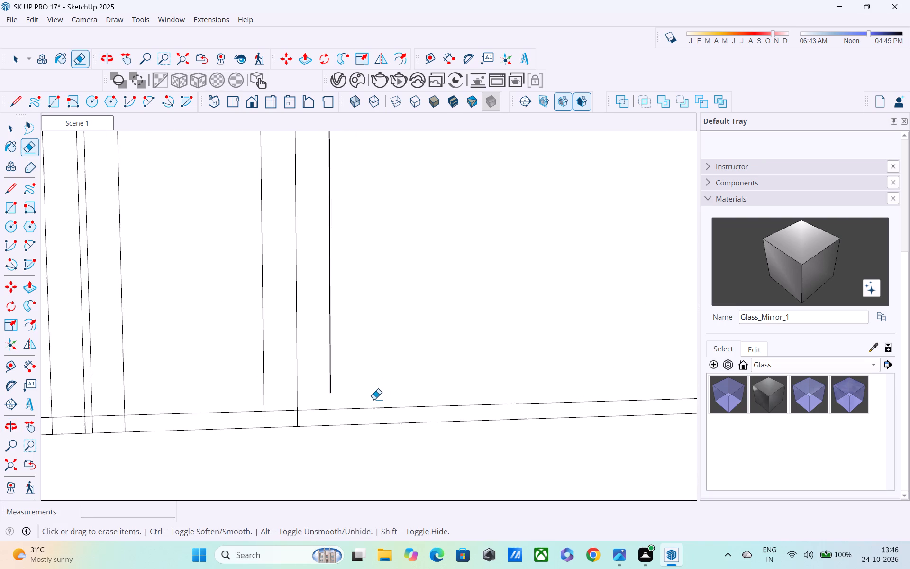
Erase the short vertical segments of the divider and frame lines below the new 1" bottom line.
scroll(374, 399, "down", 3)
middle_click_drag(343, 419, 410, 363, "shift")
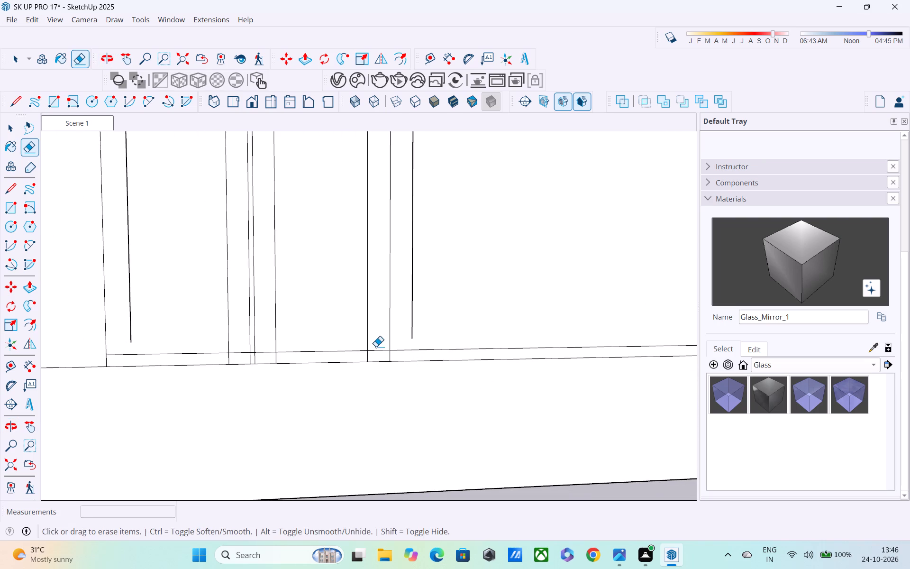
scroll(255, 357, "up", 1)
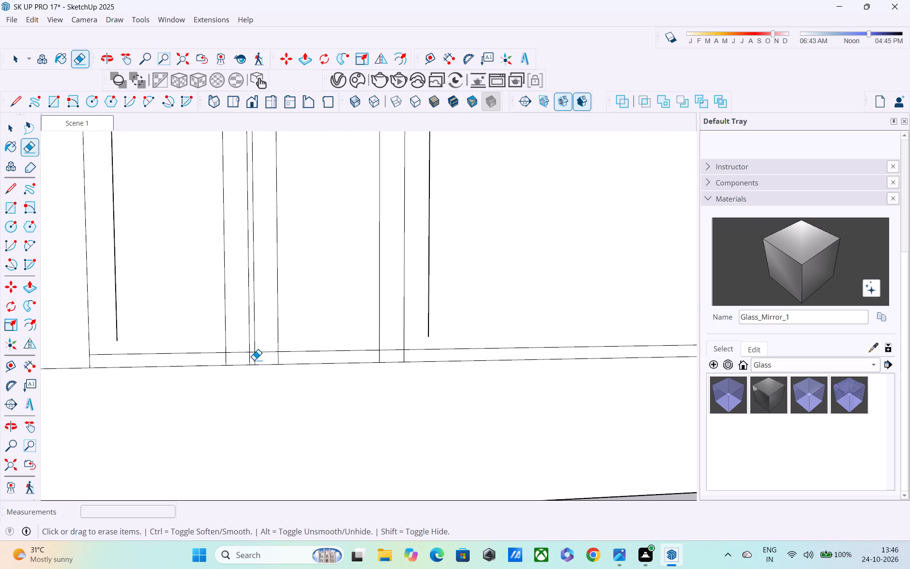
scroll(240, 361, "up", 3)
left_click_drag(209, 357, 243, 357)
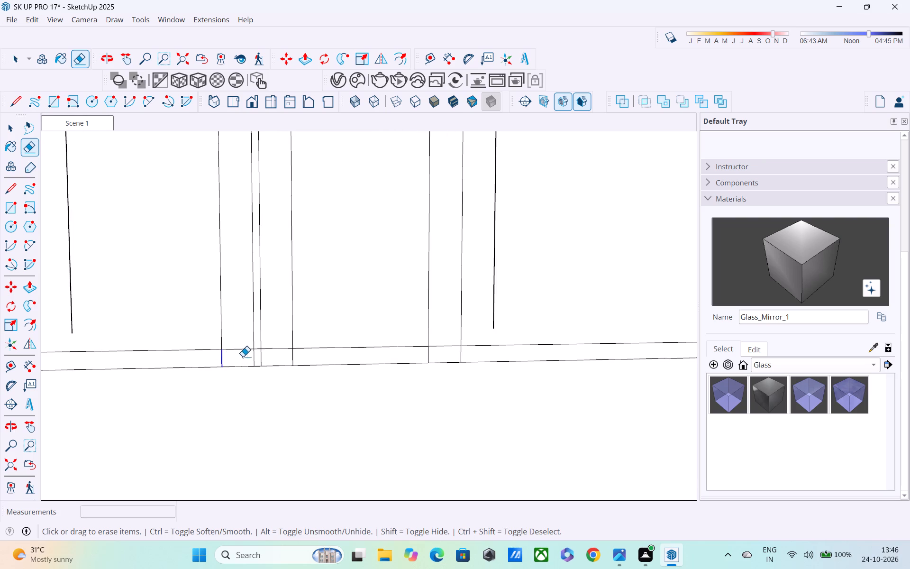
left_click_drag(243, 357, 294, 357)
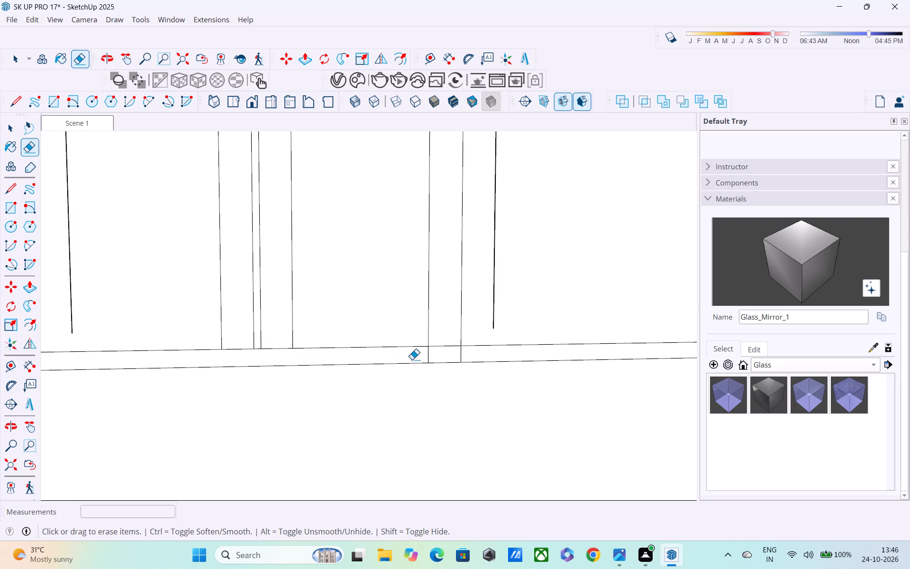
left_click_drag(414, 359, 470, 355)
scroll(472, 354, "up", 1)
scroll(472, 354, "down", 4)
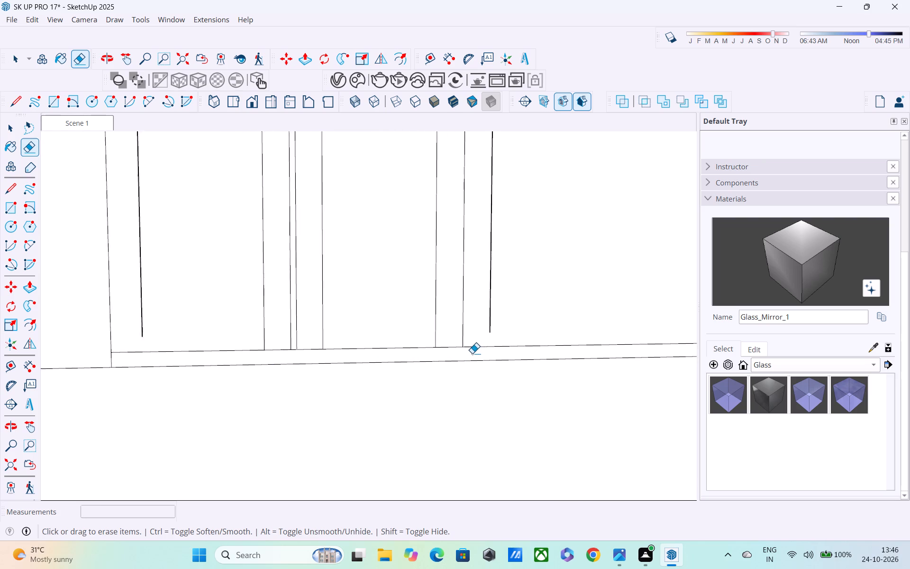
Extend both inner side edges of the wide right bay down to the new bottom line.
middle_click_drag(473, 354, 215, 376, "shift")
scroll(214, 377, "up", 1)
scroll(467, 377, "down", 1)
middle_click_drag(484, 376, 304, 375, "shift")
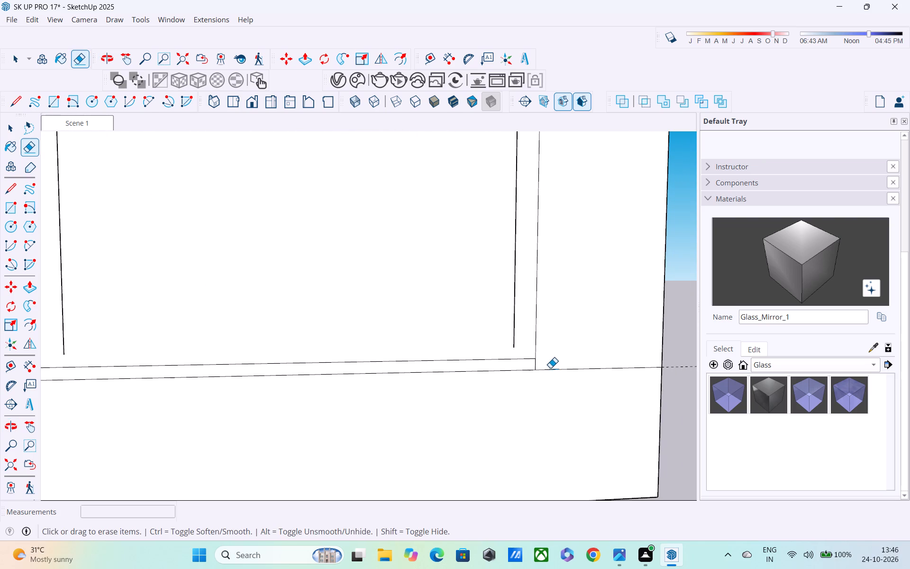
key("l")
scroll(510, 351, "up", 2)
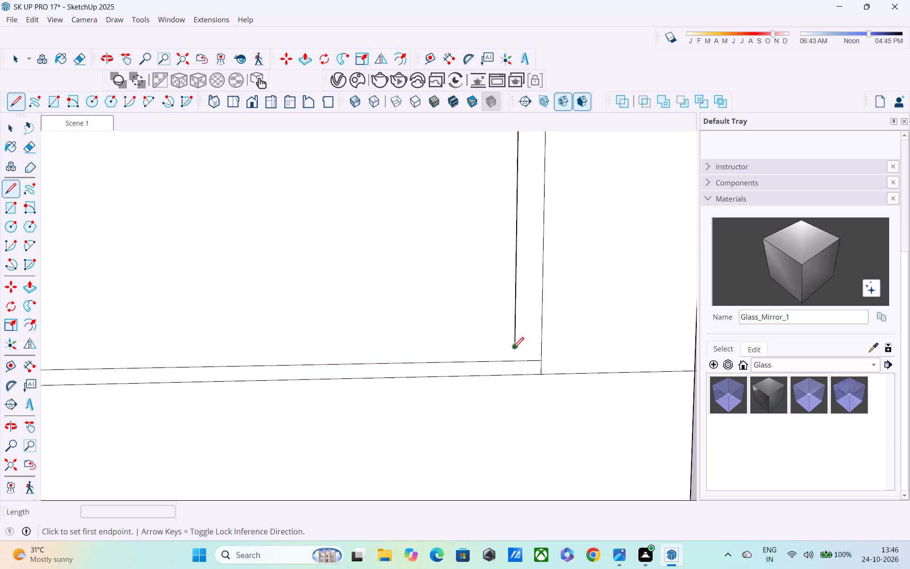
left_click(513, 350)
left_click(515, 364)
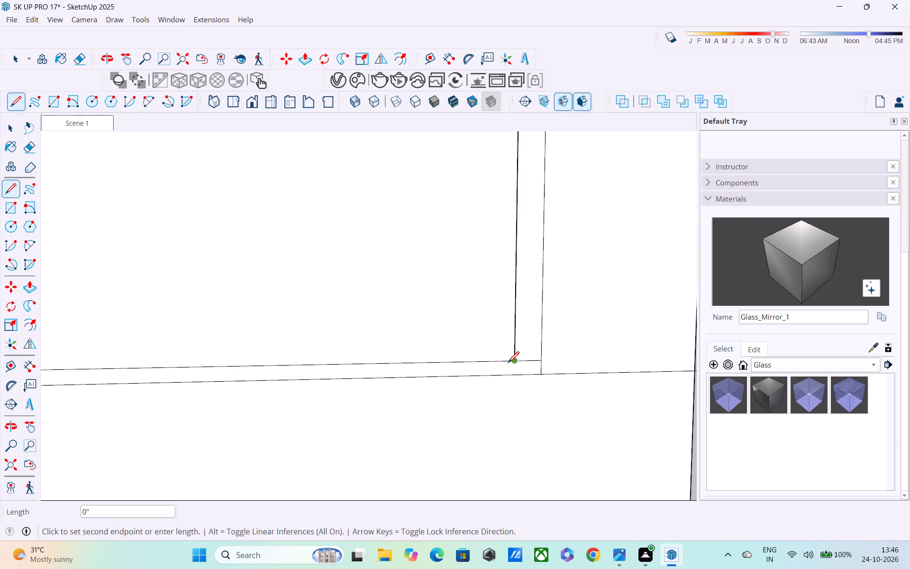
middle_click_drag(508, 364, 548, 416)
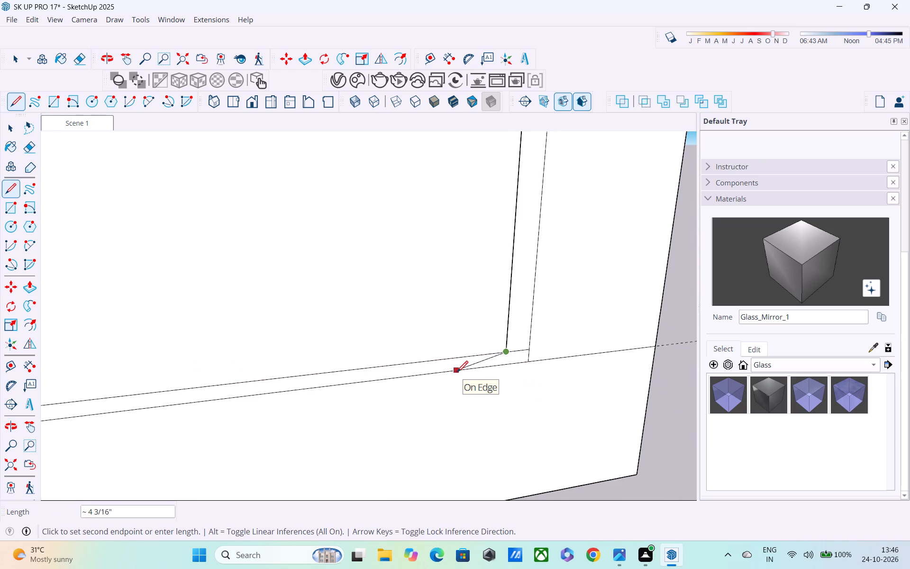
key("Escape")
middle_click_drag(447, 382, 721, 387, "shift")
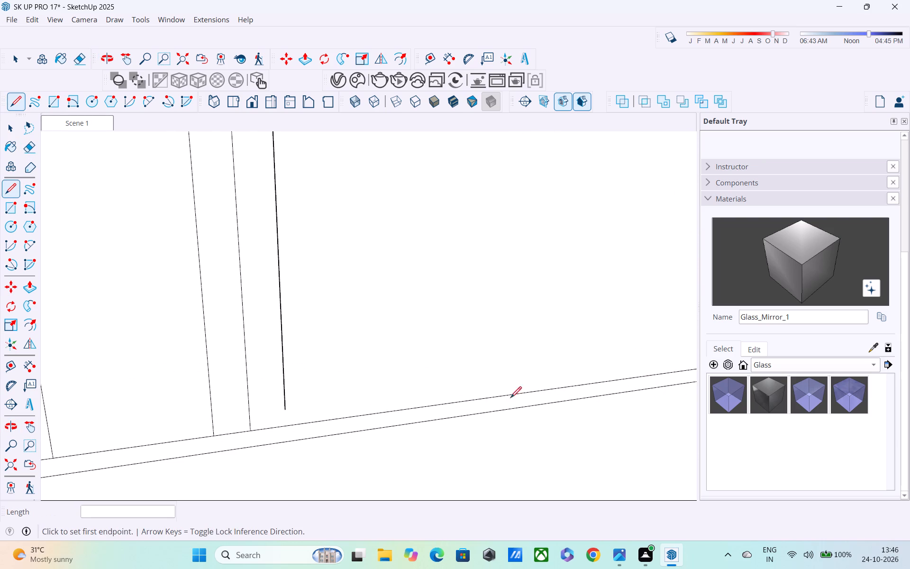
left_click(284, 412)
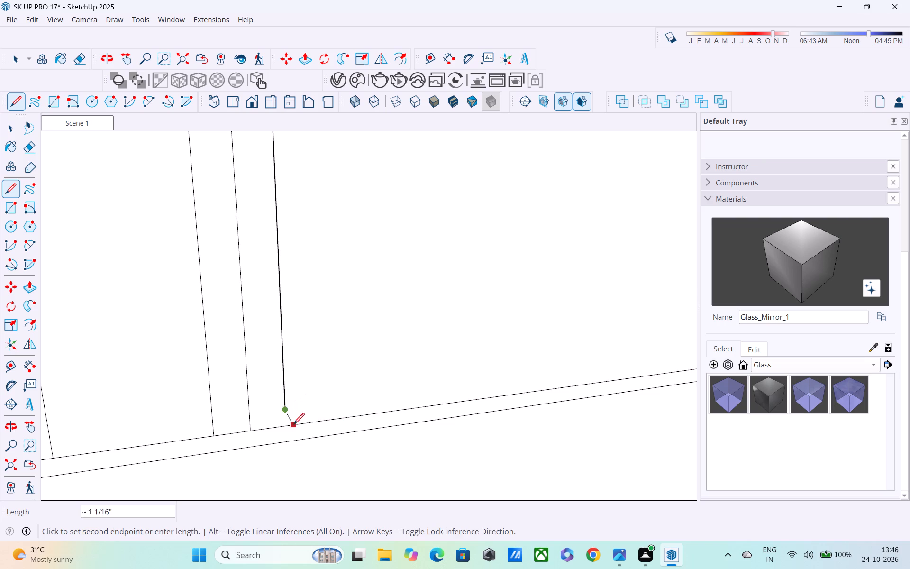
left_click(287, 426)
Delete the top inner frame edge of the narrow opening left of the middle section's divider.
middle_click_drag(305, 439, 180, 364)
scroll(184, 363, "down", 6)
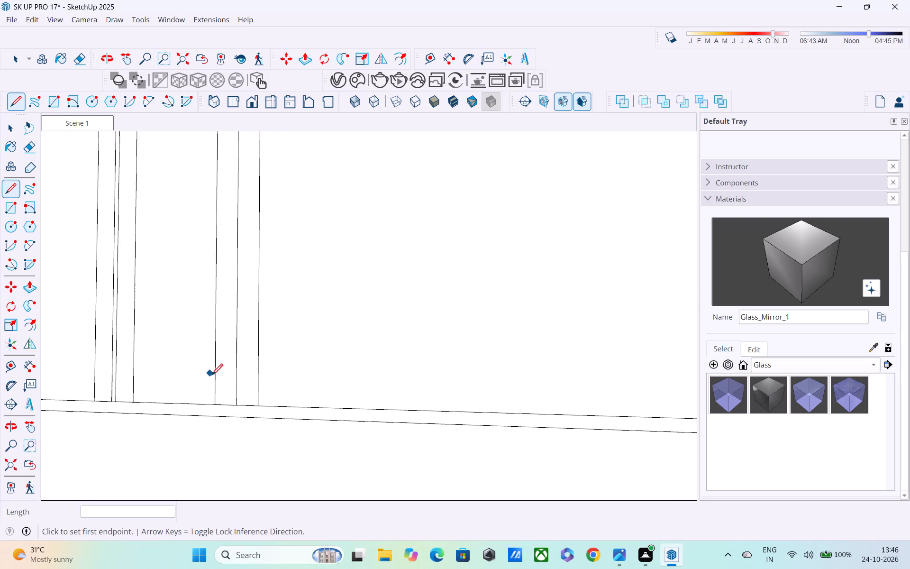
scroll(237, 390, "down", 7)
scroll(327, 388, "down", 3)
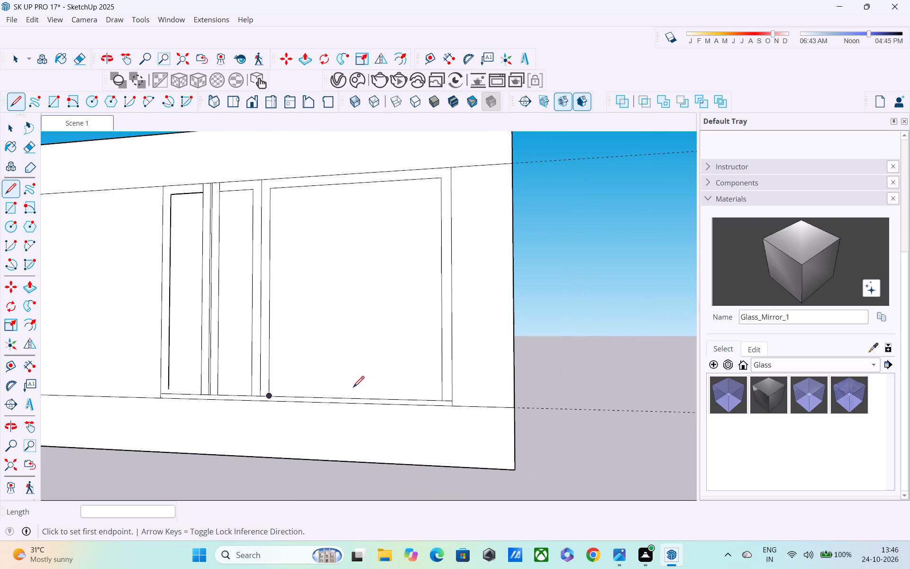
middle_click_drag(319, 388, 340, 420, "shift")
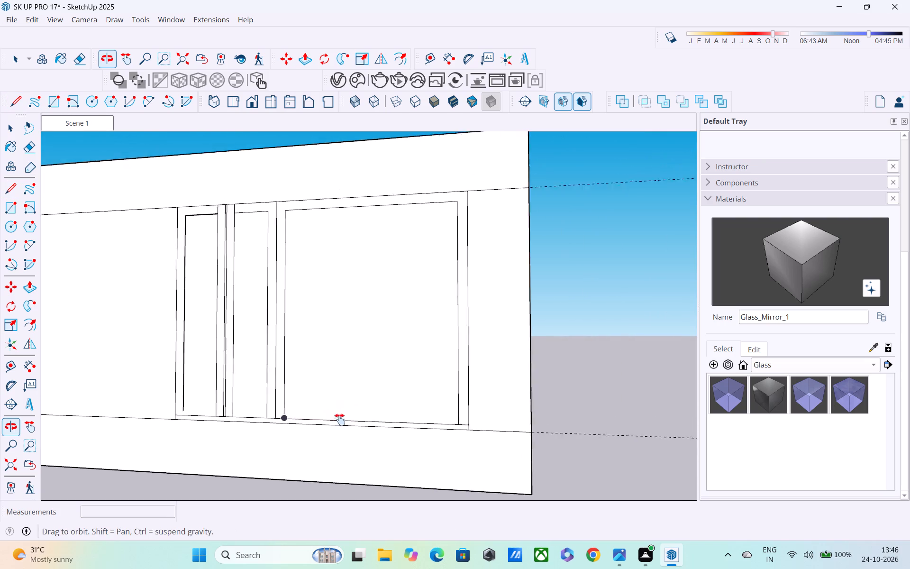
middle_click_drag(340, 420, 555, 523, "shift")
key("space")
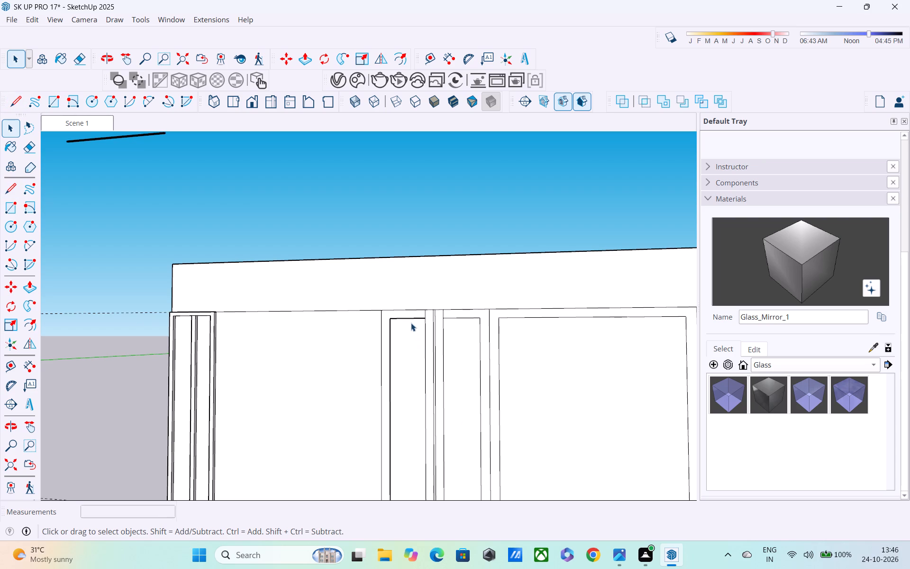
left_click(410, 321)
key("Delete")
Copy the top outer edge of the narrow opening left of the middle section's divider 1" straight down.
left_click(416, 310)
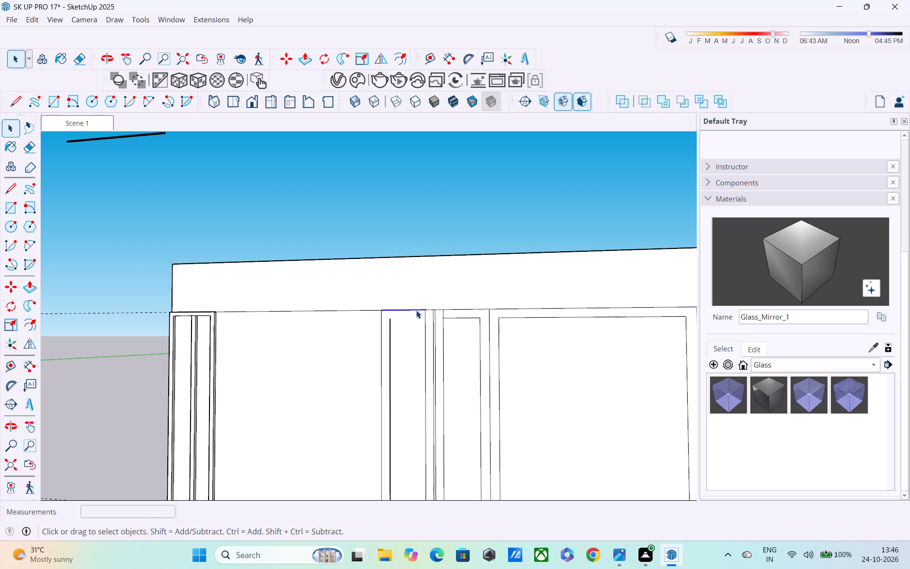
key("m")
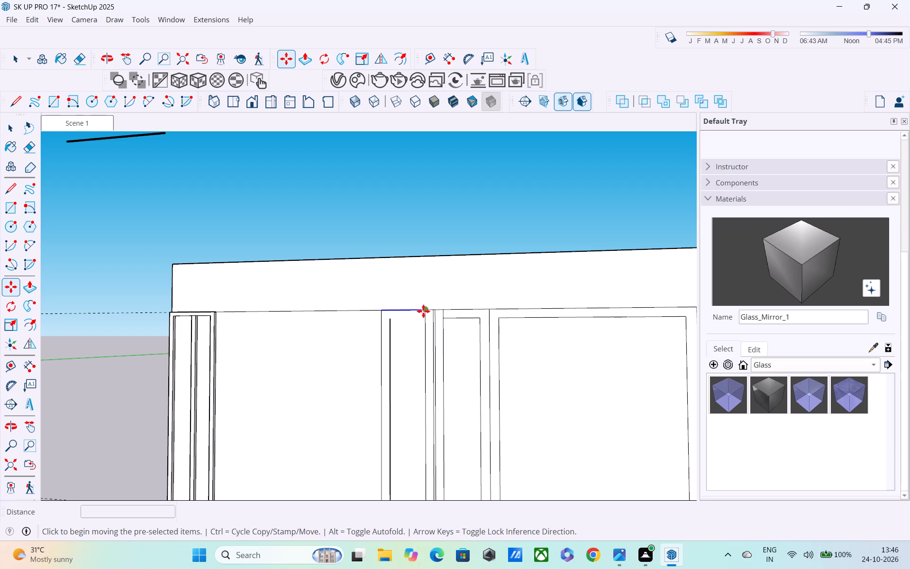
left_click(423, 311)
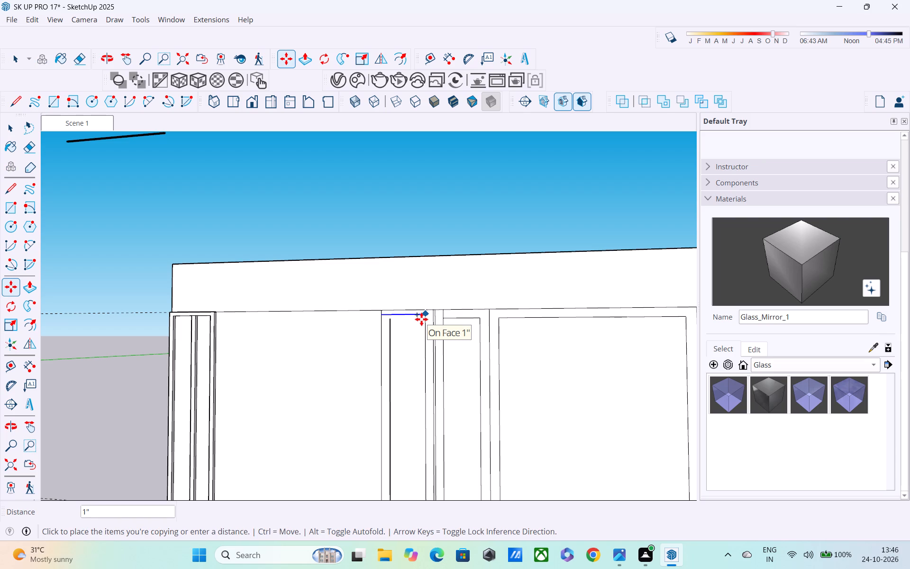
left_click(421, 319)
Draw a 1" line along the copied top line of the narrow opening, starting from its left end.
middle_click_drag(445, 352, 454, 355)
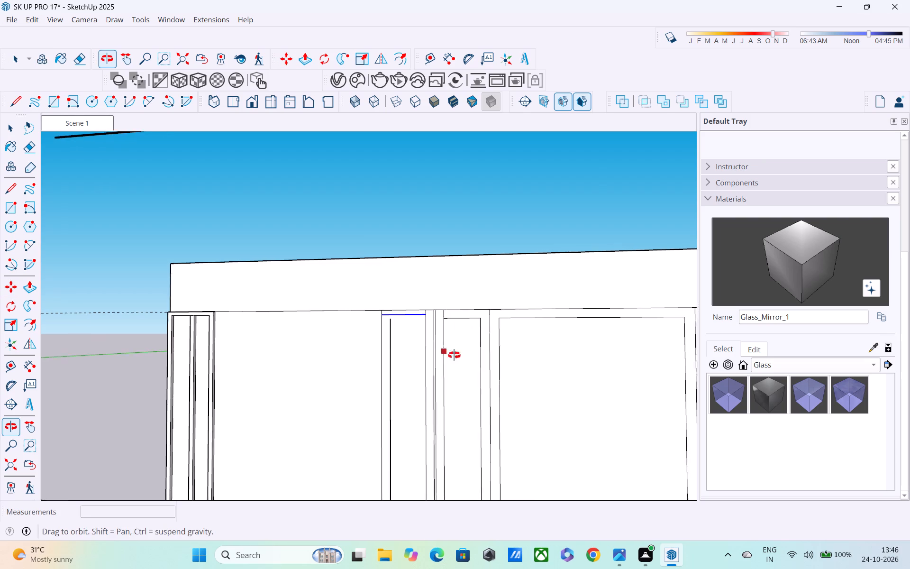
middle_click_drag(454, 355, 514, 360)
scroll(413, 341, "up", 3)
key("l")
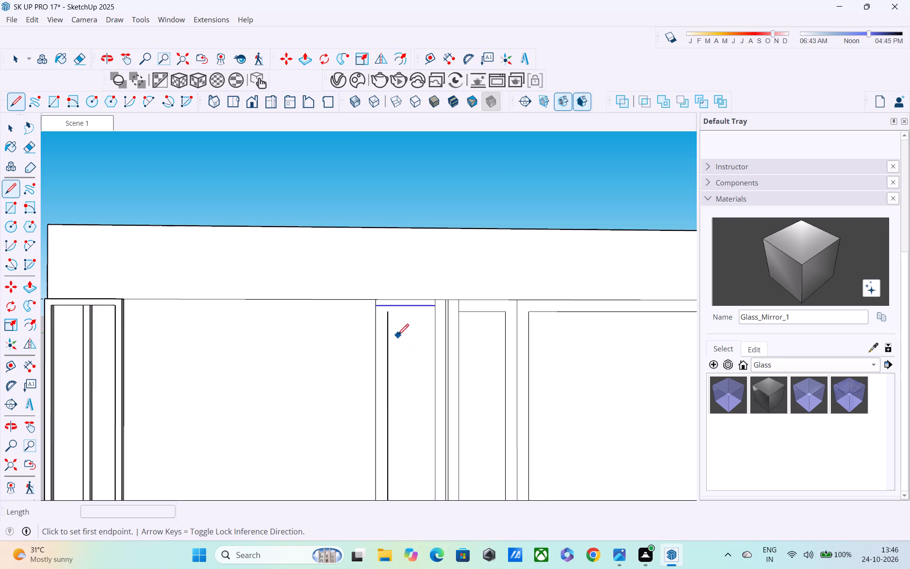
scroll(396, 331, "up", 2)
scroll(390, 315, "down", 4)
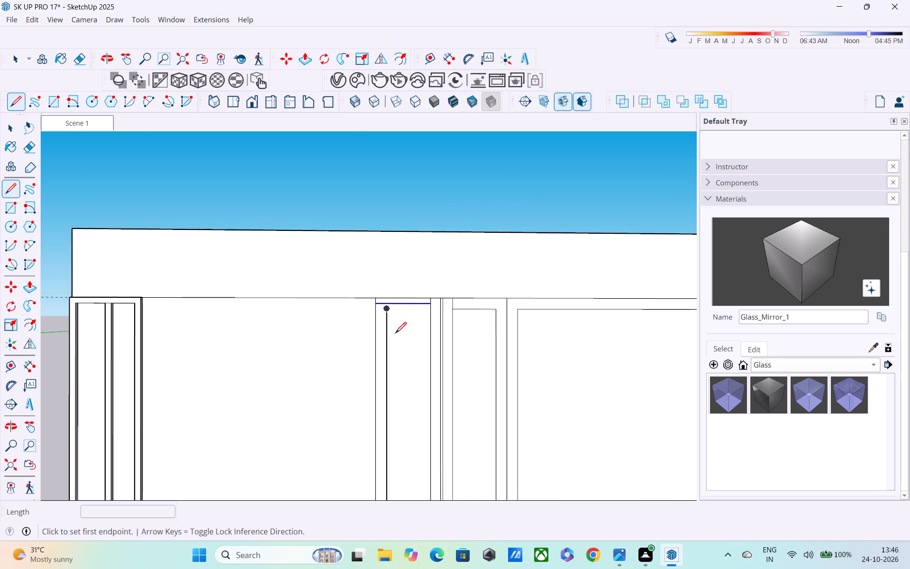
scroll(395, 334, "down", 2)
middle_click_drag(395, 348, 390, 300, "shift")
middle_click_drag(396, 315, 403, 357, "shift")
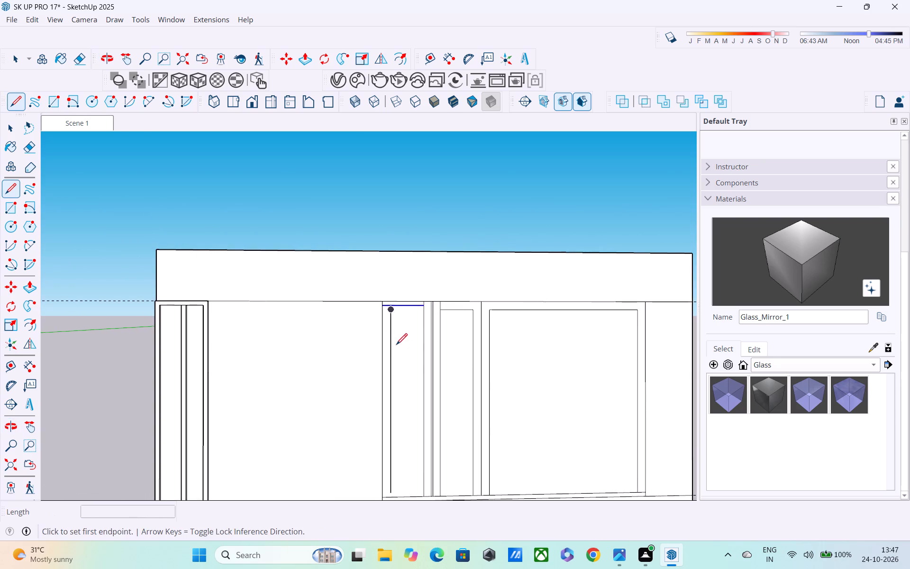
scroll(392, 325, "up", 2)
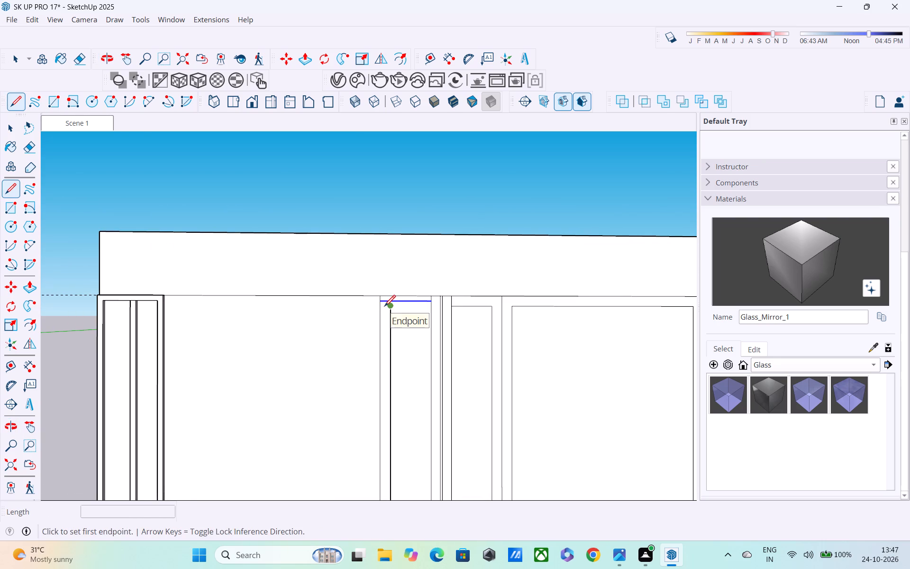
scroll(379, 306, "up", 2)
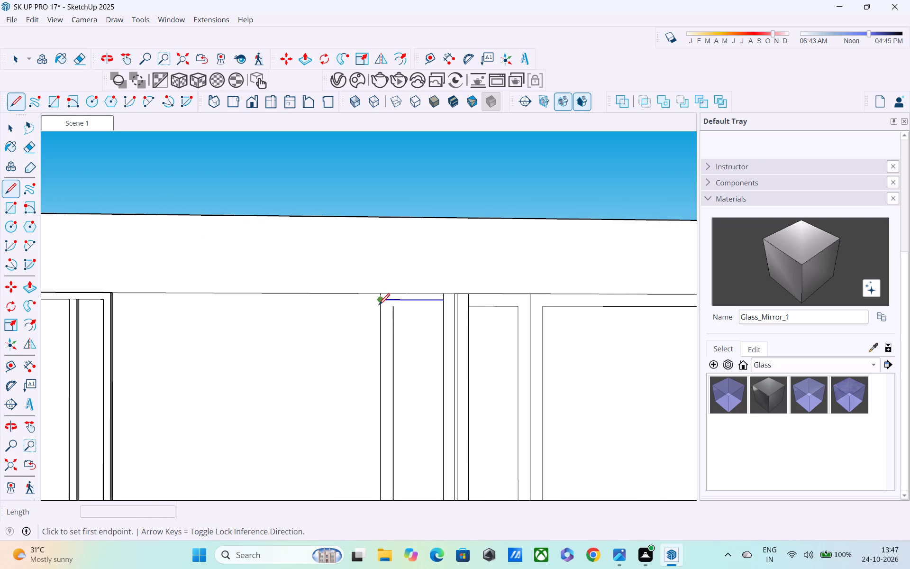
left_click(379, 302)
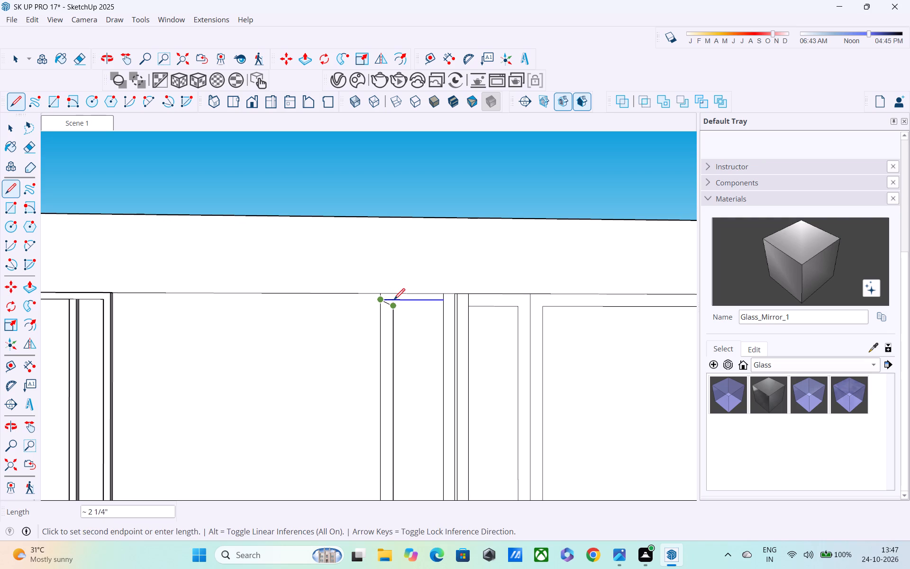
scroll(389, 300, "up", 3)
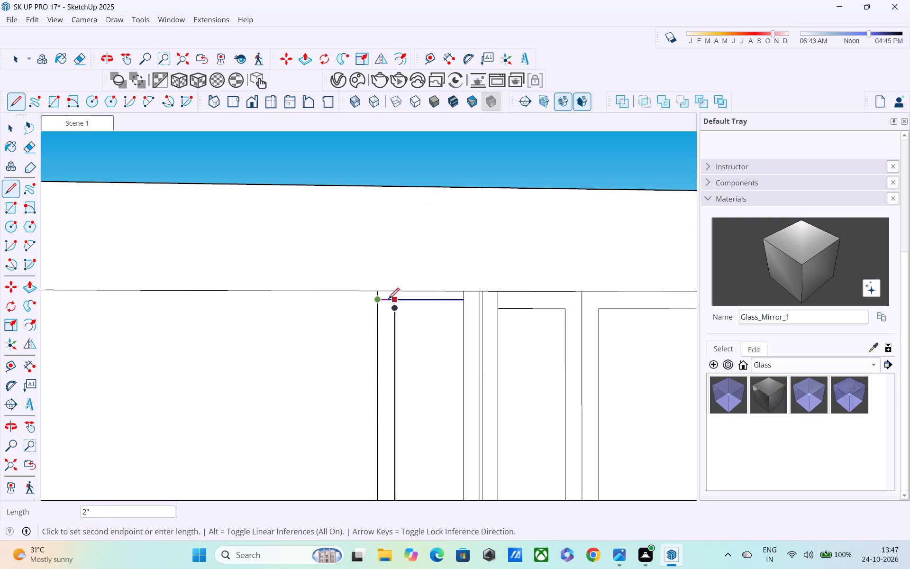
scroll(388, 300, "up", 3)
left_click(384, 299)
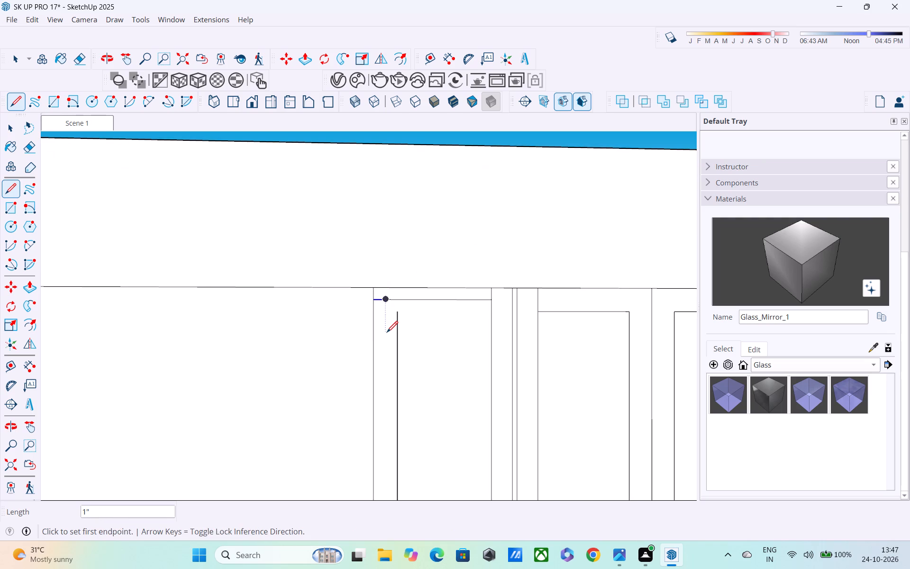
scroll(387, 333, "down", 2)
middle_click_drag(387, 333, 393, 241, "shift")
scroll(393, 245, "down", 3)
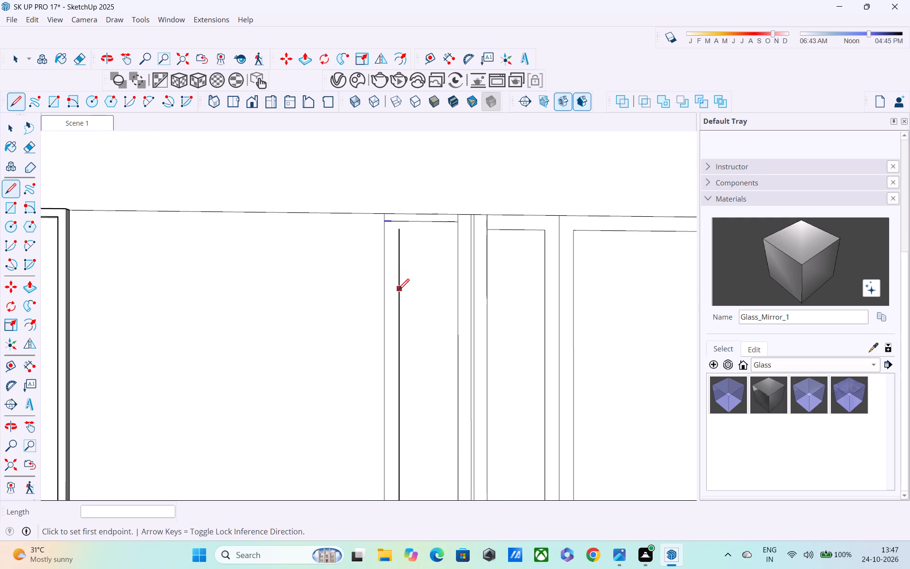
key("Escape")
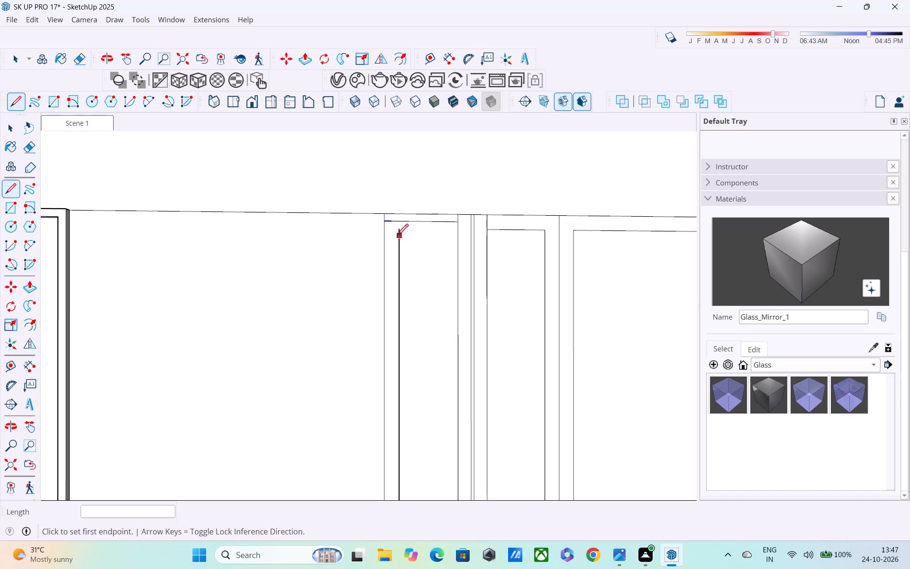
Extend the left inner side edge of the narrow opening left of the divider up to the new top line.
left_click(397, 236)
left_click(400, 222)
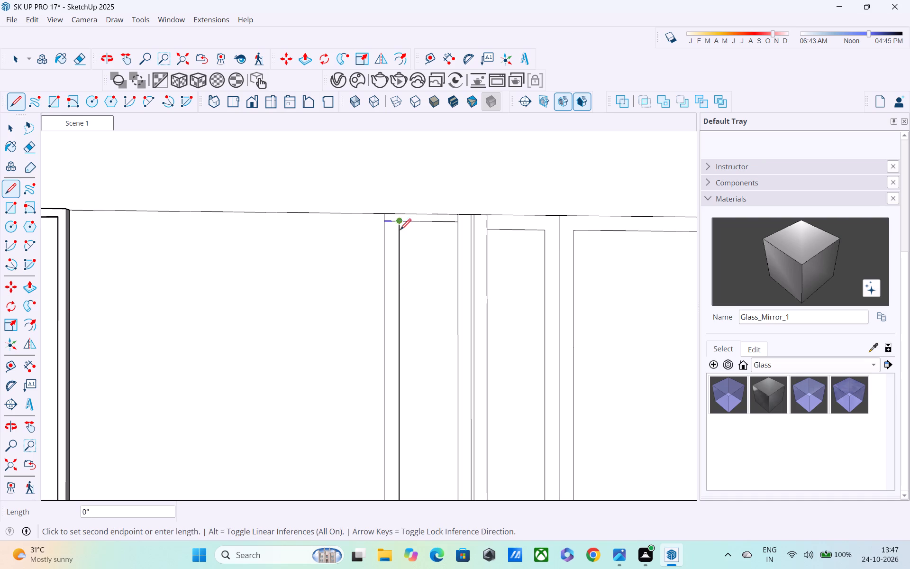
scroll(400, 238, "down", 8)
key("grave")
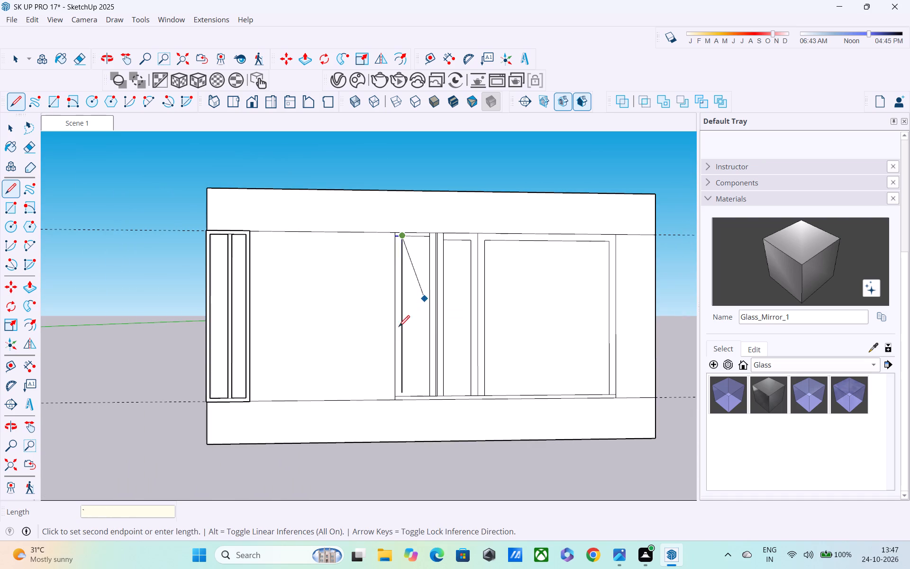
key("Escape")
scroll(407, 385, "up", 4)
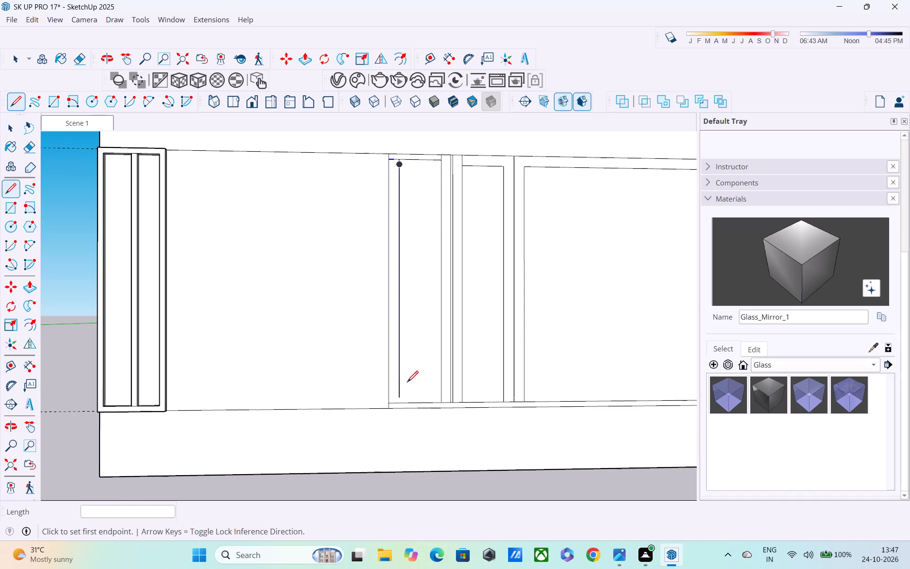
key("Escape")
key("space")
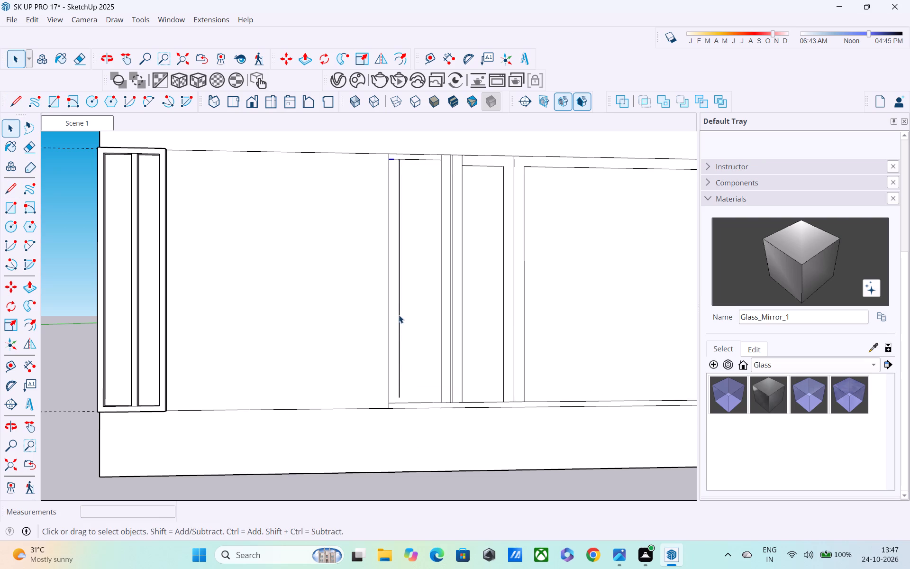
Extend the same left inner side edge 1" down to the frame's bottom line.
middle_click_drag(414, 407, 410, 487)
middle_click_drag(394, 309, 401, 467, "shift")
scroll(410, 350, "up", 10)
middle_click_drag(409, 344, 405, 215, "shift")
scroll(405, 215, "up", 1, "shift")
scroll(404, 258, "down", 3)
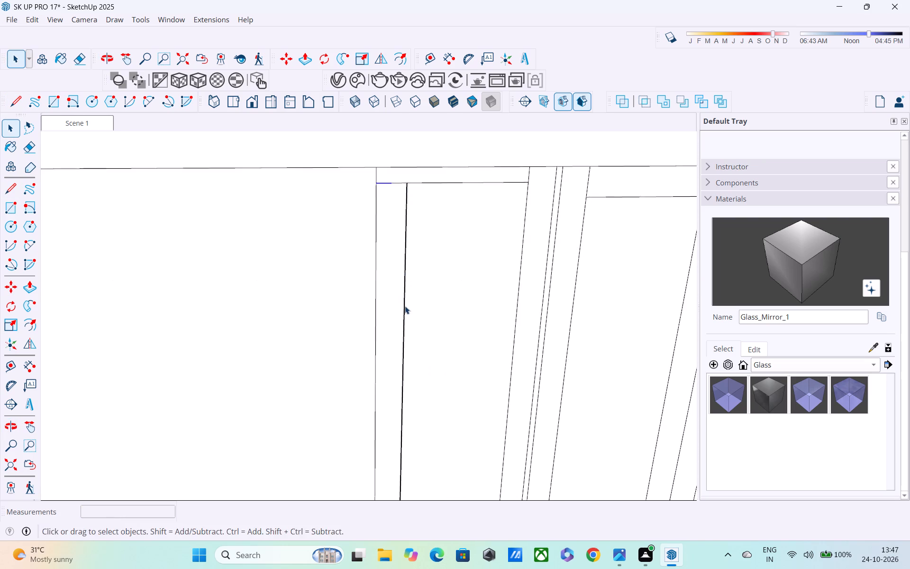
middle_click_drag(405, 310, 397, 117, "shift")
scroll(384, 342, "down", 1)
scroll(374, 359, "down", 1, "shift")
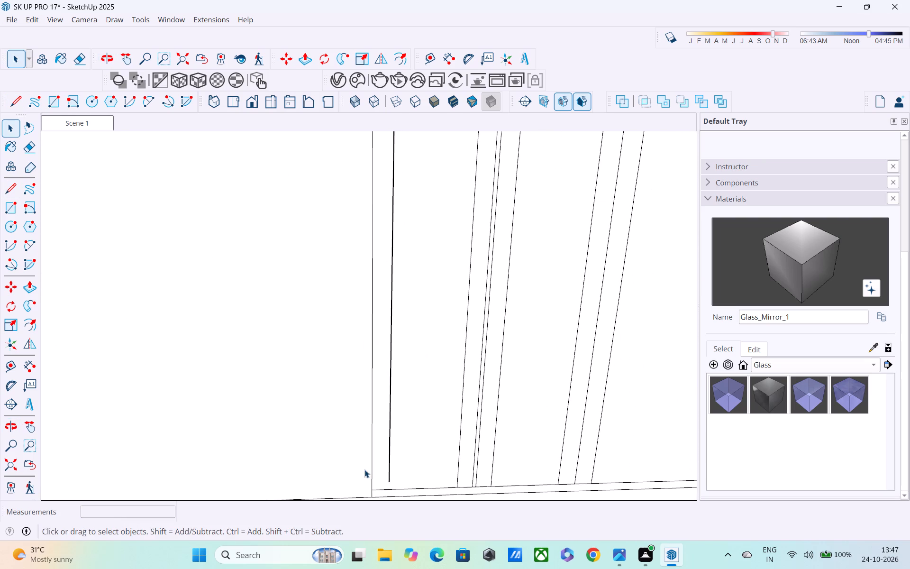
middle_click_drag(364, 469, 365, 315, "shift")
scroll(408, 329, "up", 3)
type("KL")
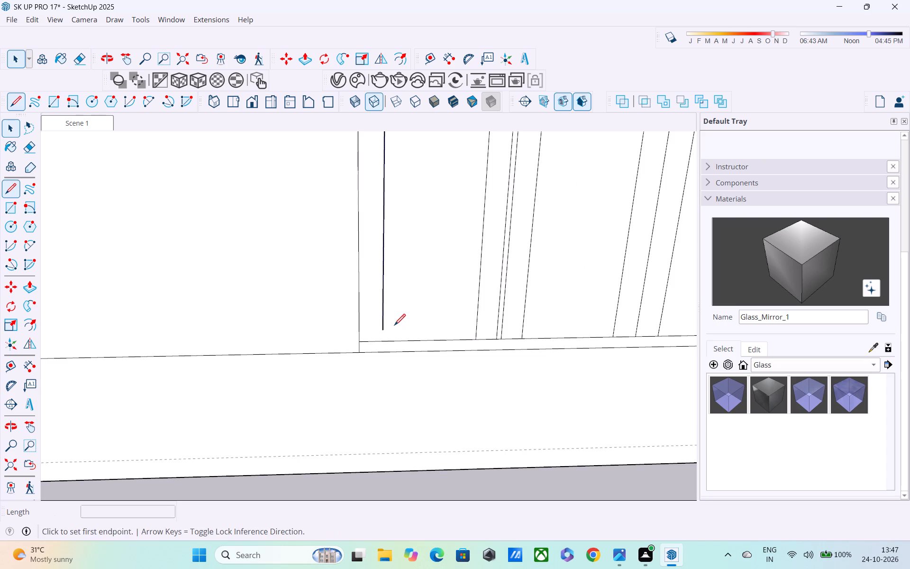
left_click(382, 328)
left_click(382, 341)
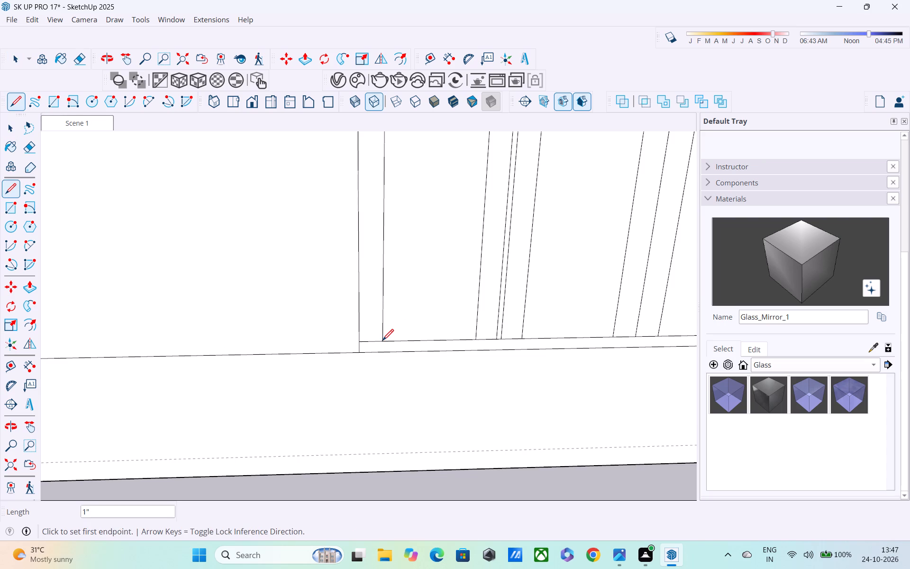
Continue the 1" top line with a 4" line across the divider and a 10" line across the narrow opening right of it.
scroll(383, 342, "down", 13)
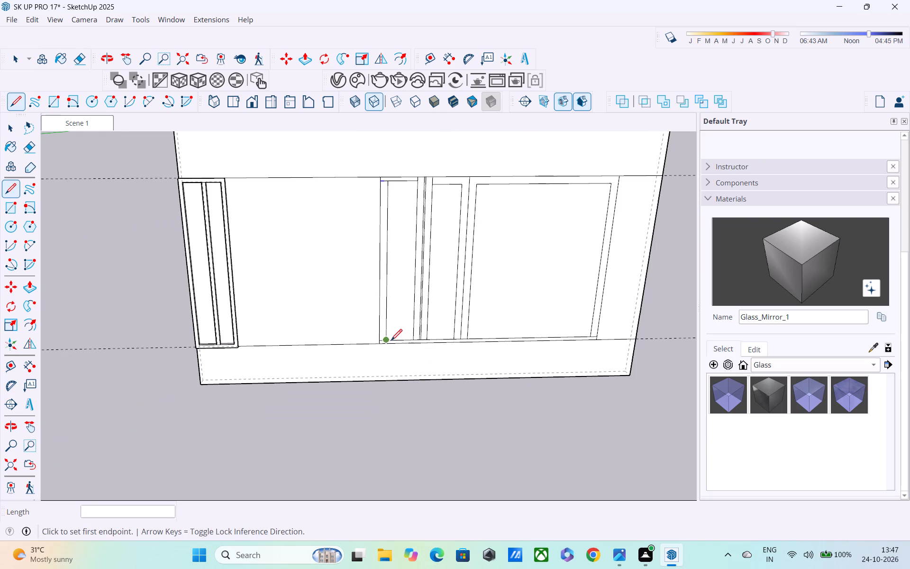
middle_click_drag(389, 340, 336, 384, "shift")
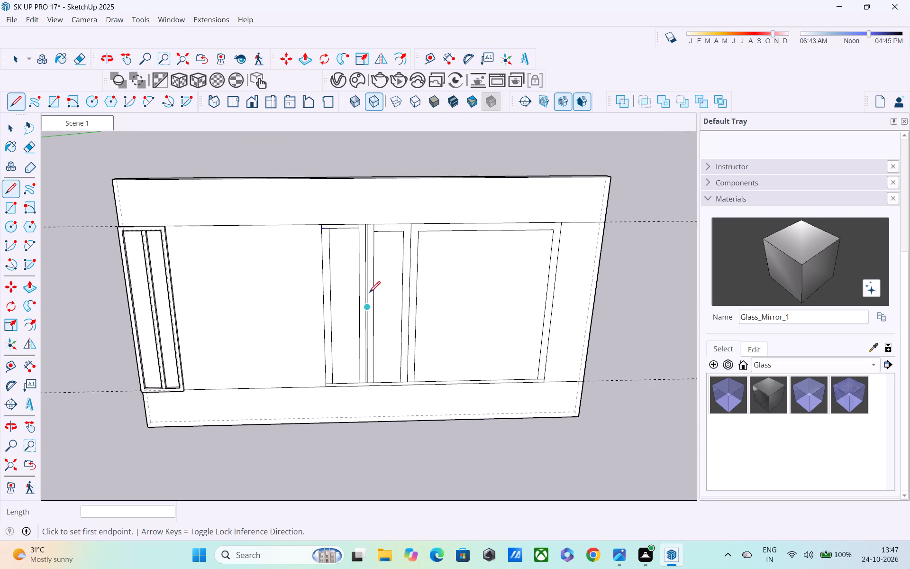
scroll(371, 272, "up", 2)
middle_click_drag(376, 280, 381, 324, "shift")
scroll(375, 268, "up", 7)
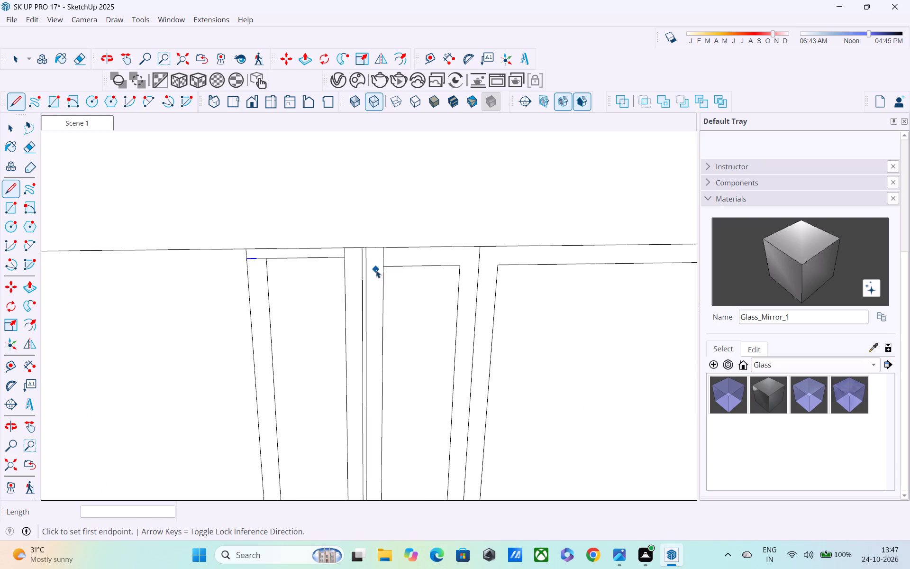
key("space")
left_click(330, 216)
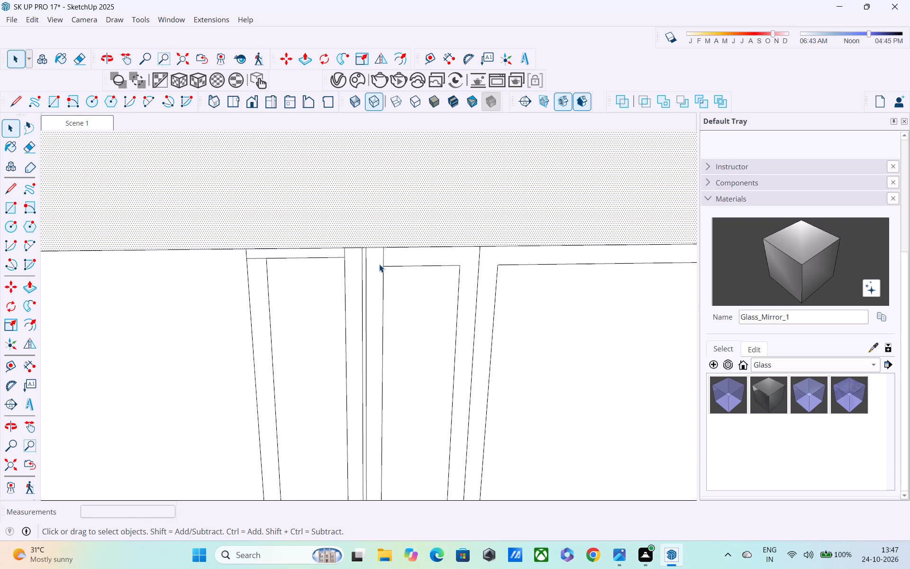
key("l")
left_click(343, 256)
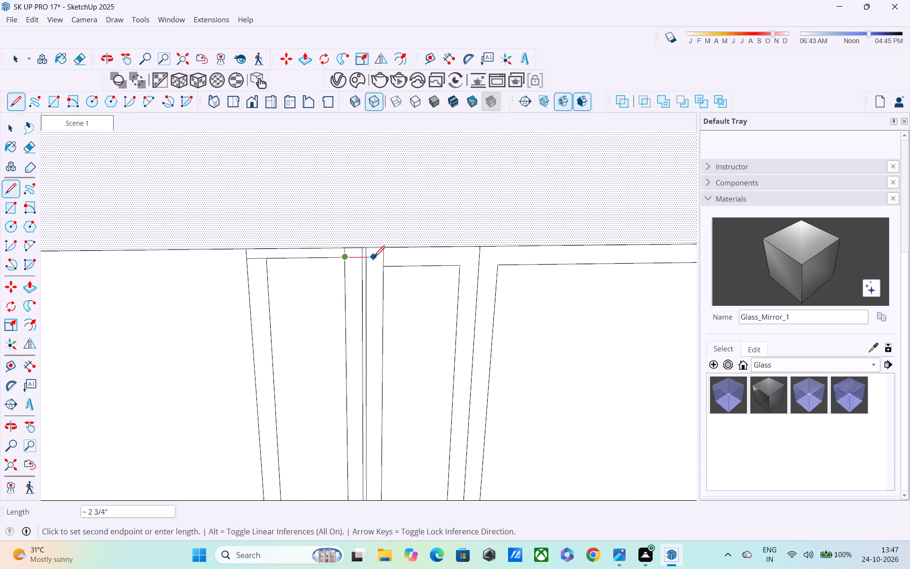
left_click(383, 259)
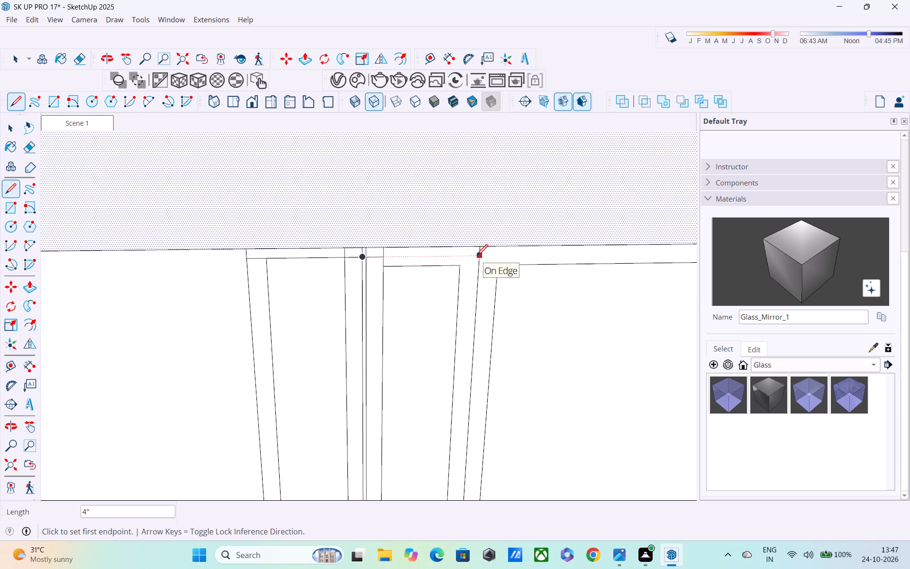
left_click(477, 257)
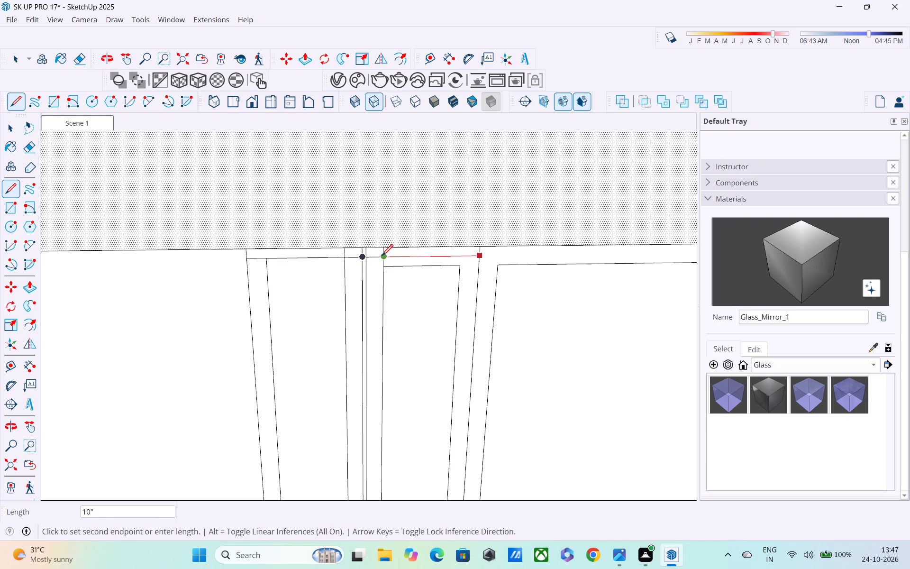
left_click(382, 257)
Draw a 3'5" line across the top of the wide right bay, in line with the new top line.
middle_click_drag(413, 276, 410, 248)
scroll(410, 249, "down", 4)
middle_click_drag(483, 283, 449, 247)
scroll(463, 255, "up", 3)
left_click(458, 259)
scroll(528, 262, "down", 1)
middle_click_drag(524, 265, 193, 266, "shift")
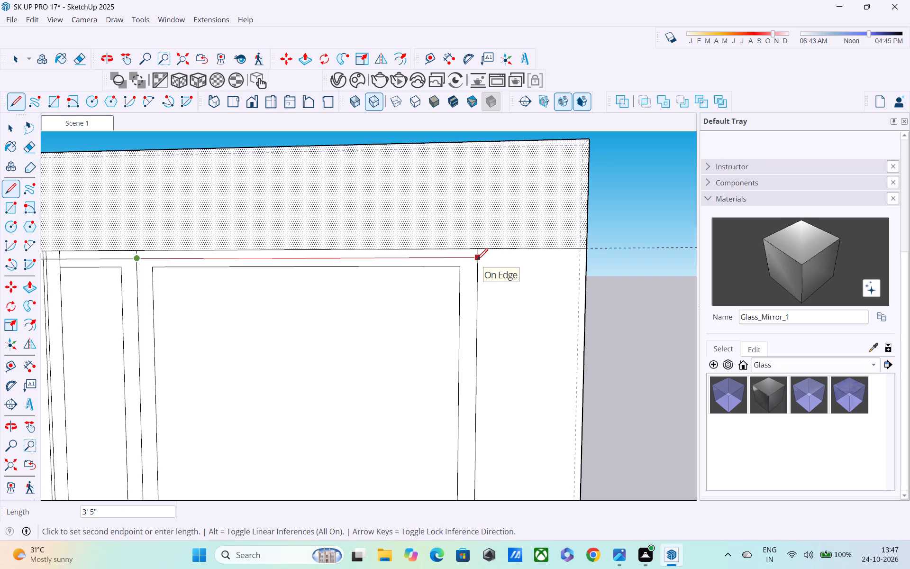
left_click(477, 261)
Draw a line across the top of the wide middle bay, in line with the 1" top line, ending at the left framed panel.
middle_click(296, 278)
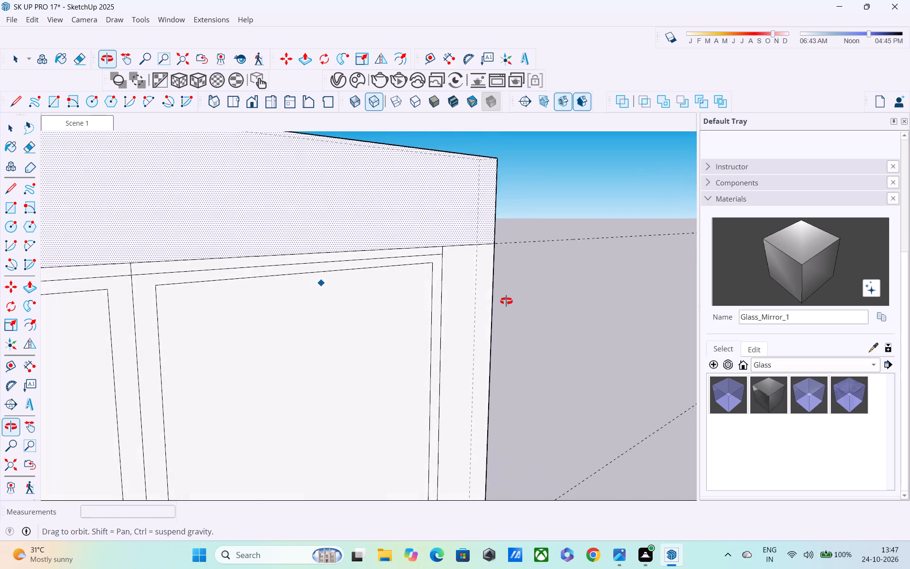
middle_click_drag(478, 315, 909, 334, "shift")
middle_click_drag(874, 332, 784, 312, "shift")
scroll(707, 311, "down", 4)
scroll(691, 346, "down", 5)
scroll(632, 370, "down", 1)
middle_click_drag(623, 365, 515, 231, "shift")
scroll(513, 228, "down", 5)
middle_click_drag(519, 309, 528, 247, "shift")
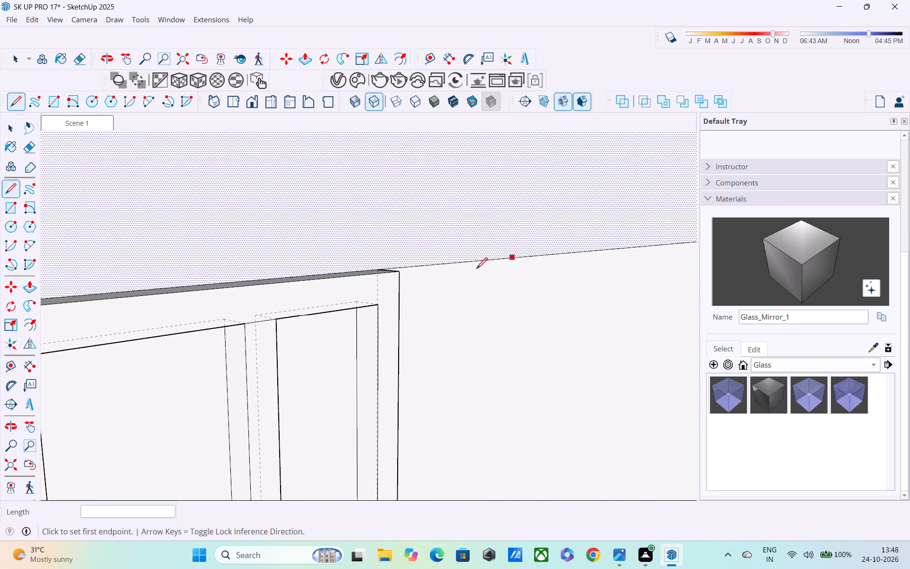
middle_click_drag(368, 284, 518, 270)
middle_click_drag(447, 286, 521, 298)
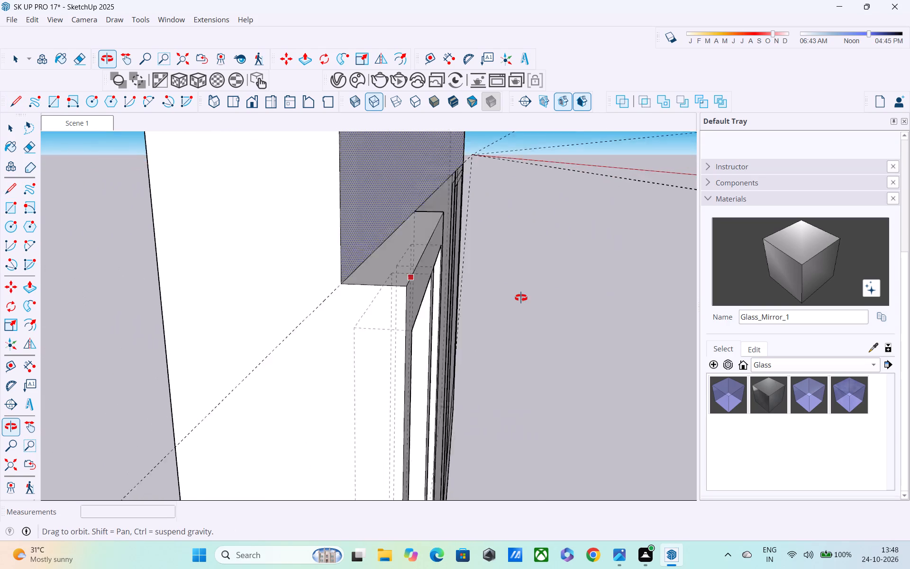
middle_click_drag(521, 298, 476, 291)
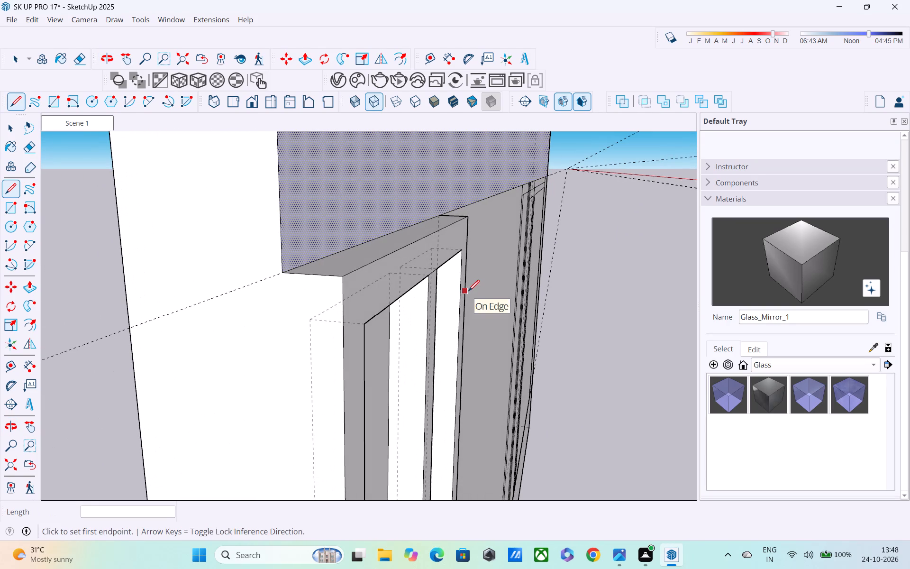
key("k")
middle_click_drag(451, 295, 331, 265)
scroll(346, 267, "down", 4)
middle_click_drag(473, 335, 221, 311)
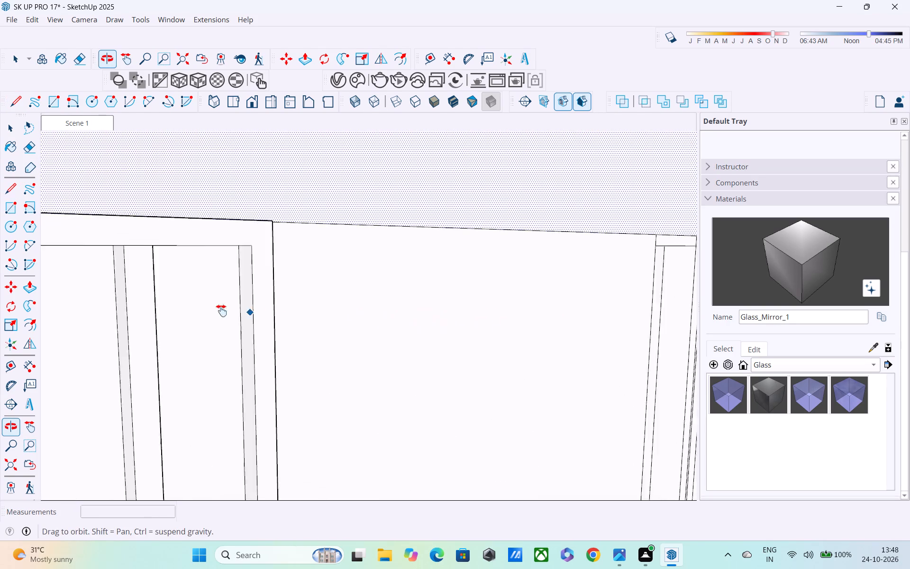
middle_click_drag(221, 311, 198, 307)
middle_click_drag(651, 291, 551, 289)
scroll(647, 291, "down", 1)
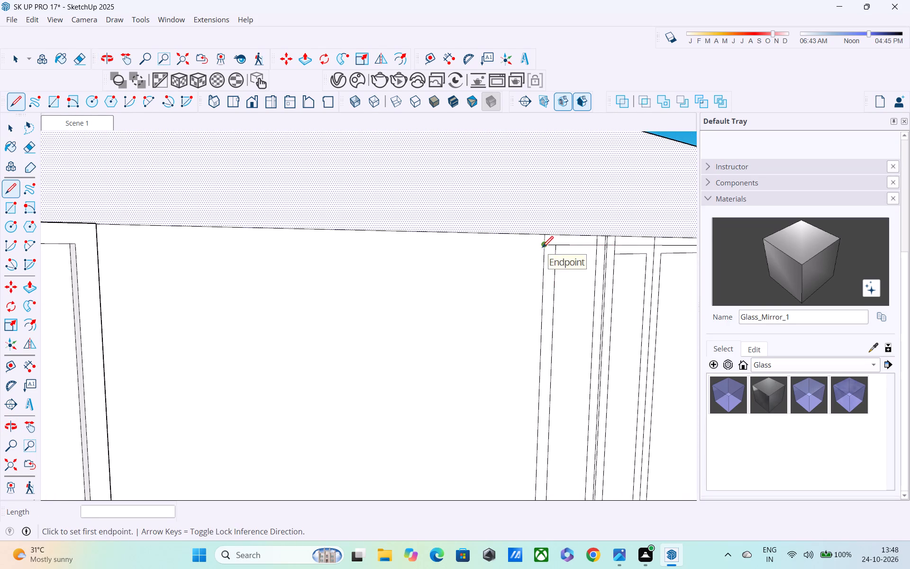
left_click(542, 248)
middle_click_drag(310, 273, 447, 294, "shift")
middle_click_drag(430, 291, 188, 263)
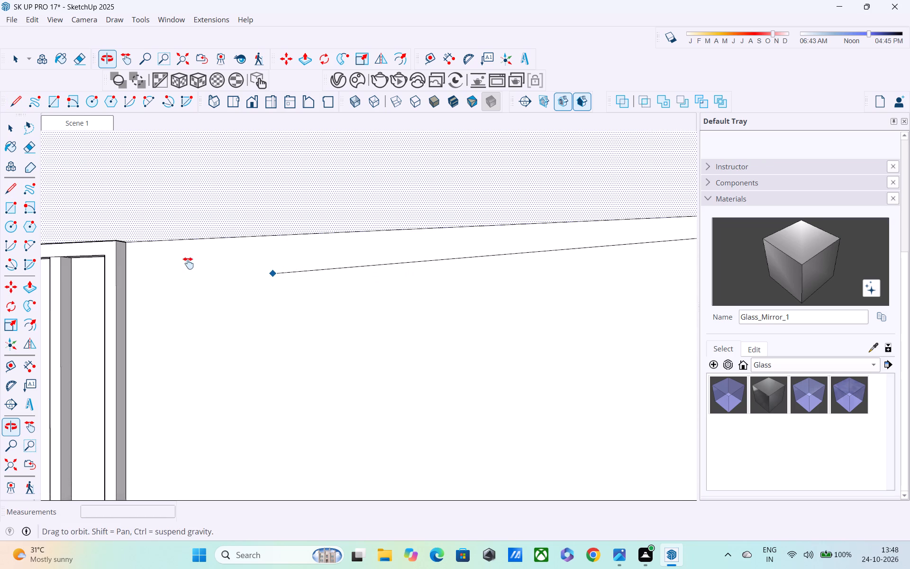
middle_click_drag(188, 263, 125, 262)
middle_click_drag(88, 256, 288, 271, "shift")
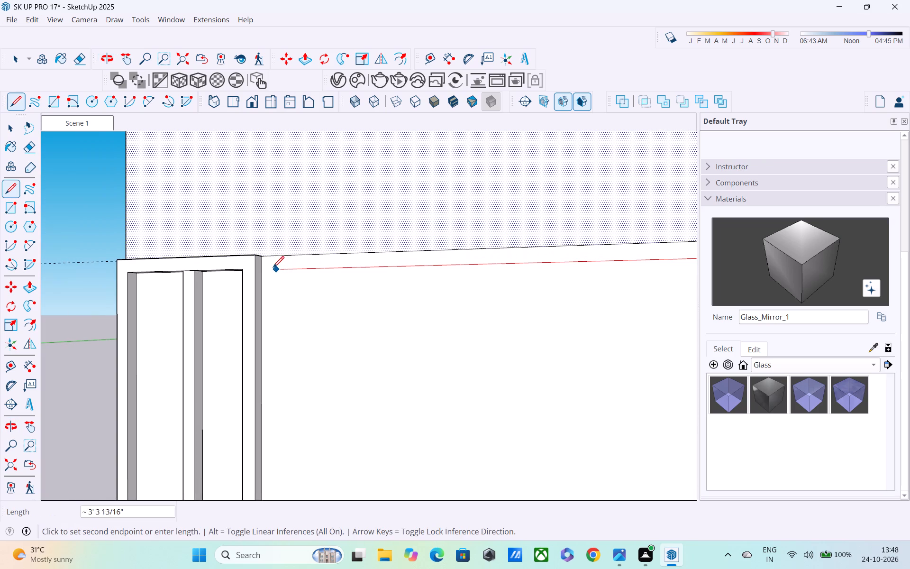
left_click(262, 266)
Erase the short vertical edge crossing the 1" top rail at the wide middle bay's right side.
middle_click_drag(306, 298, 270, 298, "shift")
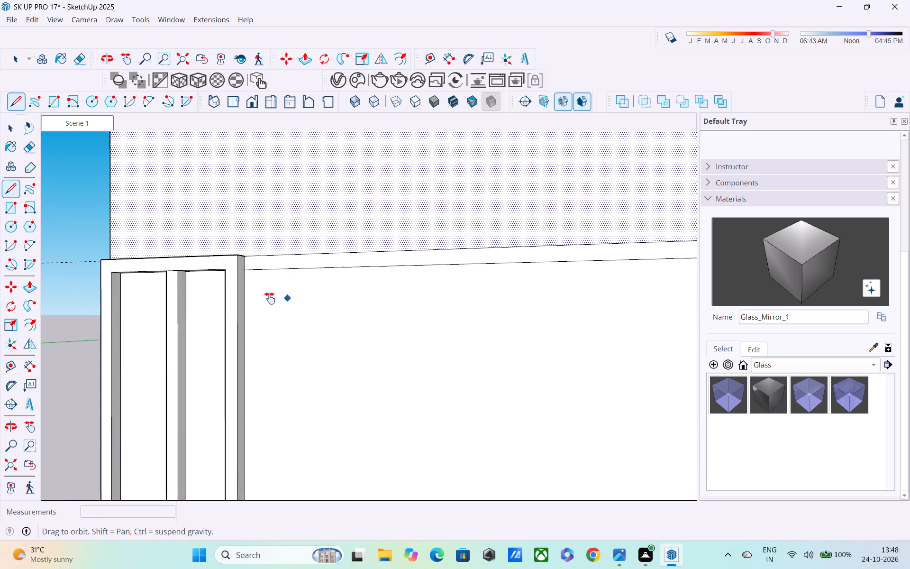
middle_click_drag(270, 298, 126, 298, "shift")
scroll(128, 295, "down", 7)
middle_click_drag(348, 303, 454, 274, "shift")
scroll(450, 273, "down", 4)
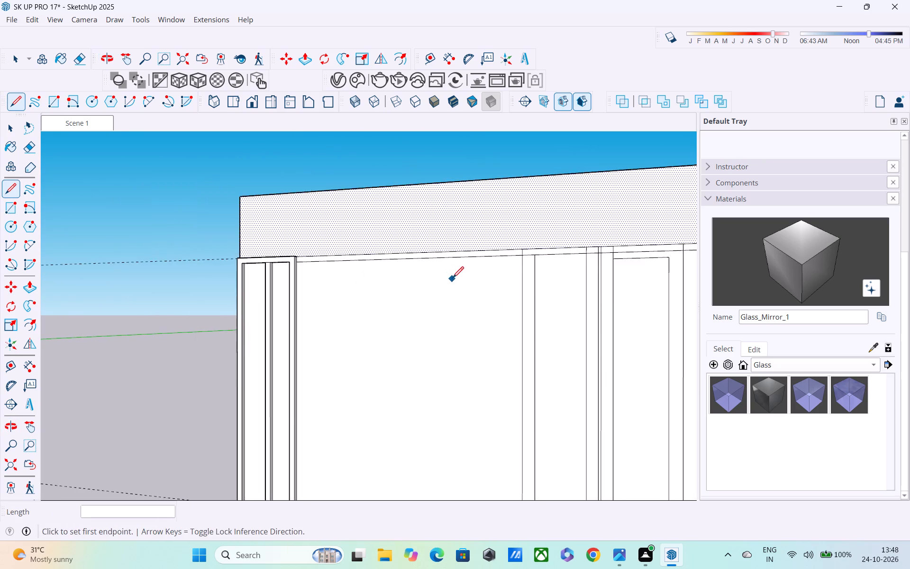
middle_click_drag(456, 282, 460, 331)
key("e")
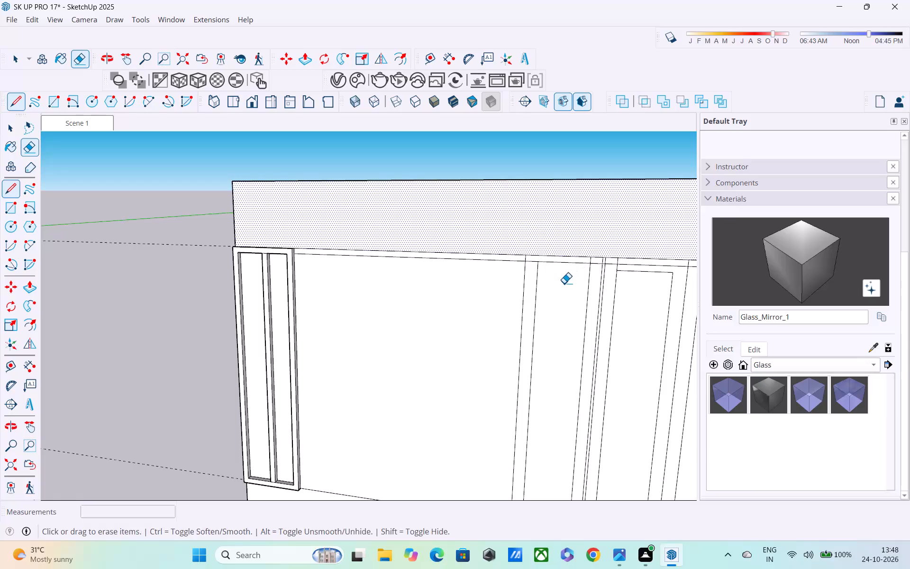
scroll(537, 259, "up", 6)
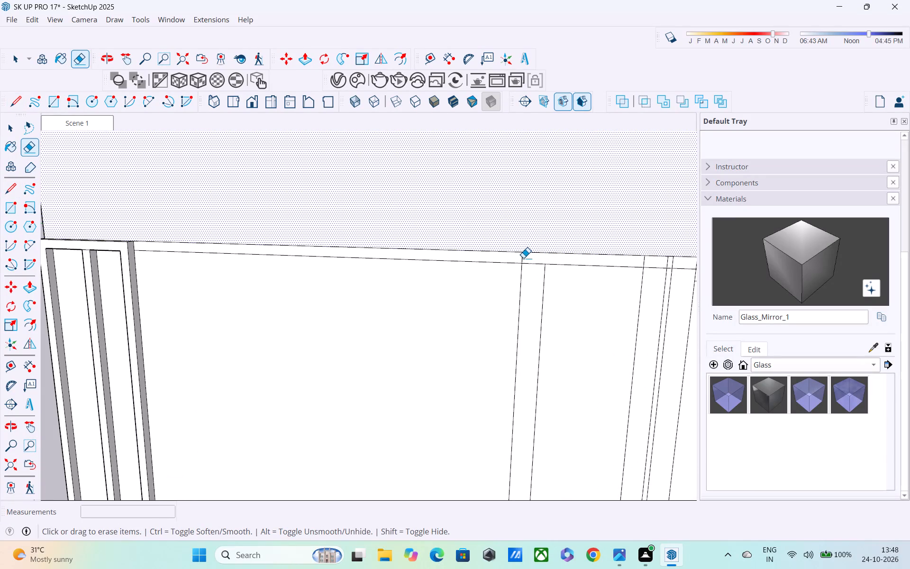
left_click(523, 258)
Erase the remaining short vertical edges crossing the 1" top rail around the divider, the narrow openings and the wide right bay's left side.
middle_click_drag(537, 278, 330, 278, "shift")
scroll(484, 263, "up", 3)
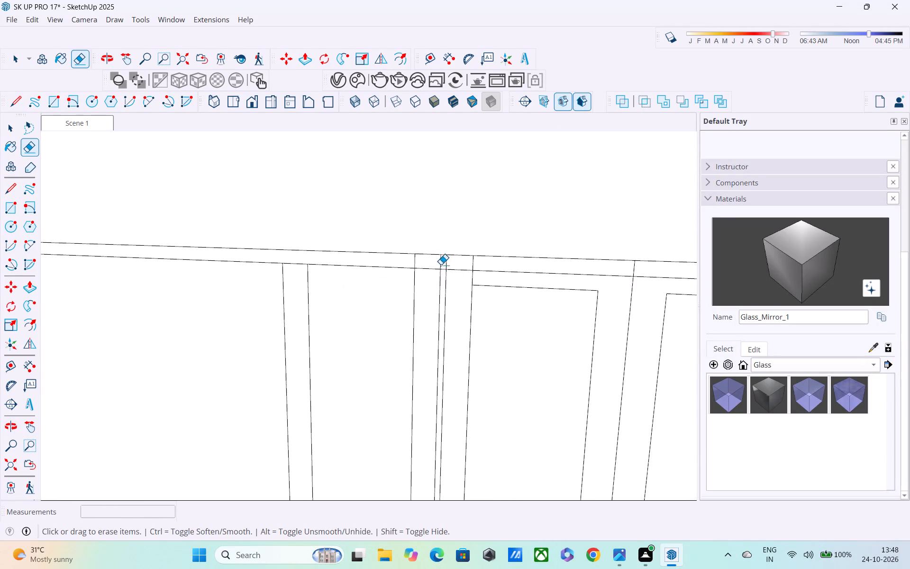
left_click_drag(401, 258, 469, 269)
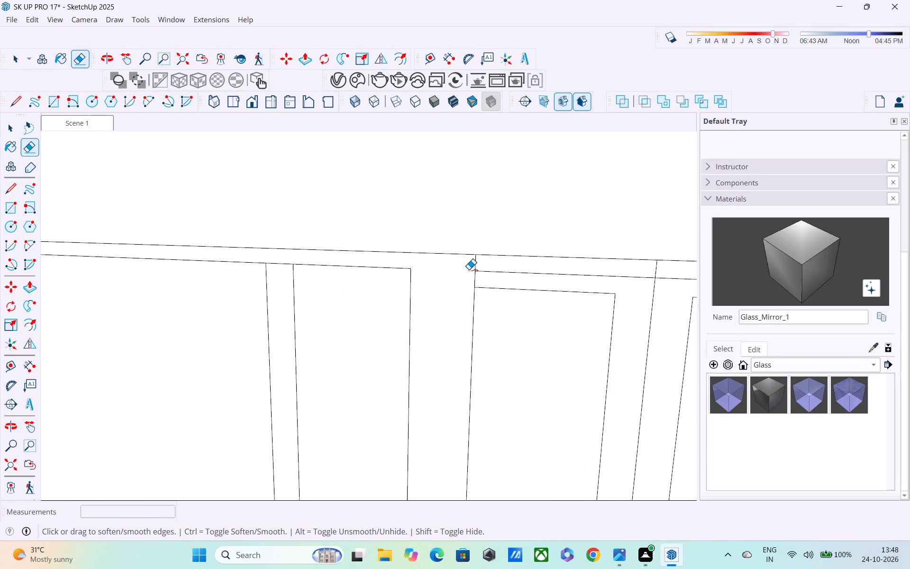
key("ctrl+z")
left_click_drag(405, 261, 473, 265)
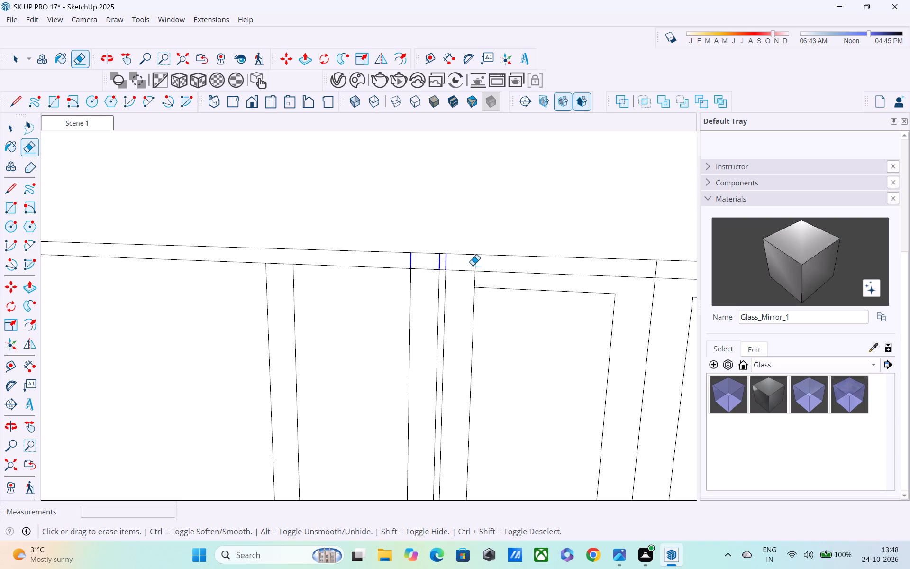
left_click_drag(473, 265, 483, 266)
middle_click_drag(534, 295, 330, 260, "shift")
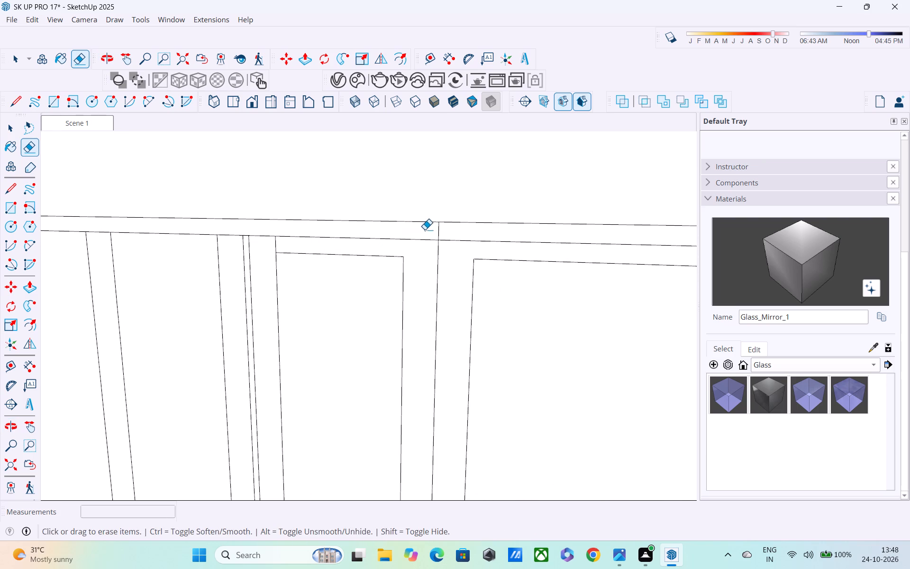
left_click_drag(436, 229, 455, 232)
Erase the old lower inner top edges of the wide right bay and the narrow opening right of the divider.
middle_click_drag(466, 247, 249, 249, "shift")
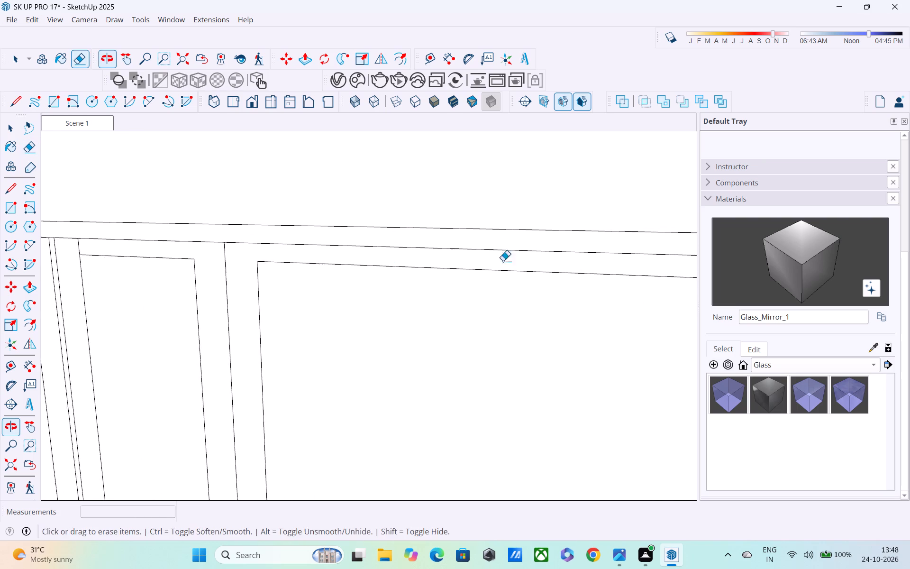
scroll(511, 261, "down", 3)
middle_click_drag(427, 255, 338, 244, "shift")
scroll(412, 249, "down", 4)
middle_click_drag(562, 262, 433, 237, "shift")
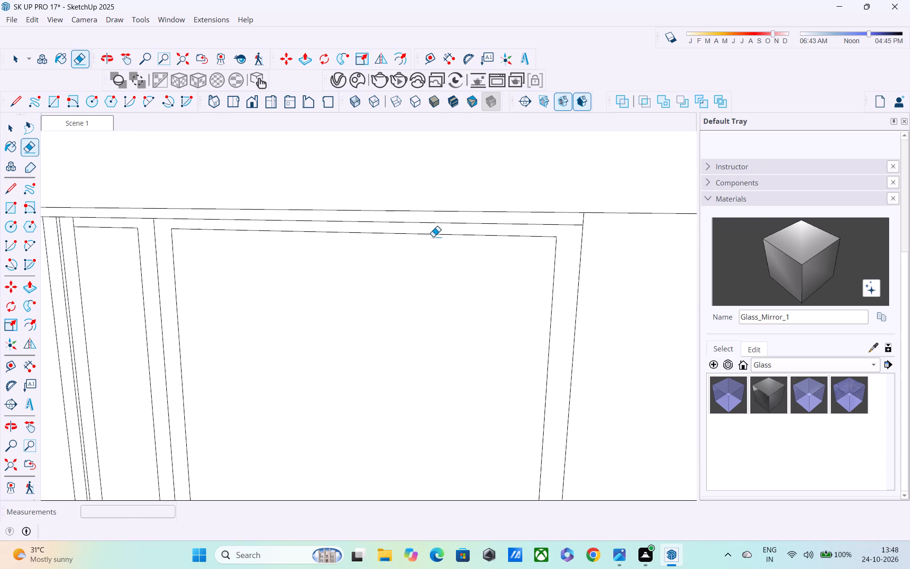
scroll(433, 237, "up", 1)
scroll(433, 237, "down", 3)
left_click_drag(517, 236, 515, 241)
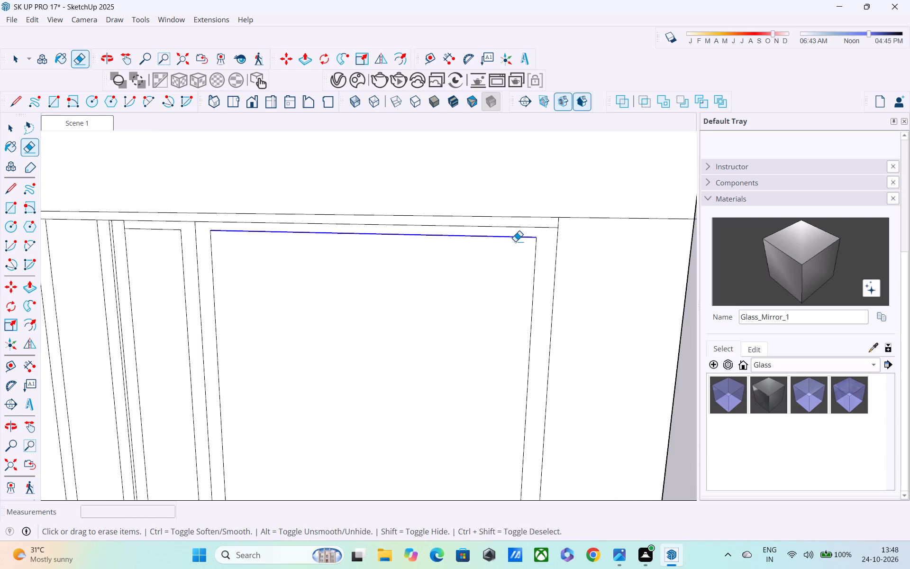
left_click_drag(515, 241, 512, 249)
middle_click_drag(511, 252, 606, 258, "shift")
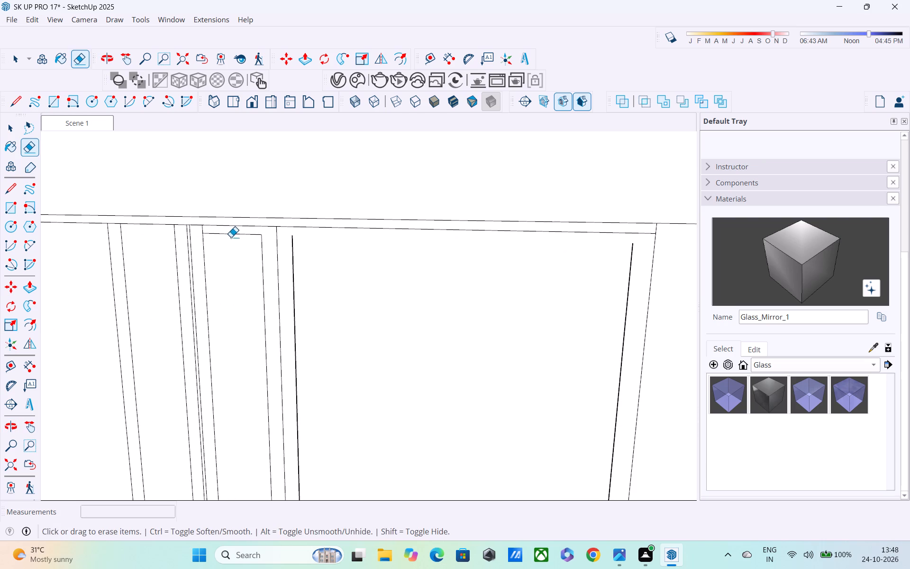
left_click_drag(233, 233, 230, 252)
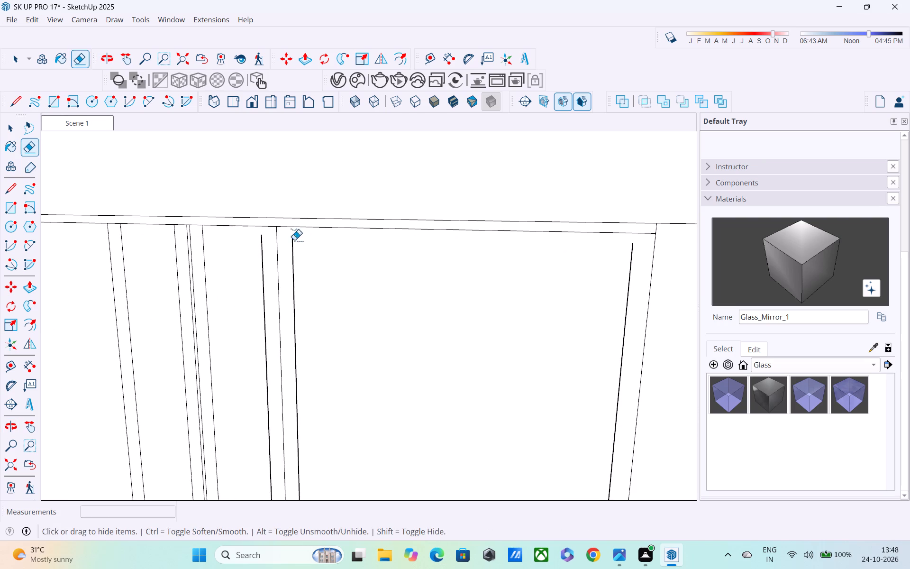
Erase the left and right inner side edges of the wide right bay.
scroll(285, 250, "down", 3)
middle_click_drag(281, 274, 382, 232, "shift")
scroll(382, 306, "down", 2)
middle_click_drag(386, 307, 401, 292)
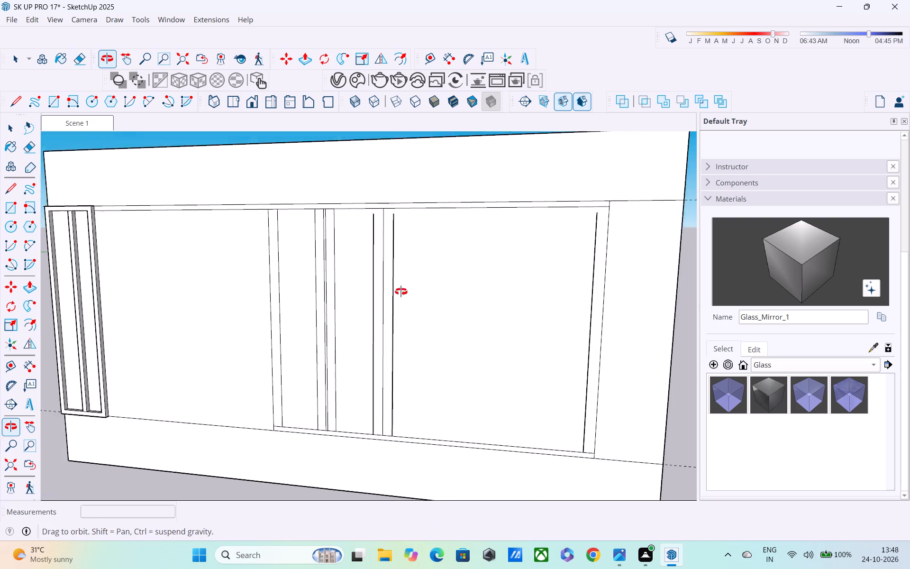
middle_click_drag(401, 292, 409, 282)
scroll(405, 284, "up", 4)
left_click(391, 263)
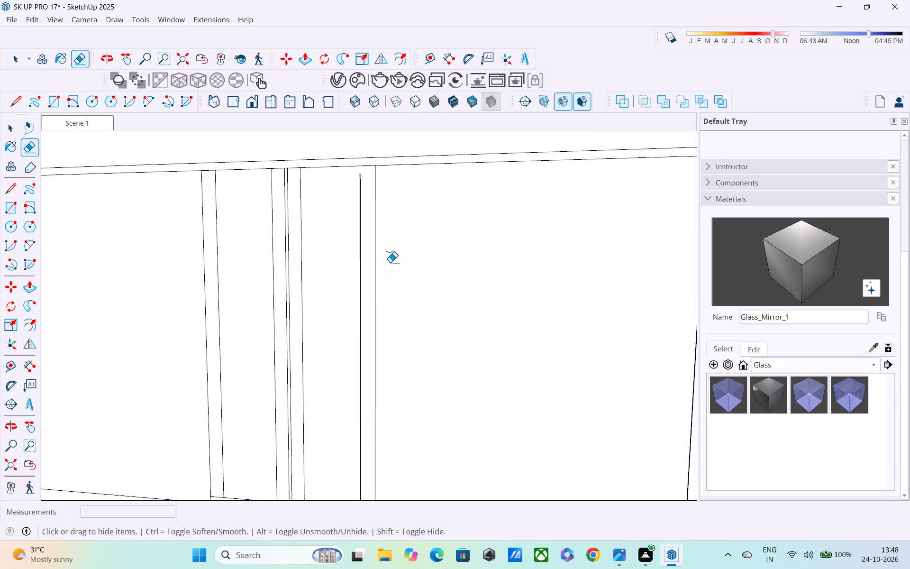
scroll(390, 262, "down", 2)
middle_click_drag(405, 283, 394, 254, "shift")
scroll(387, 260, "down", 4)
middle_click_drag(397, 292, 467, 288)
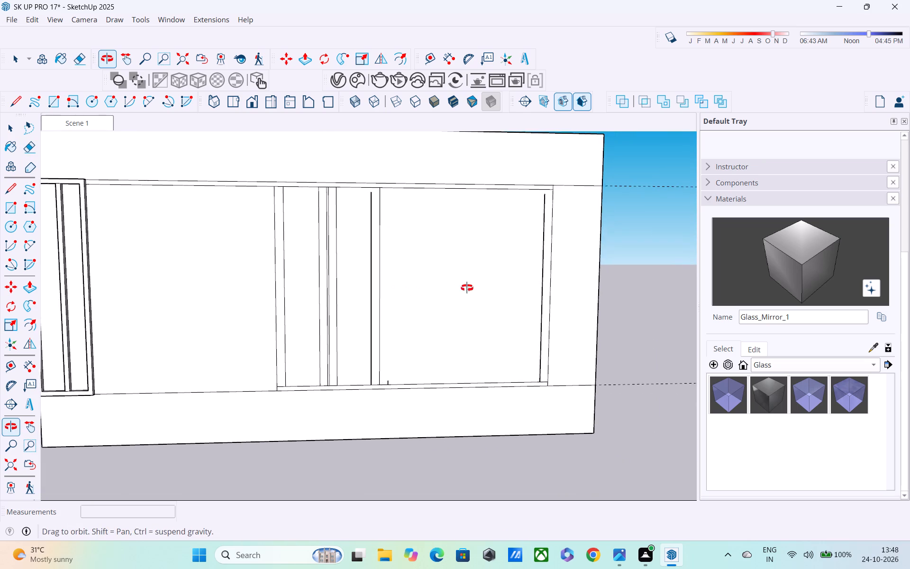
middle_click_drag(467, 288, 470, 288)
left_click(542, 234)
Erase the two leftover edge stubs above the bottom rail in the wide right bay.
middle_click_drag(527, 253, 528, 254, "shift")
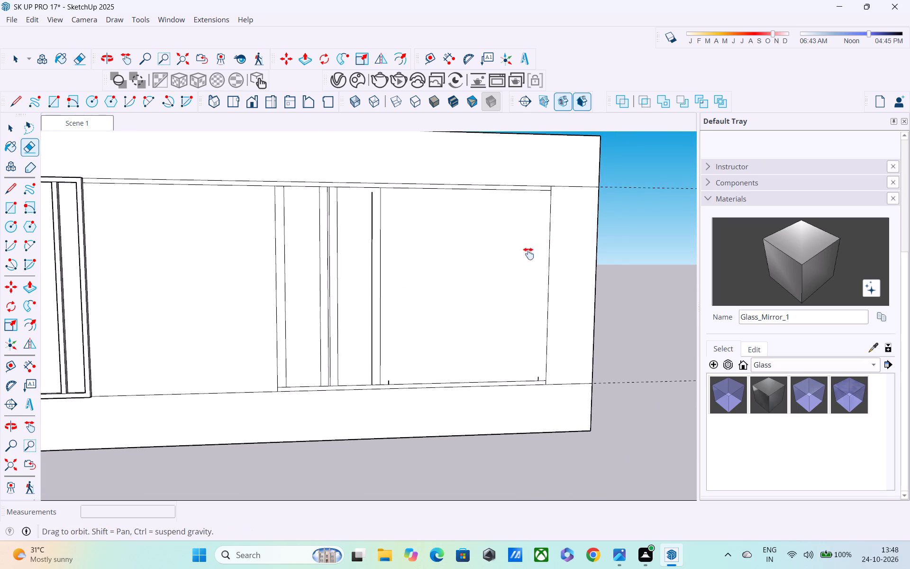
middle_click_drag(528, 254, 606, 241, "shift")
scroll(330, 431, "up", 3)
scroll(495, 352, "up", 4)
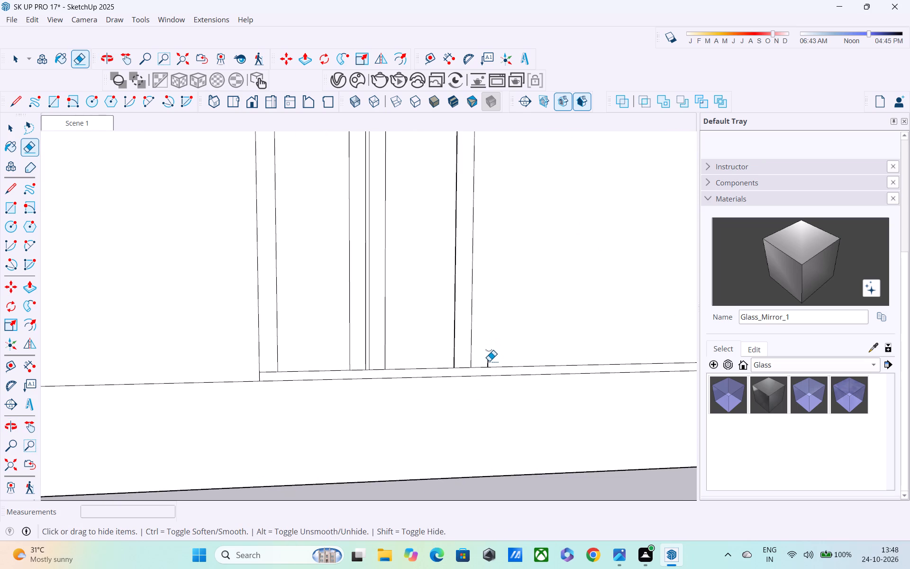
left_click(488, 362)
middle_click_drag(487, 361, 128, 358, "shift")
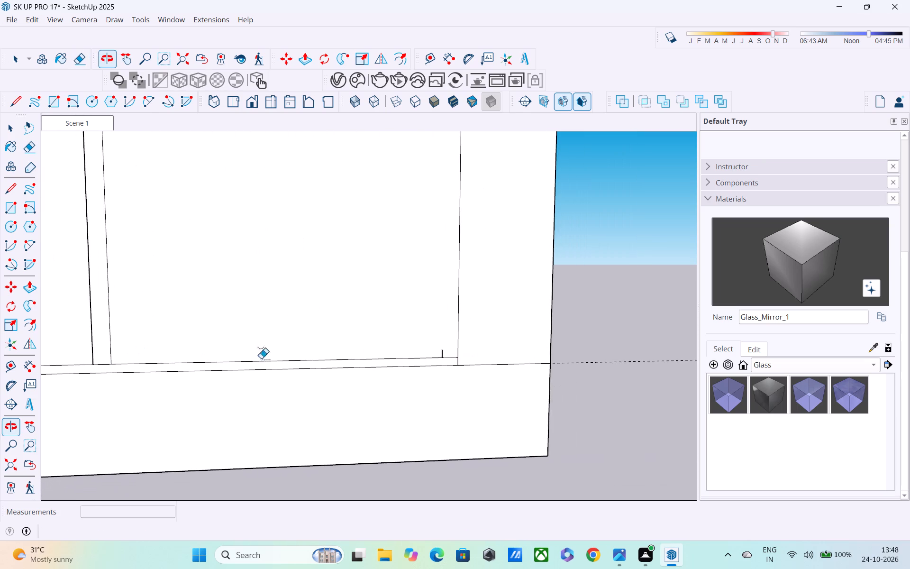
scroll(439, 363, "up", 3)
left_click(444, 350)
Extend the right inner side edge of the narrow opening right of the divider 1" up to the top line.
middle_click_drag(352, 357, 622, 364, "shift")
scroll(353, 357, "down", 1, "shift")
scroll(225, 371, "up", 2)
scroll(277, 374, "down", 2)
scroll(334, 381, "up", 1)
scroll(334, 377, "down", 3)
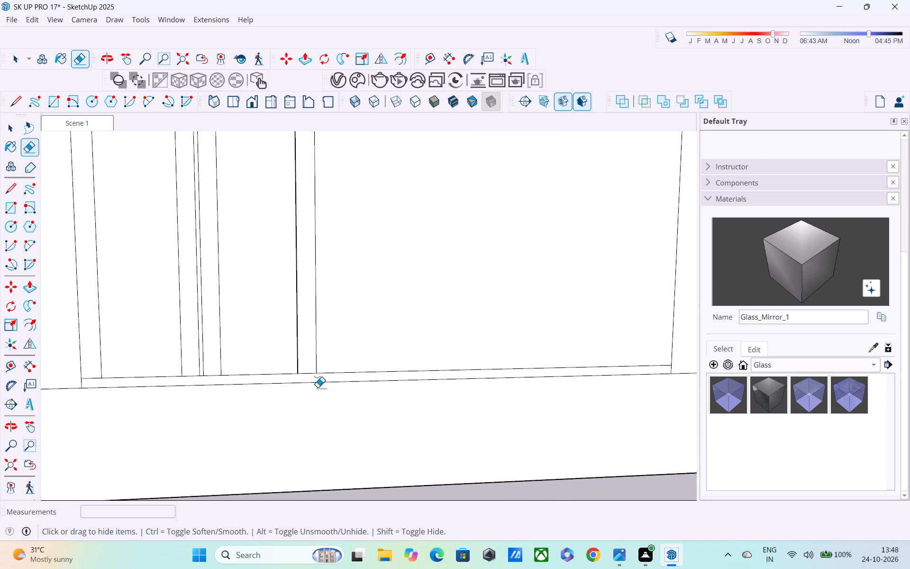
scroll(275, 358, "down", 3)
middle_click_drag(282, 367, 320, 461, "shift")
scroll(238, 413, "down", 1)
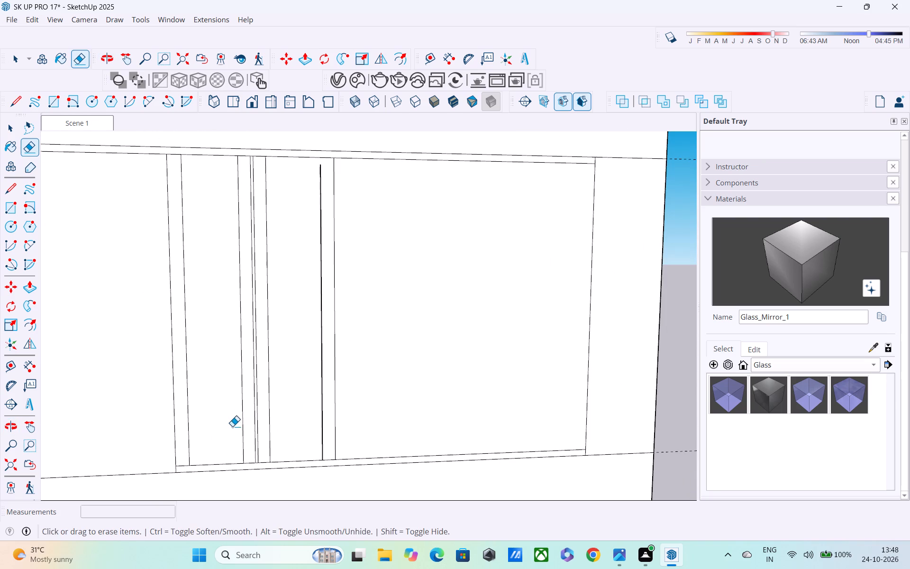
scroll(177, 462, "up", 3)
scroll(187, 465, "down", 3)
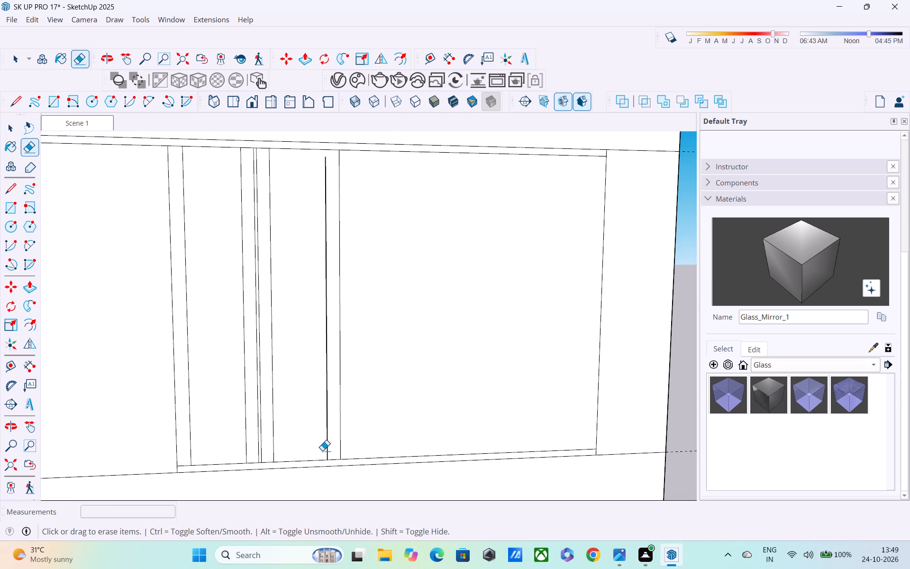
key("l")
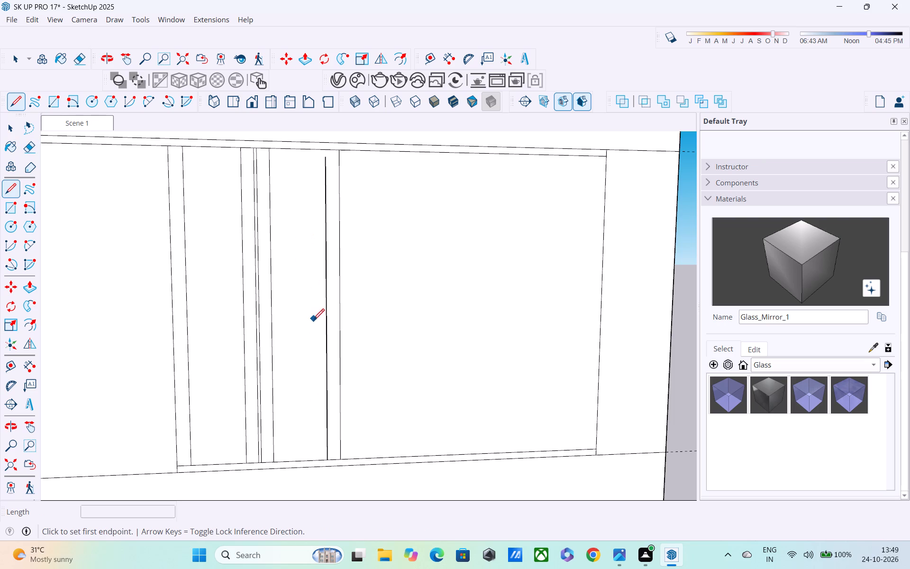
middle_click_drag(313, 334, 262, 473, "shift")
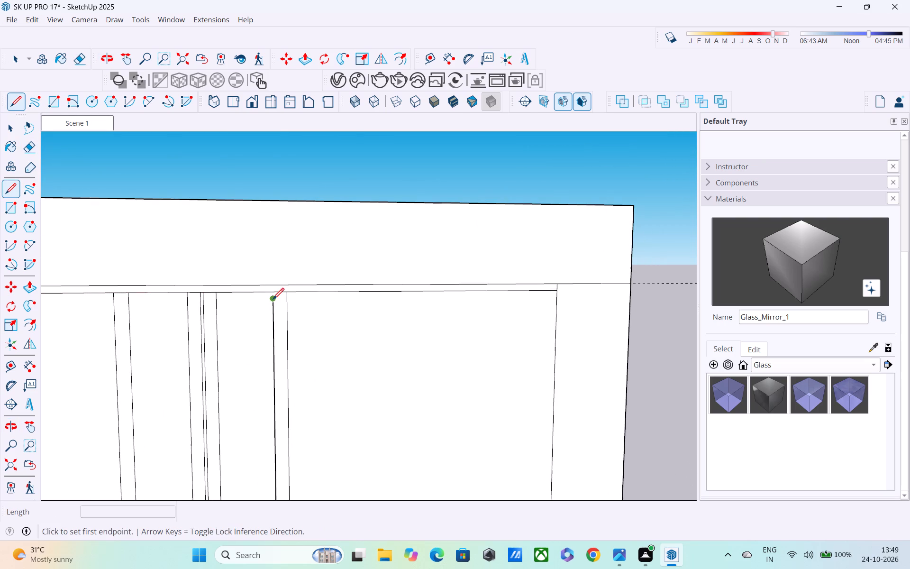
left_click(273, 303)
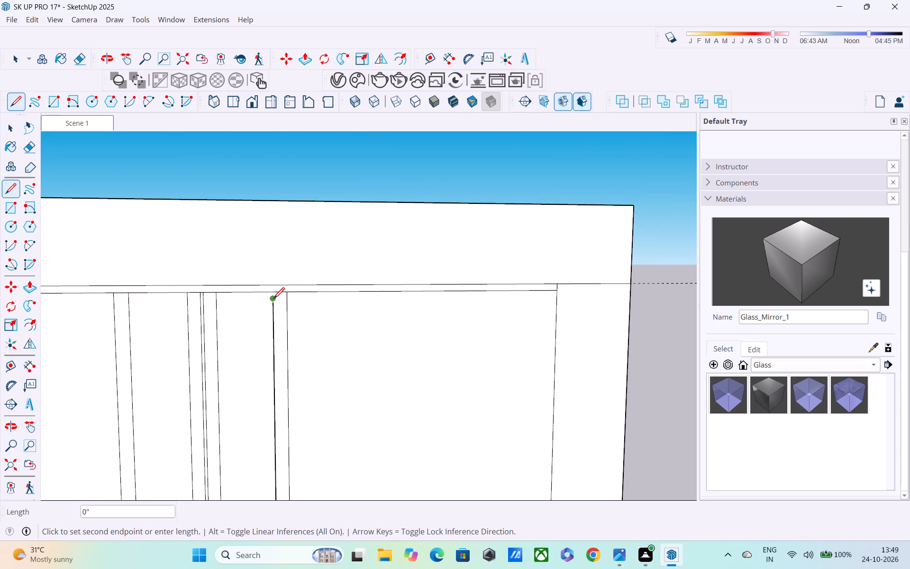
left_click(273, 300)
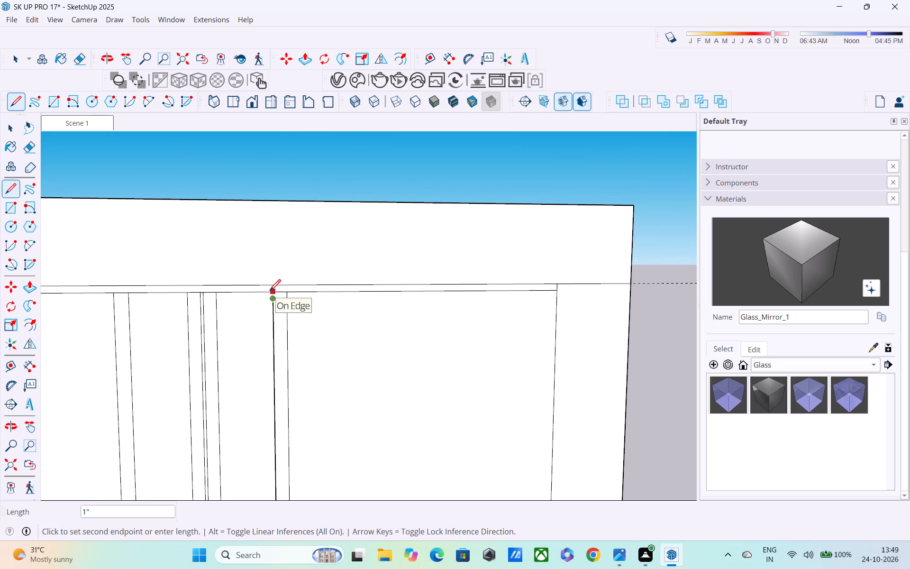
left_click(270, 292)
key("grave")
key("Escape")
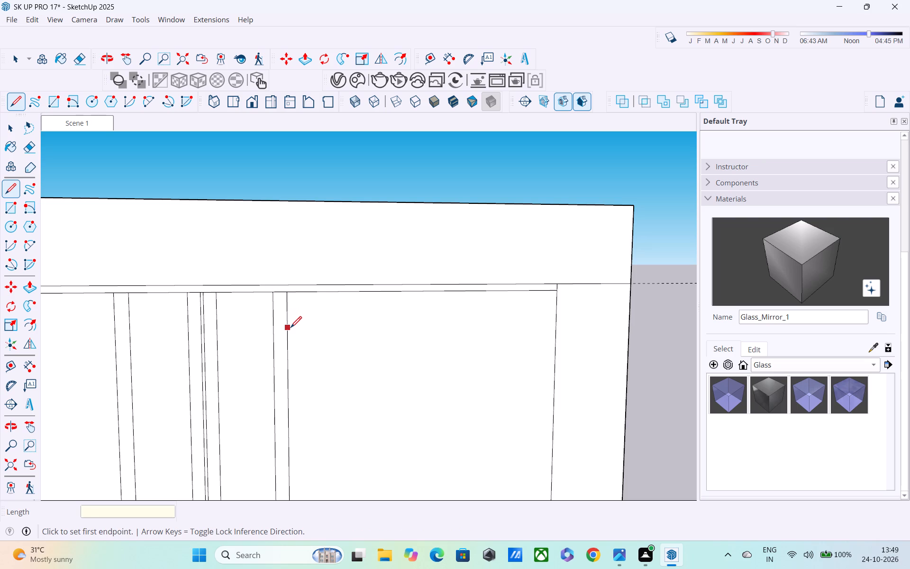
Pull the vertical strip along the left side of the wide right opening out 1".
key("p")
left_click(282, 337)
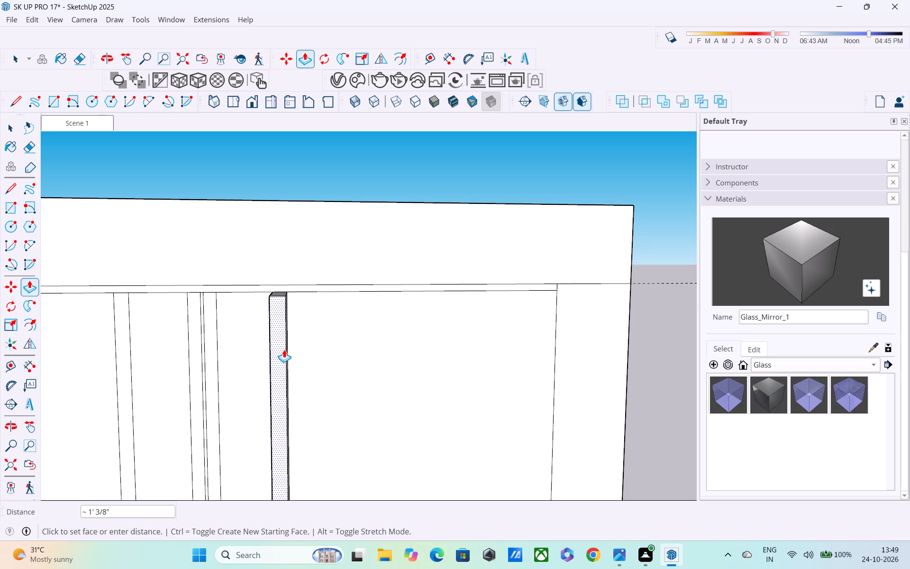
type("1\"")
key("Return")
Pull the other three vertical frame strips between the two wide openings out by the same 1".
scroll(282, 360, "down", 2)
middle_click_drag(290, 364, 294, 360, "shift")
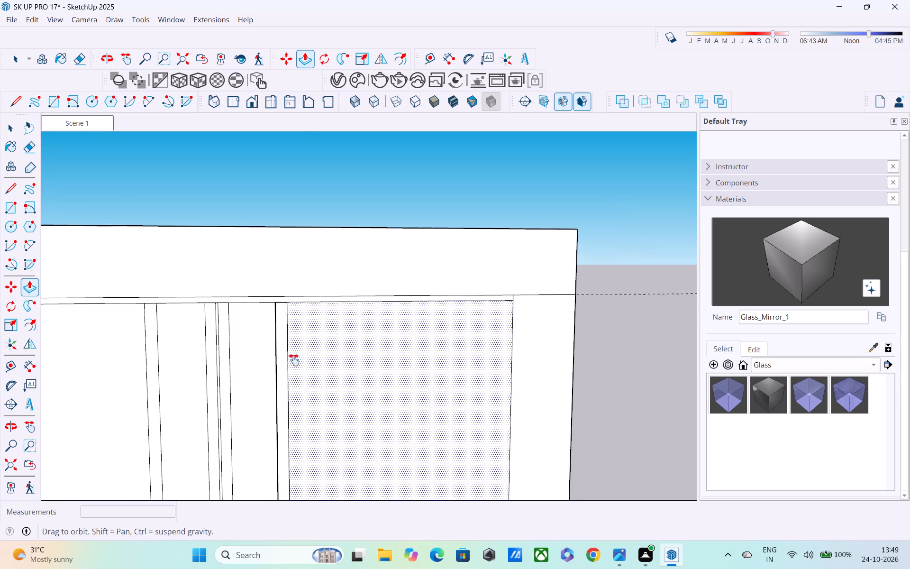
middle_click_drag(294, 360, 442, 274, "shift")
scroll(328, 313, "down", 4)
middle_click_drag(321, 320, 93, 354)
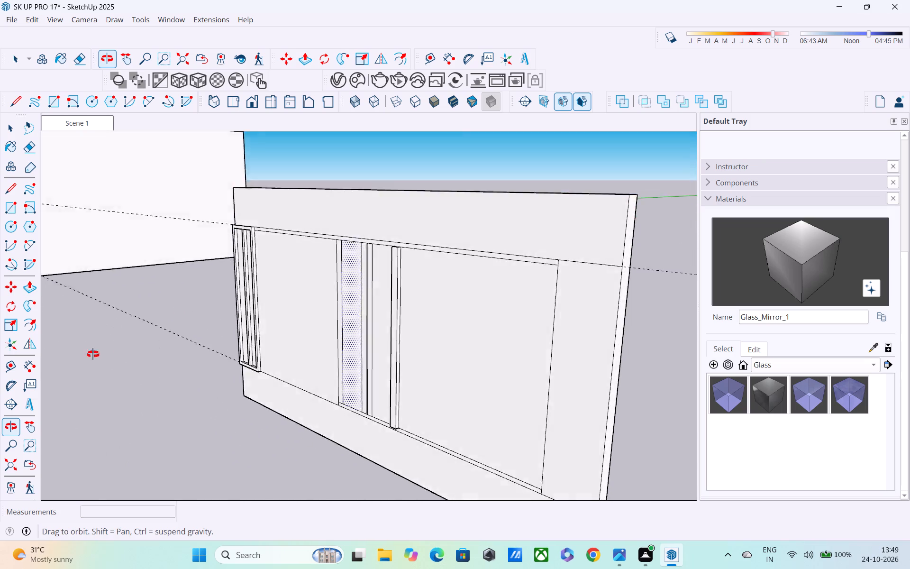
middle_click_drag(93, 354, 326, 348)
scroll(378, 307, "up", 2)
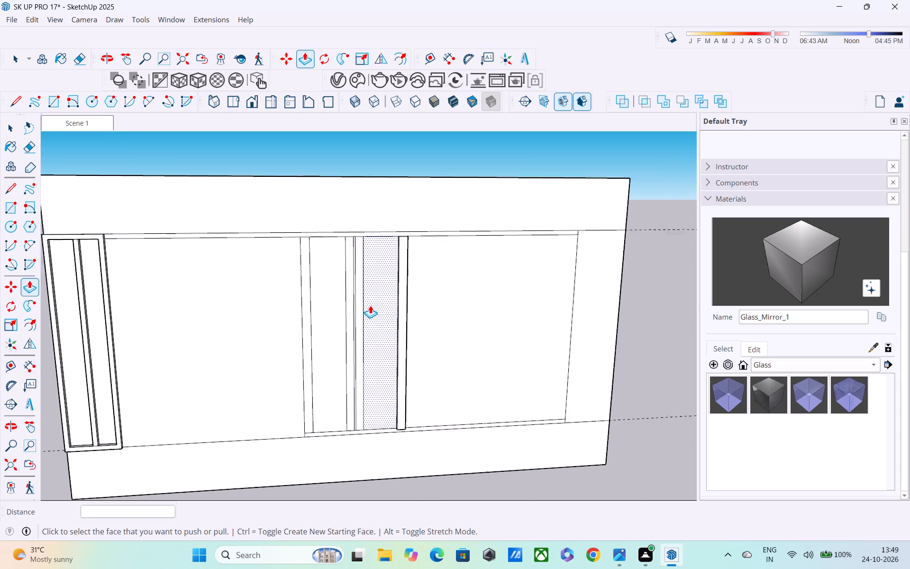
scroll(370, 305, "up", 1)
double_click(357, 295)
double_click(346, 297)
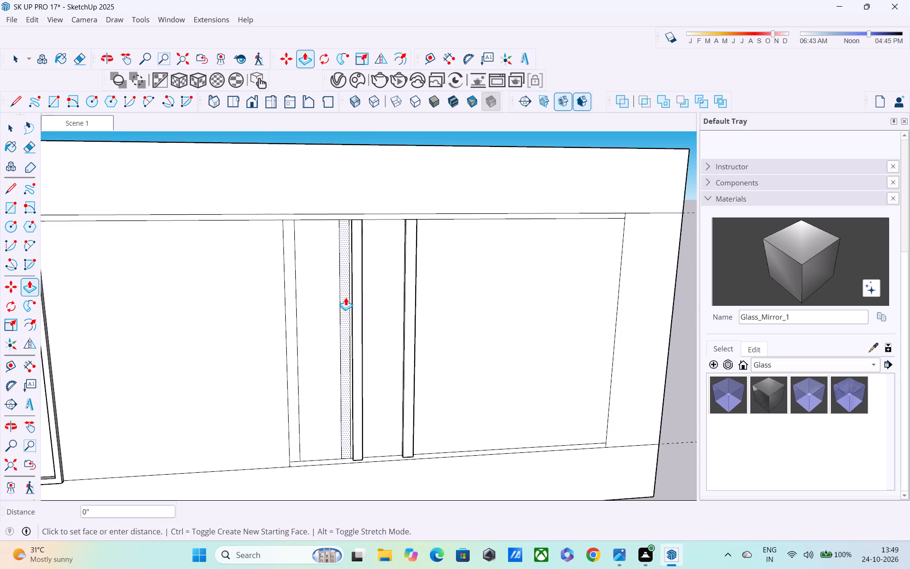
double_click(291, 327)
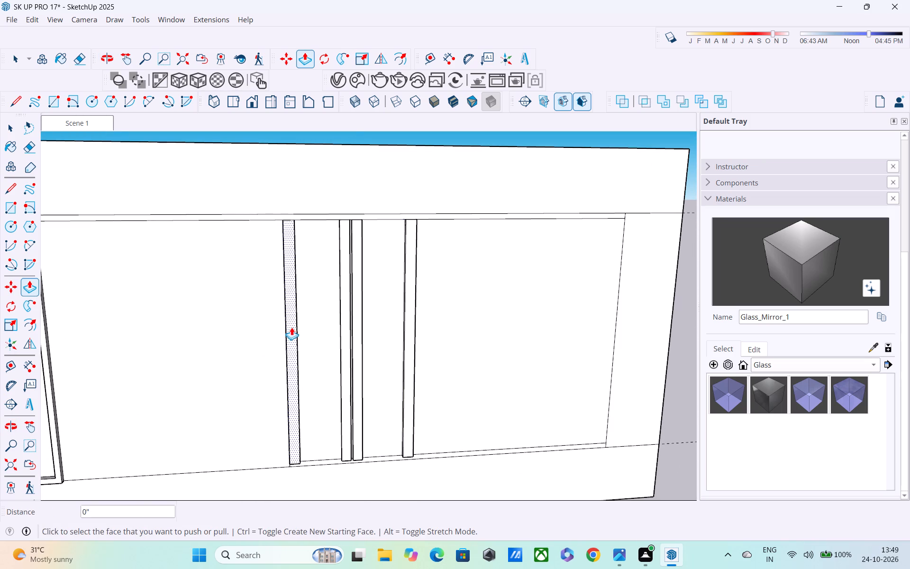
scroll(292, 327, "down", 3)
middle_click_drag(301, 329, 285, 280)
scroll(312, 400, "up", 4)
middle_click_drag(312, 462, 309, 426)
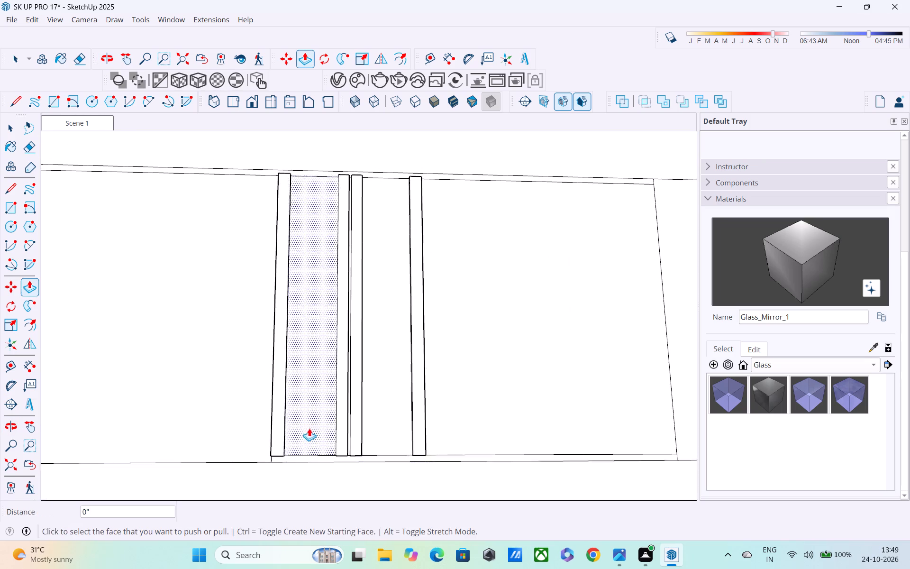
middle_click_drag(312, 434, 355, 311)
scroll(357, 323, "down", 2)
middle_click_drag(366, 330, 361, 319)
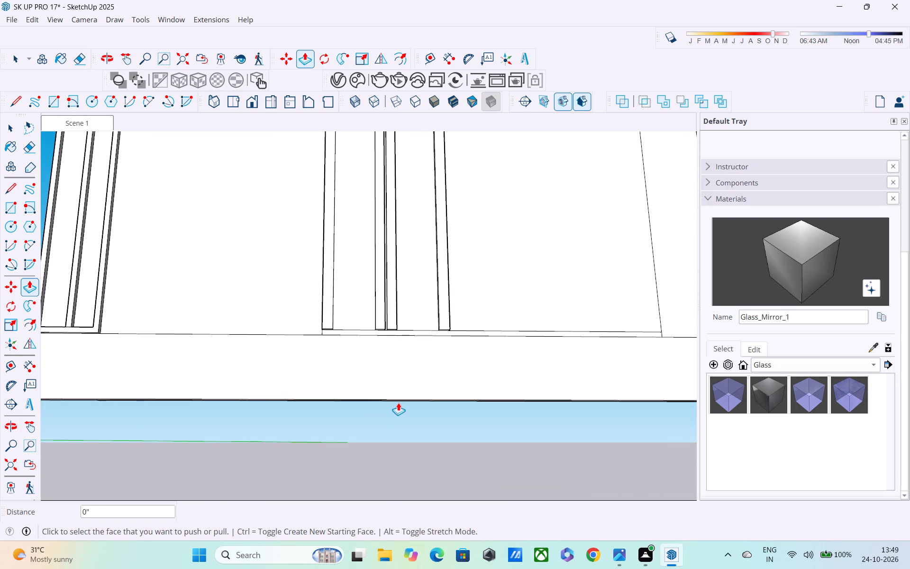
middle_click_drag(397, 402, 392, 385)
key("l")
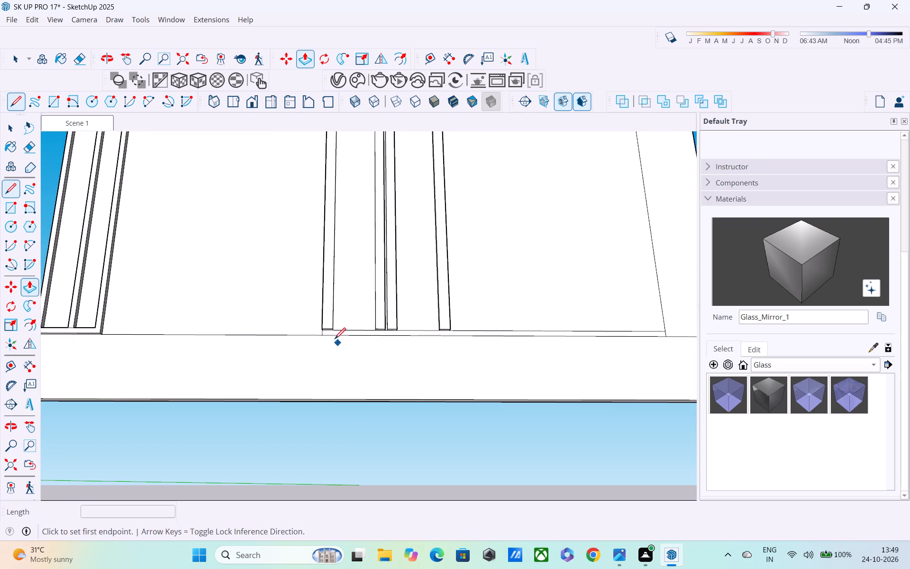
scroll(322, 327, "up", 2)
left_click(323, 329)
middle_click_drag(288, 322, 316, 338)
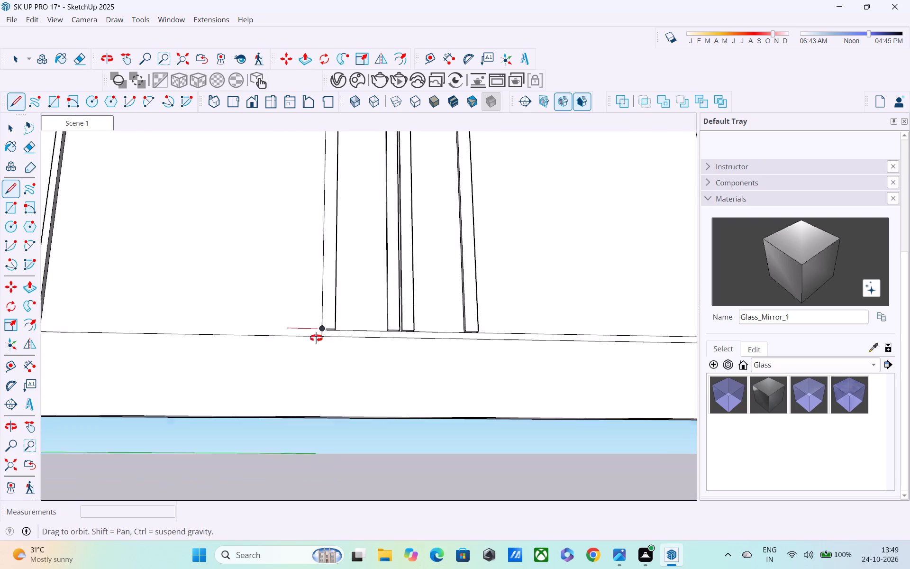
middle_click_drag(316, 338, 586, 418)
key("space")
Draw a 3'5" horizontal line from the leftmost strip's lower outer corner to the left bay frame.
scroll(357, 331, "up", 4)
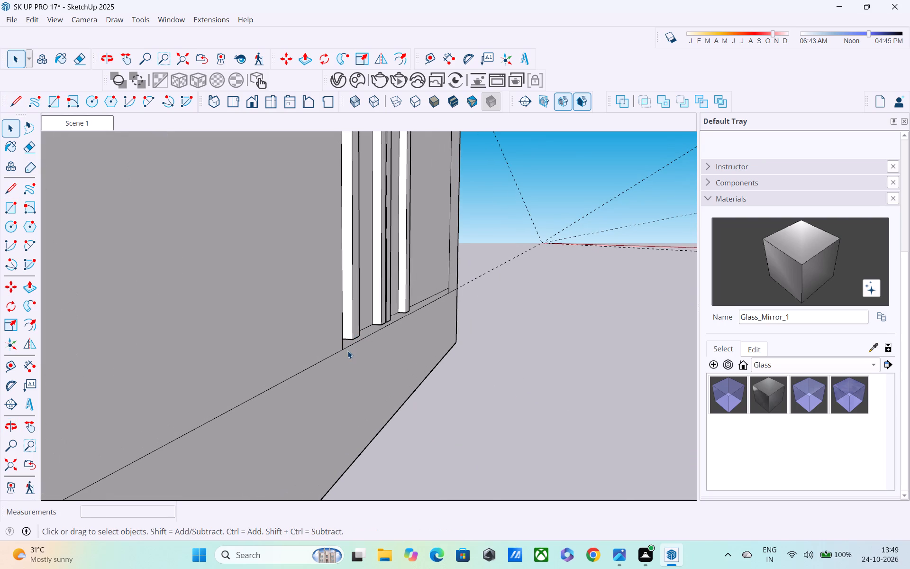
key("semicolon")
key("l")
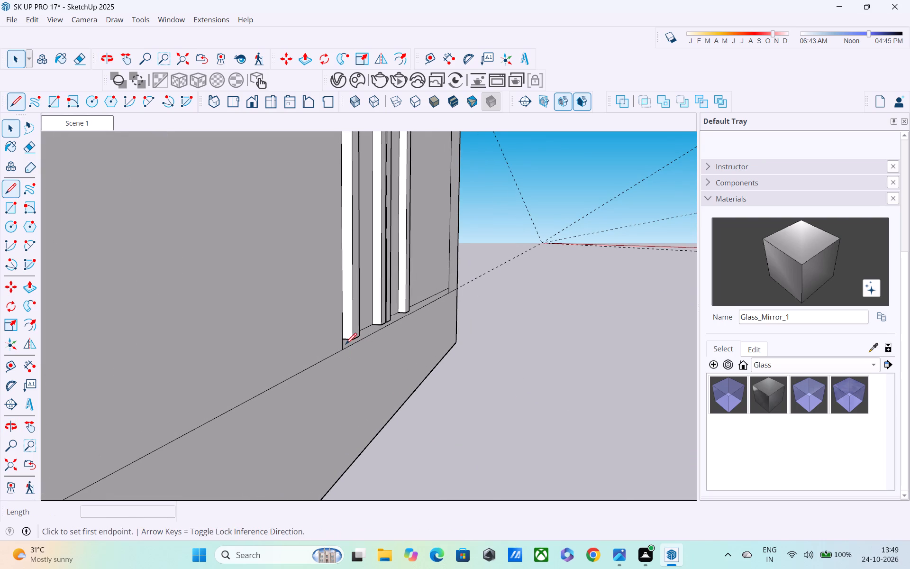
scroll(344, 343, "up", 3)
left_click(344, 343)
scroll(263, 349, "down", 3)
middle_click_drag(279, 349, 298, 330, "shift")
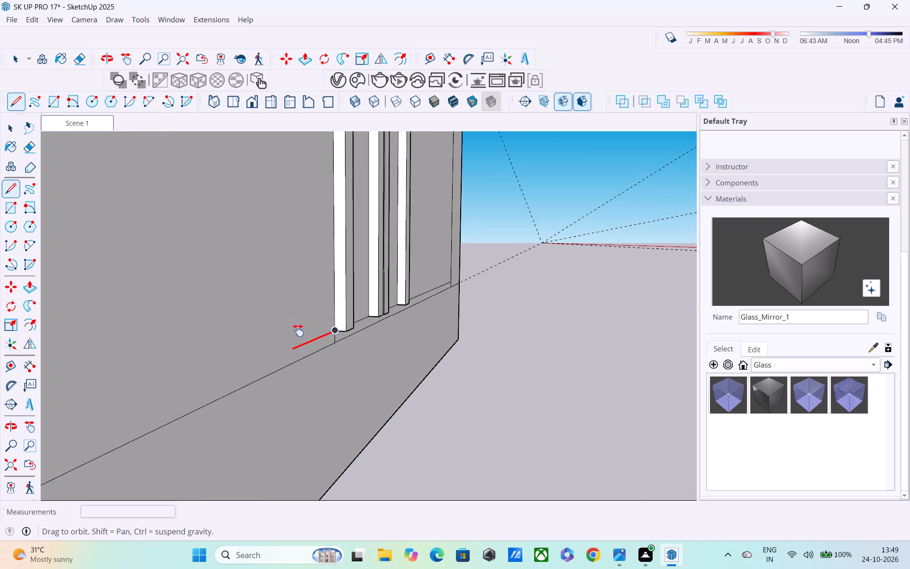
middle_click_drag(298, 330, 373, 281, "shift")
scroll(362, 300, "down", 4)
scroll(352, 391, "down", 1)
middle_click_drag(340, 386, 392, 357, "shift")
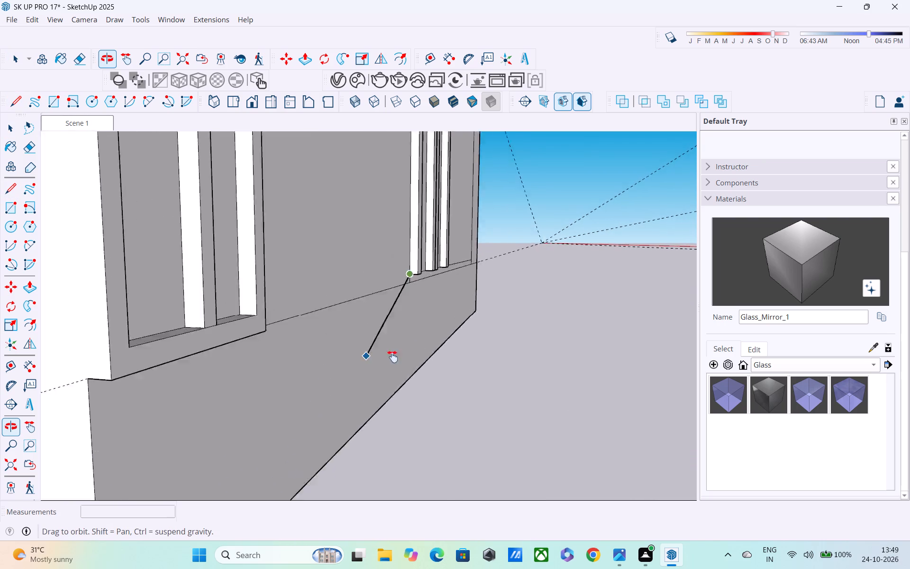
middle_click_drag(392, 357, 482, 339, "shift")
middle_click_drag(481, 338, 476, 364)
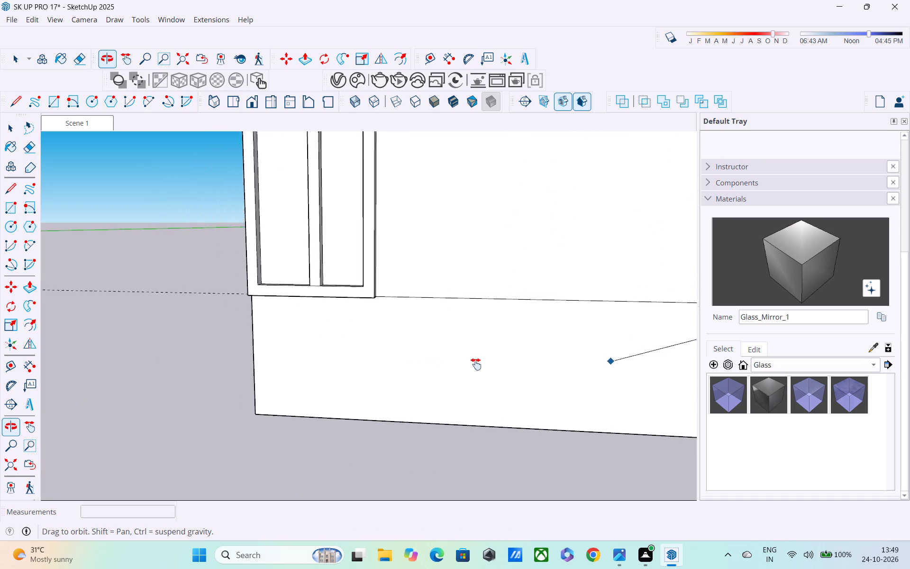
middle_click_drag(476, 364, 553, 372)
scroll(448, 283, "up", 4)
middle_click_drag(447, 297, 251, 320)
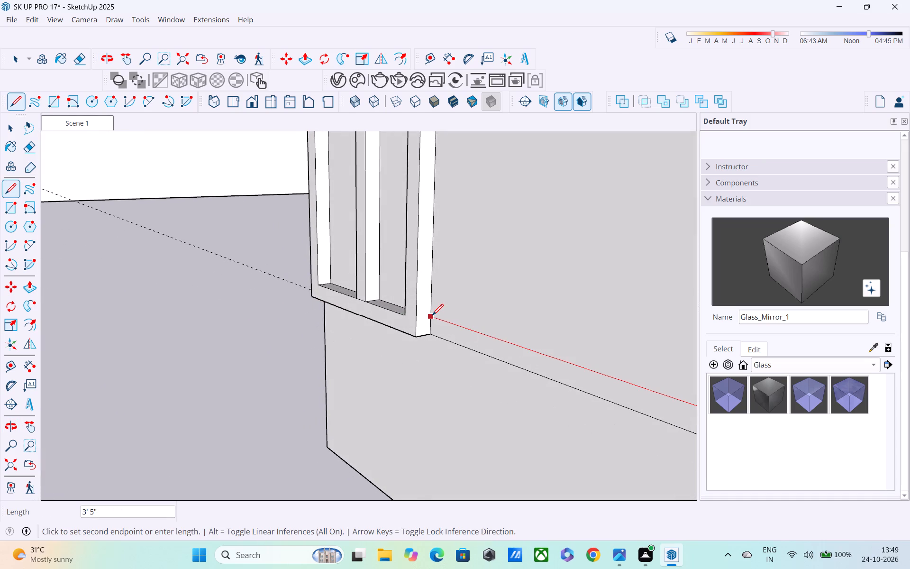
left_click(432, 316)
key("space")
Pull the bottom rail strip between the left bay frame and the leftmost strip out 1".
key("p")
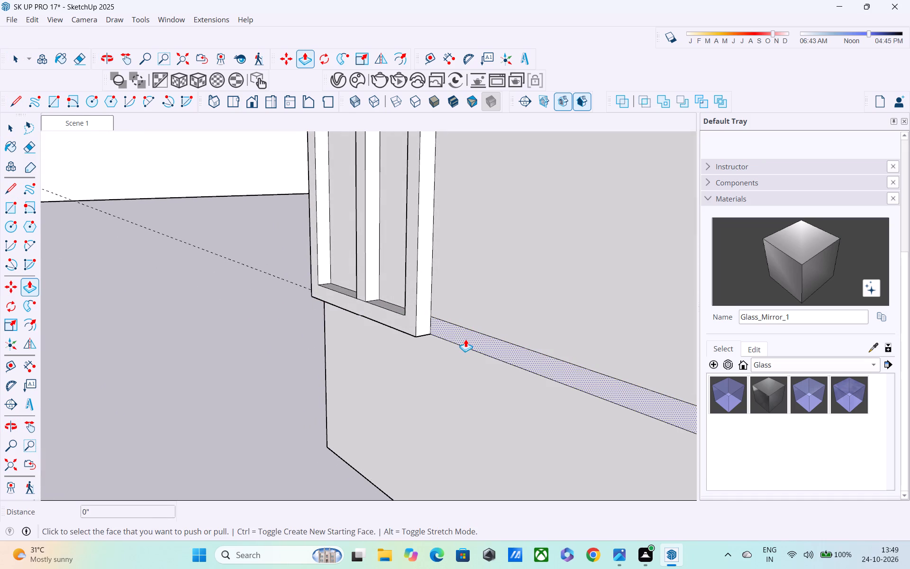
left_click(465, 339)
left_click(411, 308)
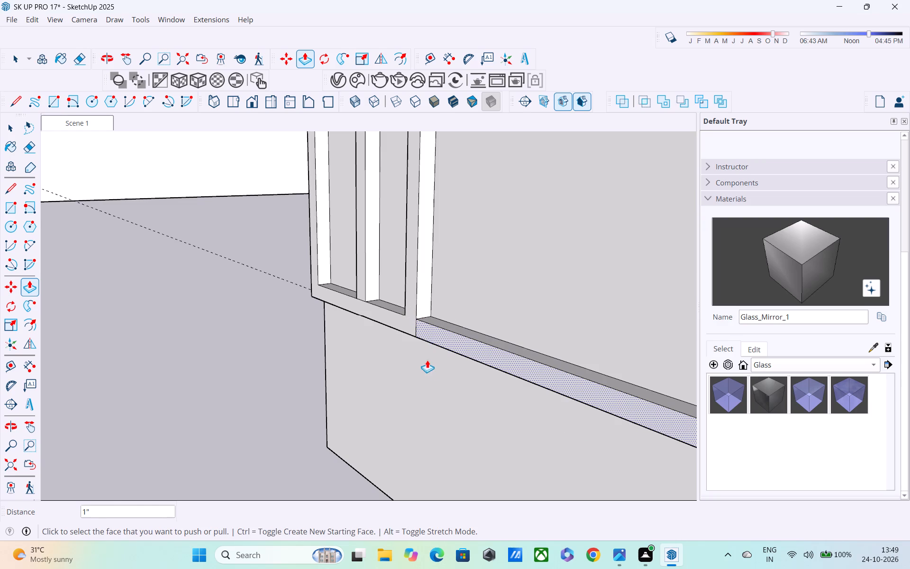
Pull the remaining bottom rail below the vertical strips and the wide right opening out 1", flush with the section beside it.
scroll(435, 363, "down", 5)
middle_click_drag(483, 418, 78, 218, "shift")
scroll(90, 214, "up", 1)
scroll(90, 214, "down", 3)
middle_click_drag(116, 221, 192, 318, "shift")
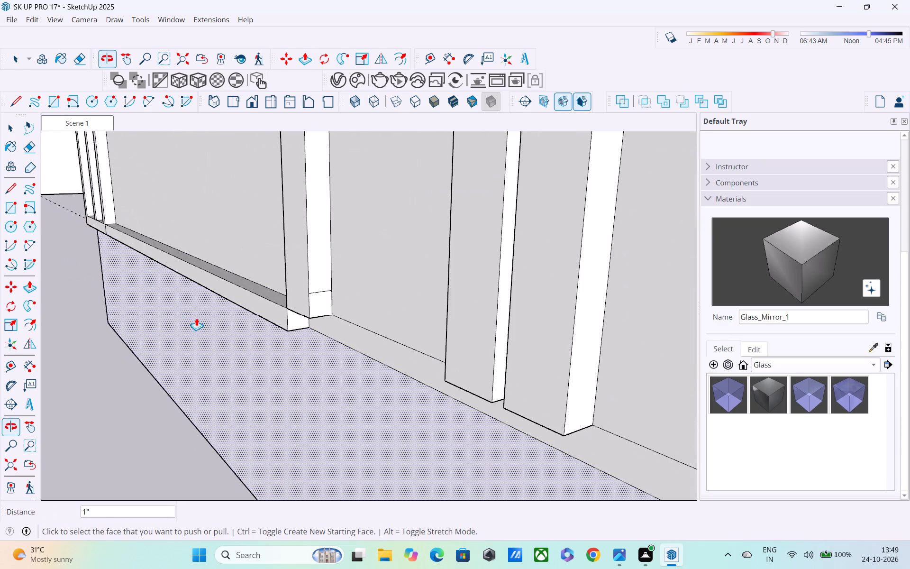
left_click(361, 341)
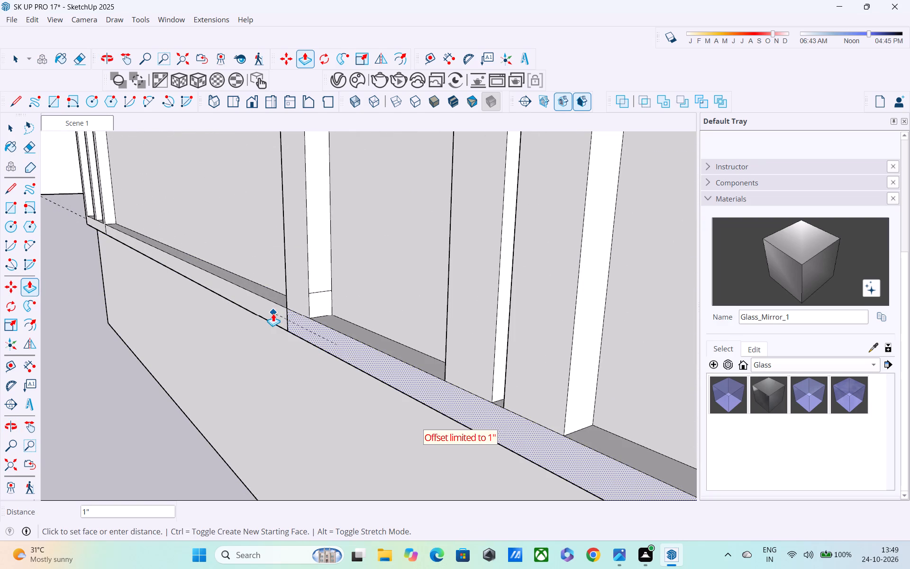
left_click(273, 313)
Erase the leftover edge across the bottom rail's top face beside the rightmost vertical strip.
scroll(285, 354, "down", 3)
middle_click_drag(285, 354, 177, 231, "shift")
scroll(177, 231, "up", 1)
scroll(221, 232, "down", 5)
middle_click_drag(312, 265, 217, 311, "shift")
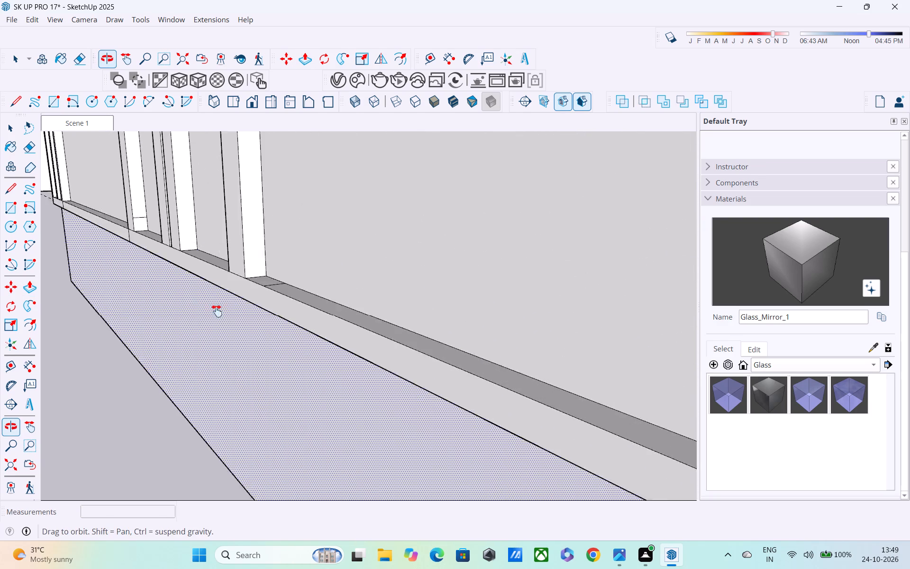
middle_click_drag(217, 311, 209, 316, "shift")
scroll(221, 321, "down", 3)
scroll(319, 341, "down", 1)
middle_click_drag(322, 343, 364, 402)
key("e")
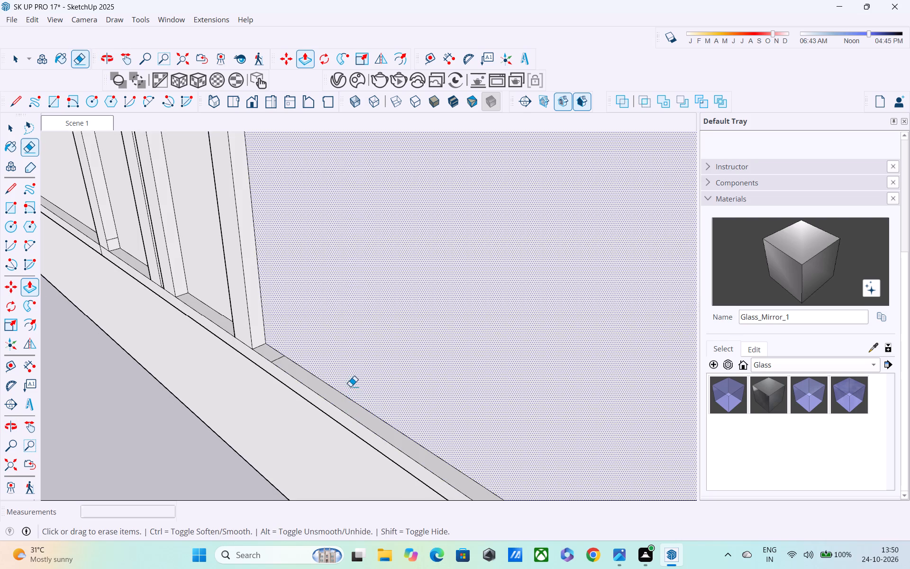
scroll(305, 363, "up", 5)
left_click(262, 356)
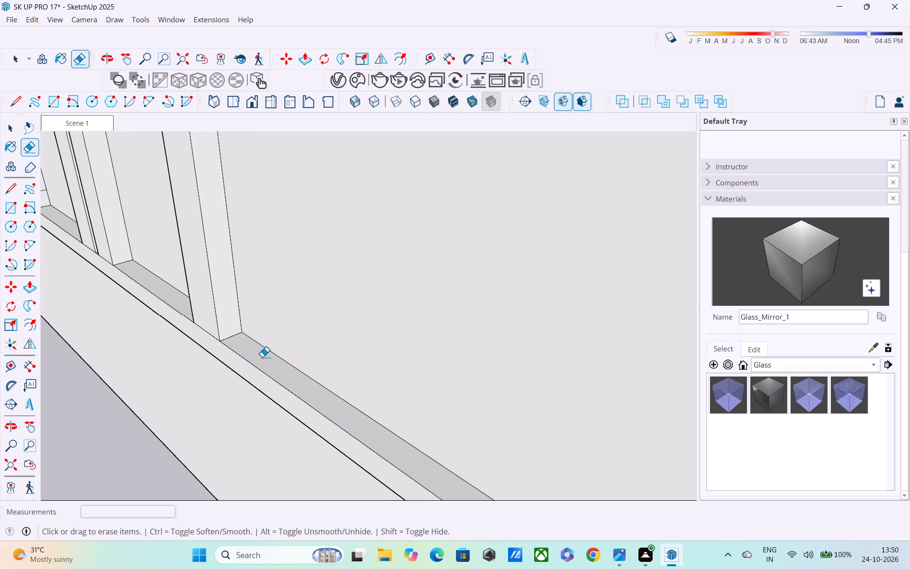
Erase the leftover edge on the leftmost strip's inner side face just above the bottom rail.
middle_click_drag(268, 358, 325, 419, "shift")
middle_click_drag(202, 251, 510, 416, "shift")
scroll(339, 395, "up", 2)
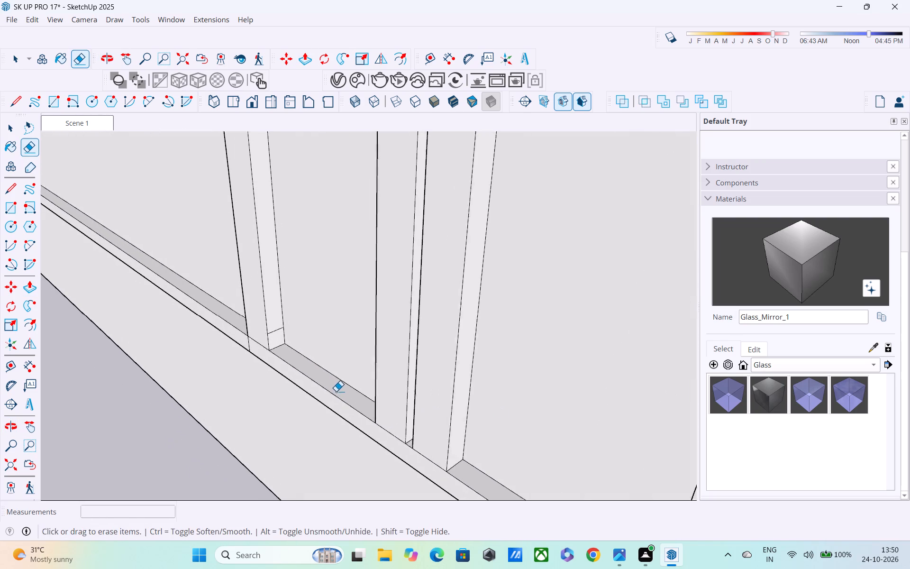
scroll(336, 391, "up", 1)
left_click(272, 329)
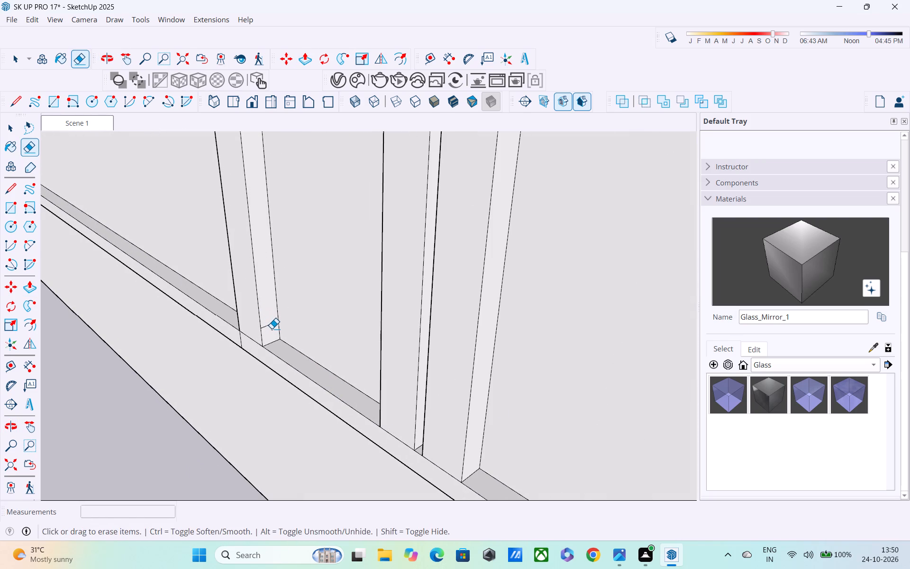
left_click(272, 328)
left_click_drag(273, 319, 273, 333)
scroll(391, 383, "down", 2)
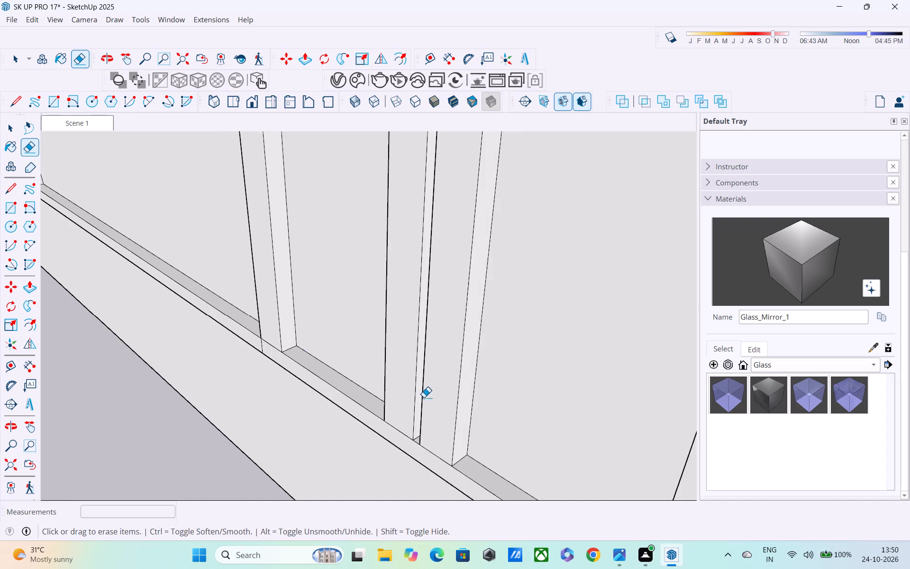
Examine the bottom rail and the lower ends of the strips along to the left bay frame.
middle_click_drag(419, 395, 344, 294)
scroll(419, 395, "up", 1)
scroll(344, 294, "down", 6)
scroll(369, 330, "down", 5)
middle_click_drag(289, 349, 504, 388)
scroll(288, 351, "down", 1)
scroll(86, 252, "up", 5, "shift")
scroll(226, 323, "down", 6)
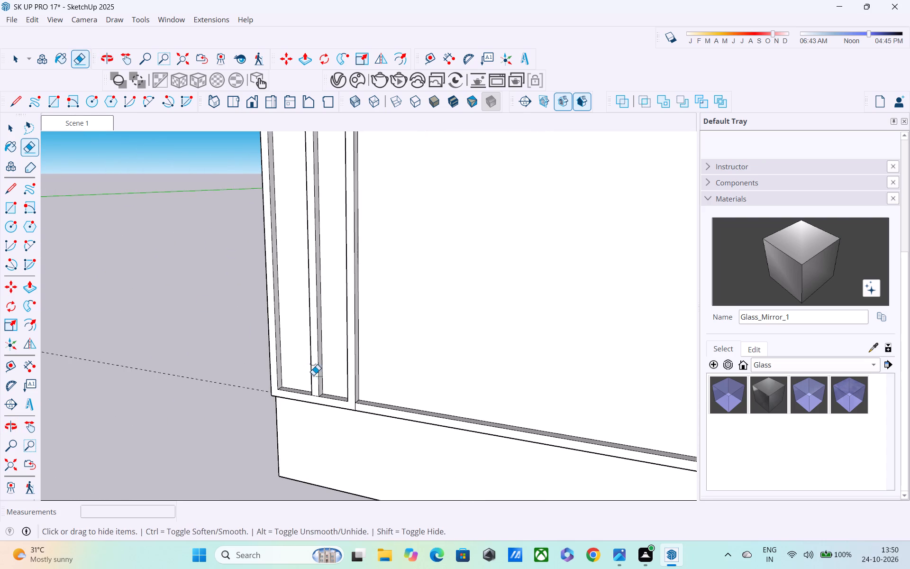
middle_click_drag(311, 374, 275, 307, "shift")
scroll(332, 358, "up", 5)
scroll(298, 326, "up", 4)
middle_click_drag(309, 330, 146, 336)
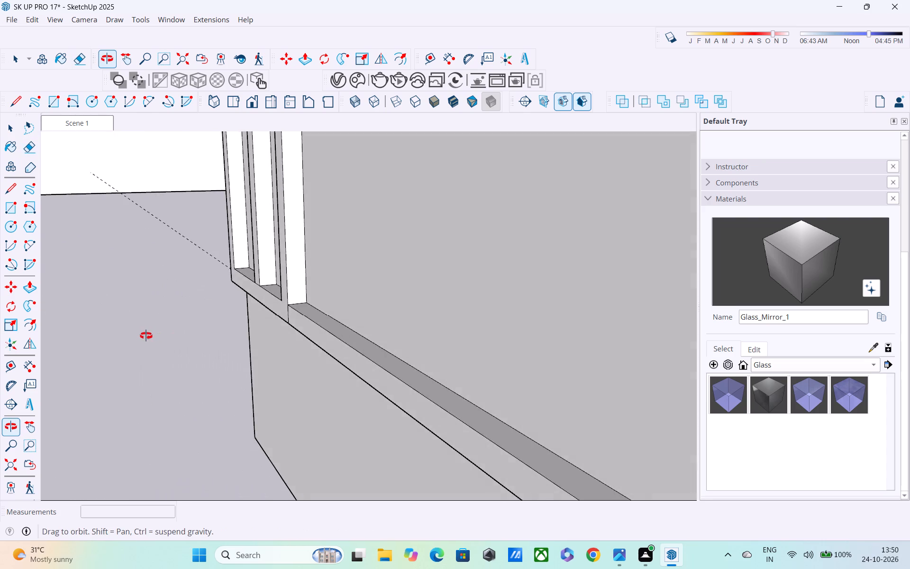
middle_click_drag(146, 336, 390, 318)
scroll(390, 318, "down", 16)
middle_click_drag(408, 317, 149, 313)
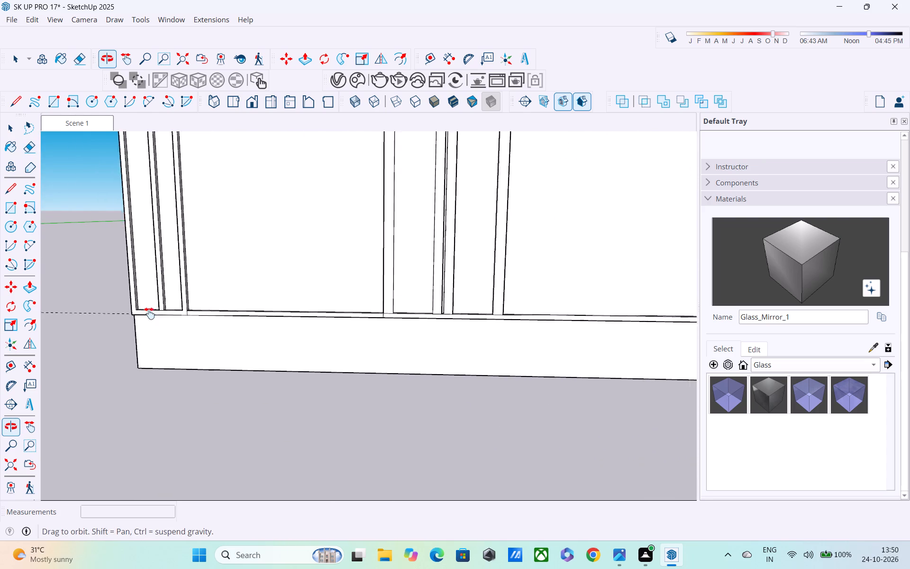
middle_click_drag(149, 313, 84, 310)
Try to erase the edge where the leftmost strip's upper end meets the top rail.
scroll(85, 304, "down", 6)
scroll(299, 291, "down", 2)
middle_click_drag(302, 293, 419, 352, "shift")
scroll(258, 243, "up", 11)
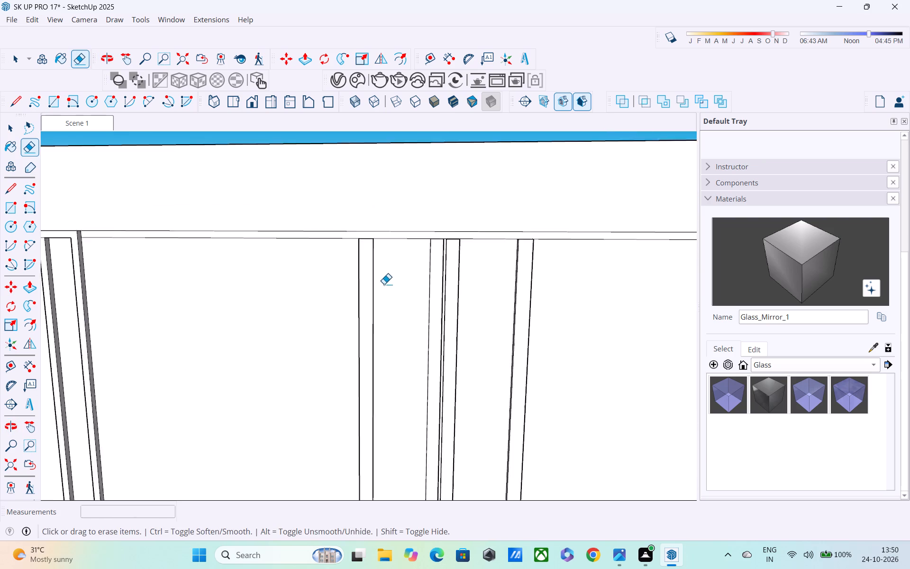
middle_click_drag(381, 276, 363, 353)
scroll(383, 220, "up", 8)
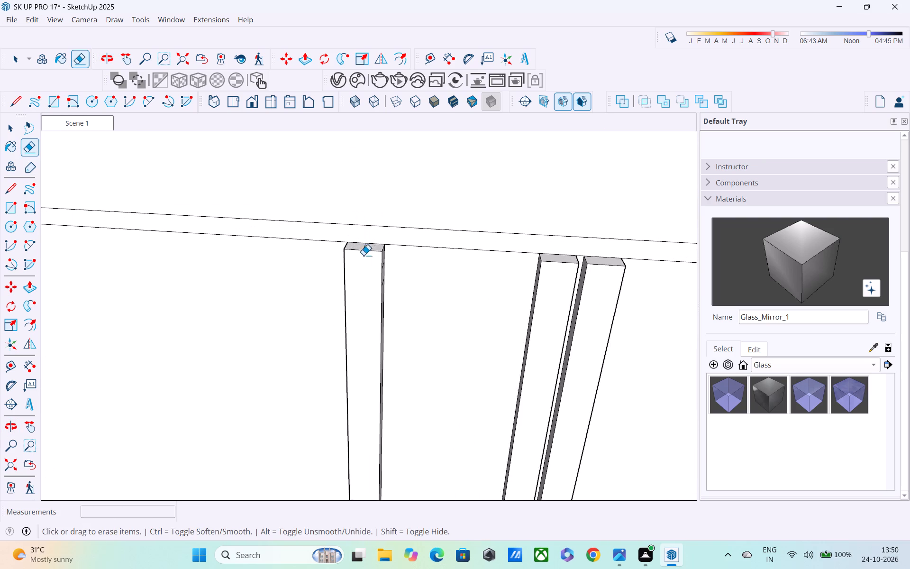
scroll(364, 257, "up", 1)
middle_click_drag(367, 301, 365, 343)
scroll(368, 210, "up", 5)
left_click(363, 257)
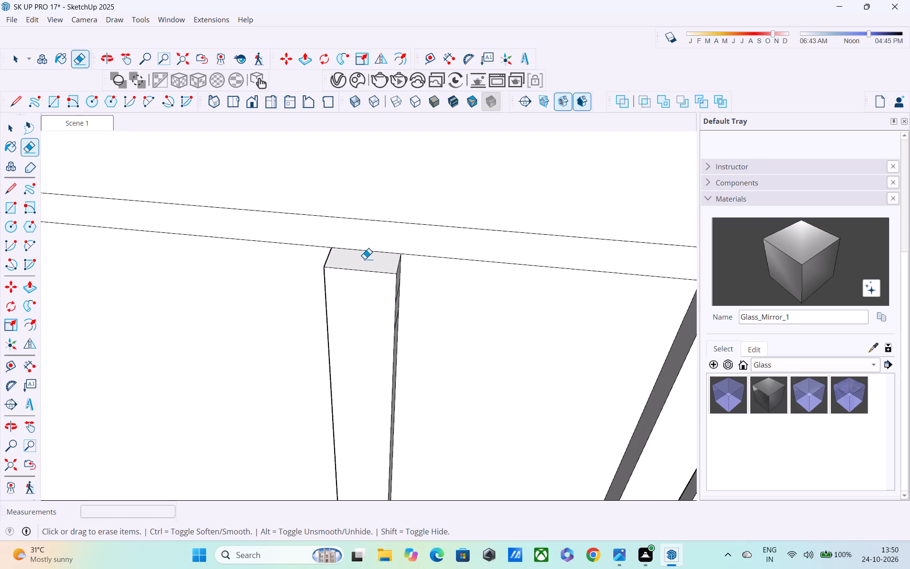
Pull the top rail's front face out 1", flush with the raised vertical strips.
scroll(379, 268, "down", 5)
middle_click_drag(529, 284, 304, 236, "shift")
scroll(273, 219, "up", 1)
scroll(276, 221, "down", 2)
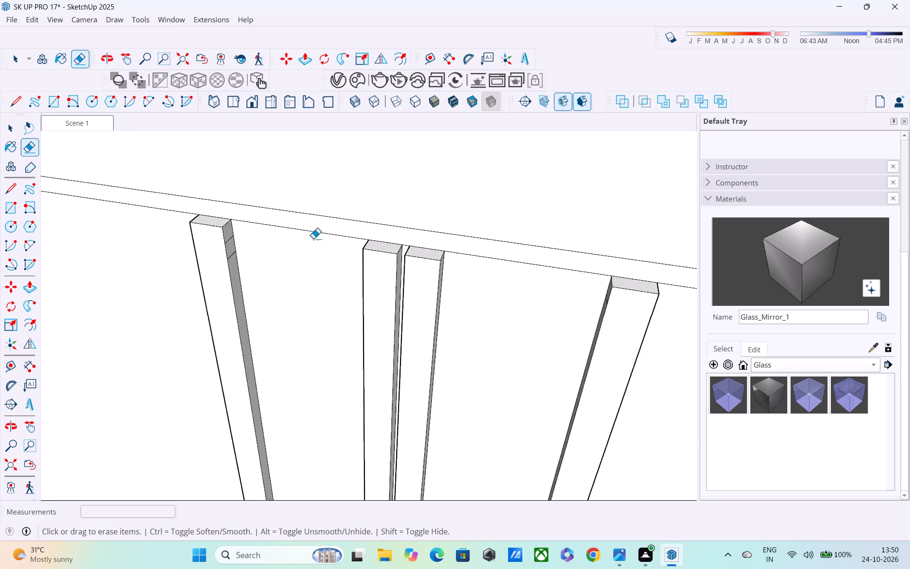
scroll(313, 239, "down", 3)
middle_click_drag(547, 298, 341, 242, "shift")
scroll(330, 242, "up", 1)
scroll(330, 242, "down", 6)
middle_click_drag(563, 388, 573, 393, "shift")
middle_click_drag(413, 271, 625, 375, "shift")
scroll(532, 344, "up", 4)
scroll(436, 318, "up", 8)
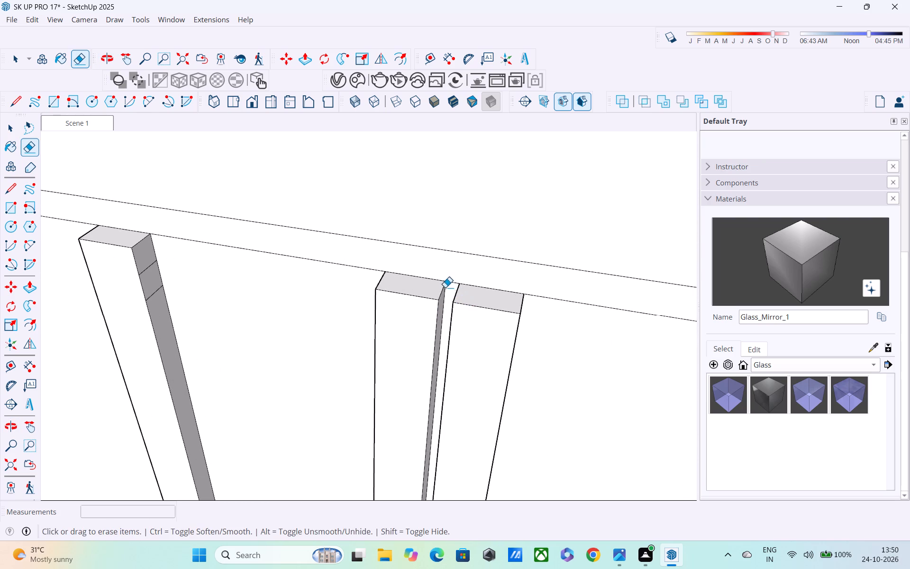
key("space")
key("p")
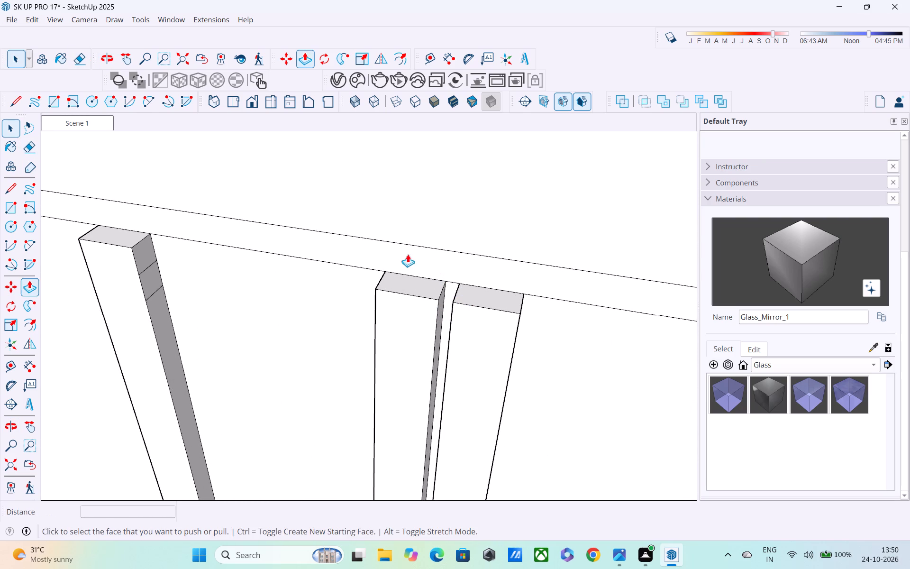
left_click(417, 258)
left_click(416, 289)
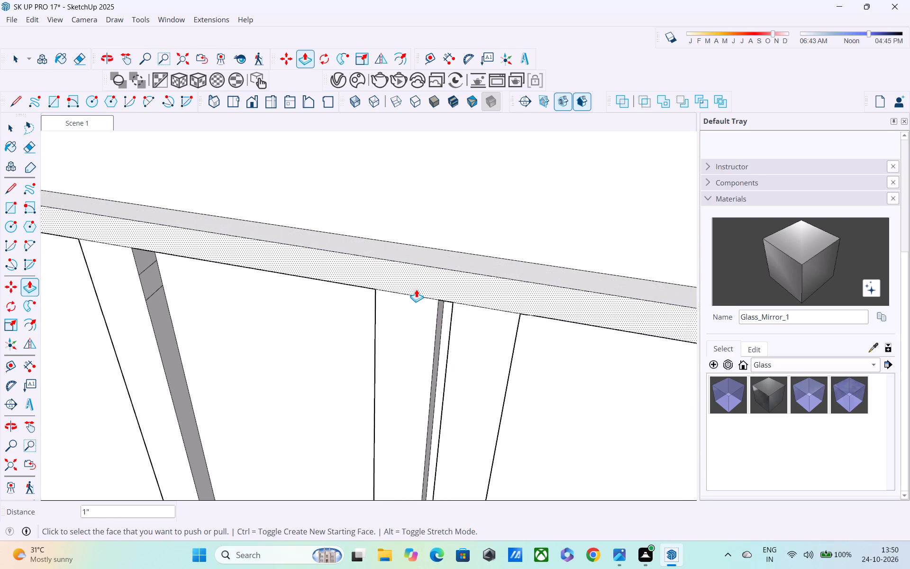
Erase the two leftover edges on the side face of the strip beside the paired strips, just below the top rail.
scroll(416, 287, "down", 13)
middle_click_drag(437, 311, 352, 229)
scroll(316, 259, "up", 5)
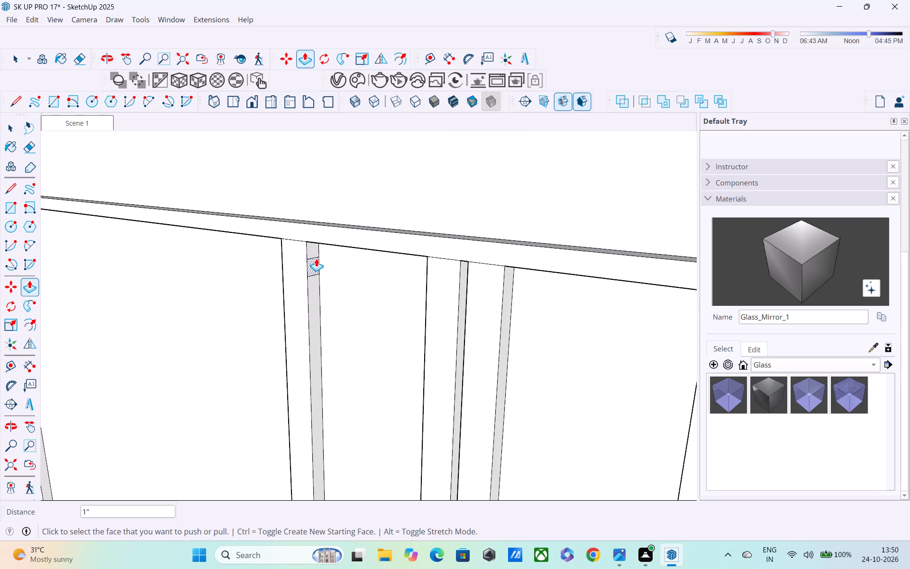
key("e")
scroll(316, 258, "up", 5)
left_click_drag(316, 258, 314, 287)
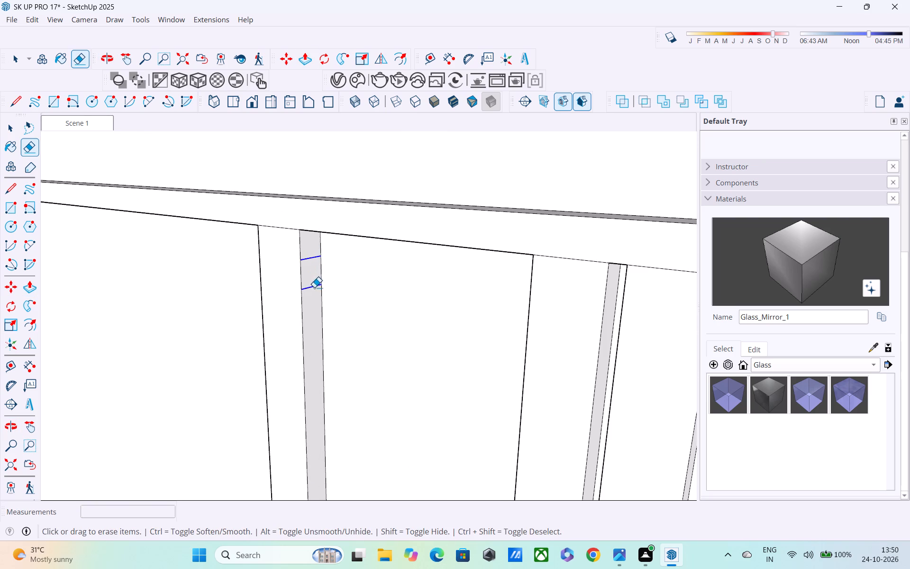
left_click_drag(314, 287, 315, 292)
Examine the raised frames, vertical strips and top and bottom rails across the whole panel front.
scroll(316, 283, "down", 7)
scroll(349, 311, "down", 2)
middle_click_drag(409, 330, 459, 240)
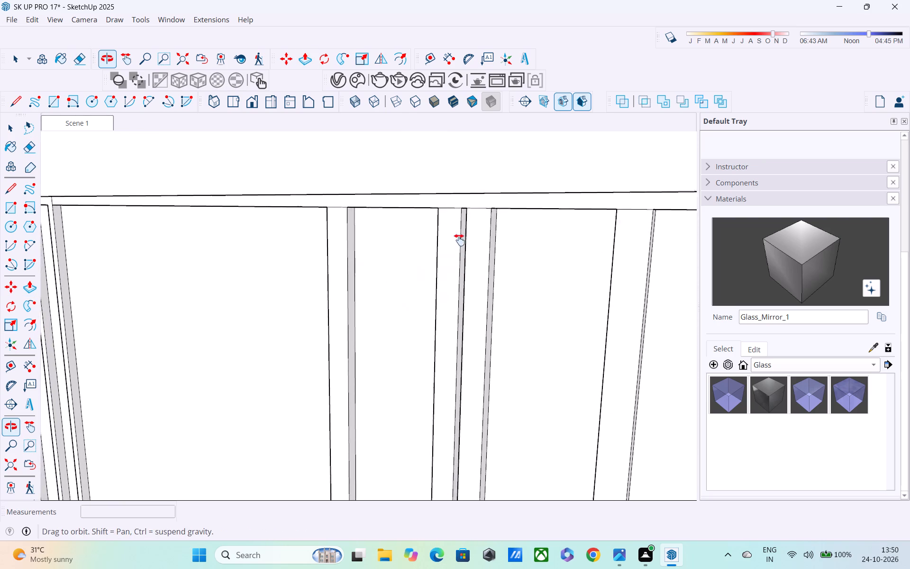
middle_click_drag(459, 240, 459, 237)
scroll(446, 228, "up", 1)
scroll(444, 228, "down", 12)
middle_click_drag(440, 260, 524, 261)
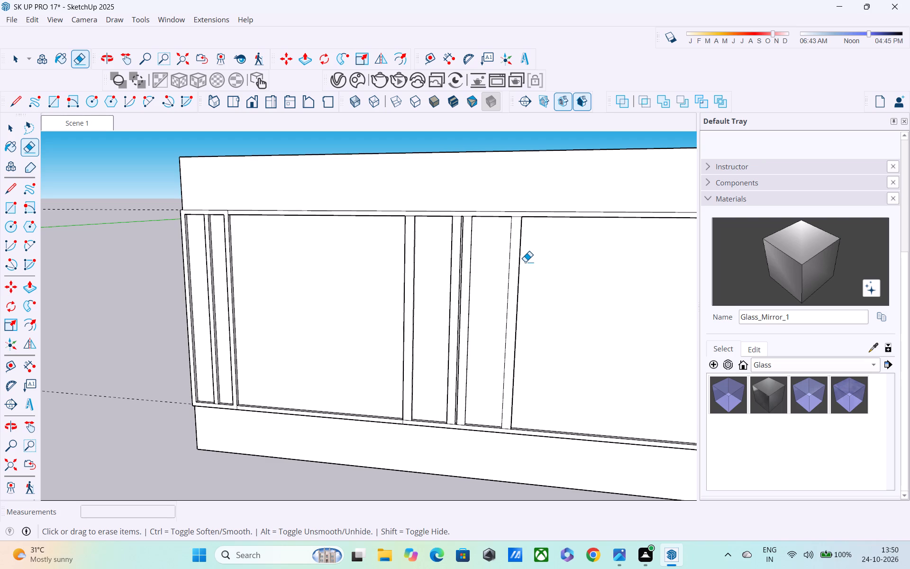
scroll(523, 274, "up", 1)
middle_click_drag(523, 274, 331, 347)
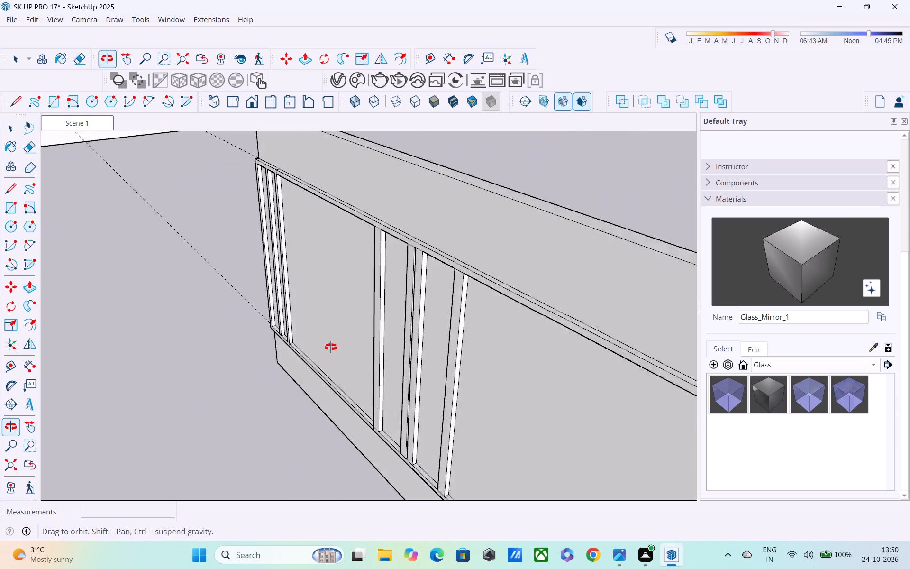
middle_click_drag(331, 347, 309, 293)
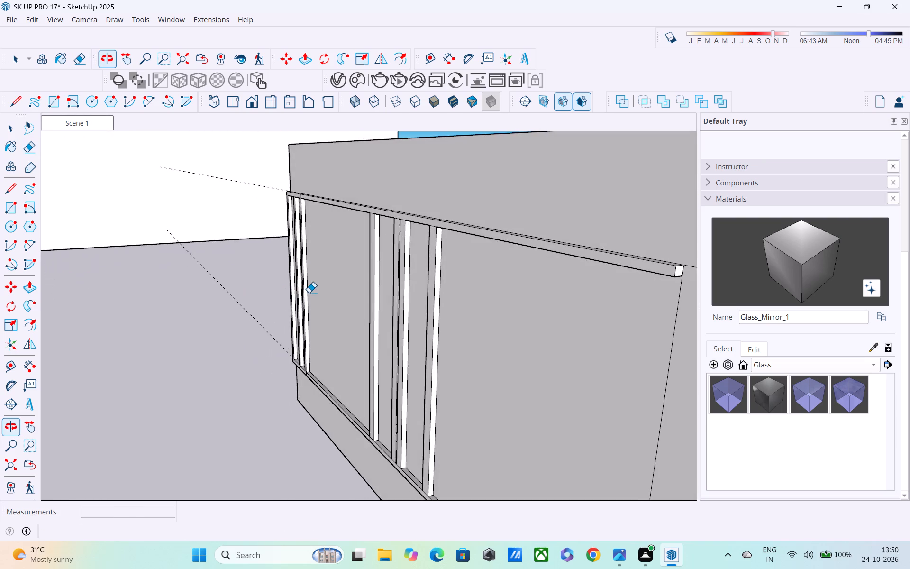
scroll(307, 290, "down", 5)
middle_click_drag(362, 308, 484, 281)
scroll(485, 285, "down", 1)
middle_click_drag(295, 321, 461, 294)
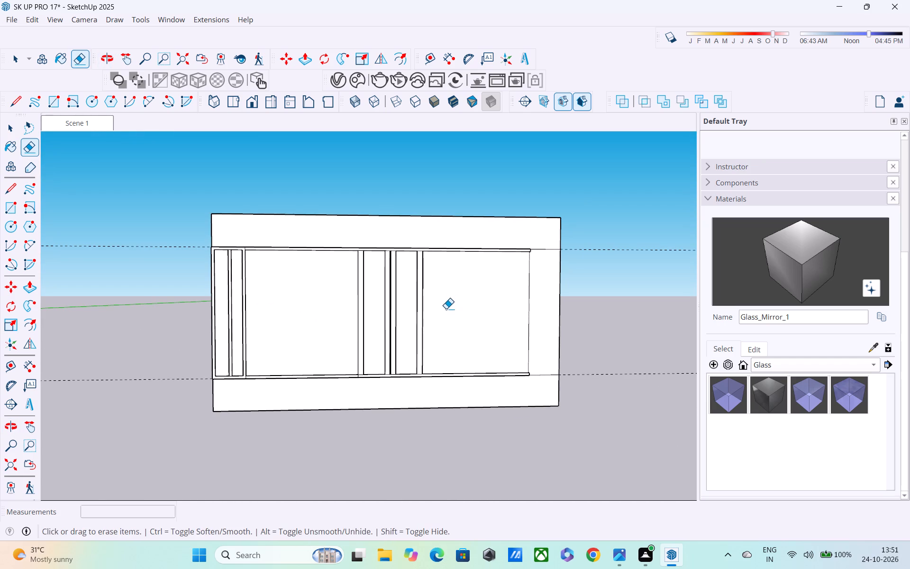
Draw a rectangle on the plain end section, from the top rail's end corner down to the wall's outer edge at bottom-rail level.
key("r")
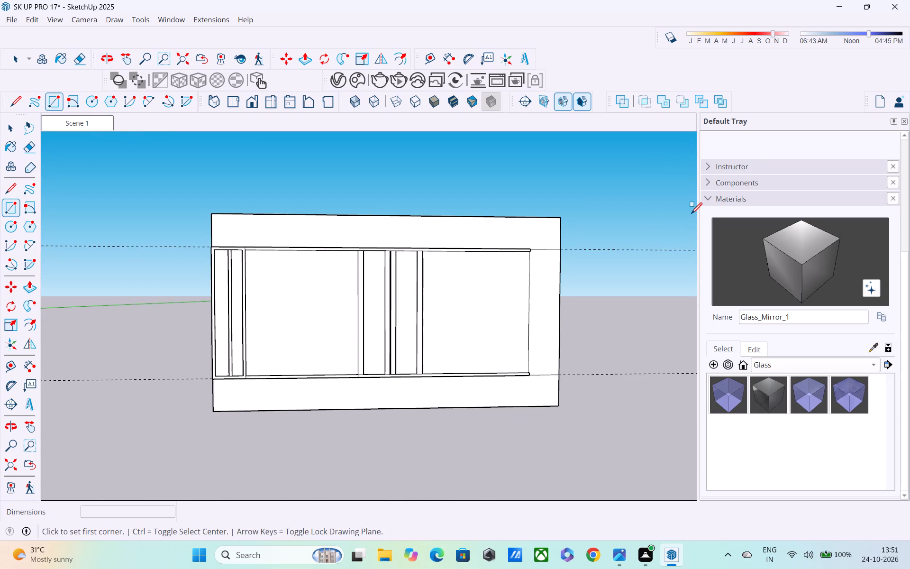
scroll(701, 206, "up", 2)
scroll(537, 257, "up", 3)
middle_click_drag(535, 257, 439, 257)
scroll(661, 208, "up", 4)
scroll(497, 234, "down", 2)
middle_click_drag(402, 263, 405, 259, "shift")
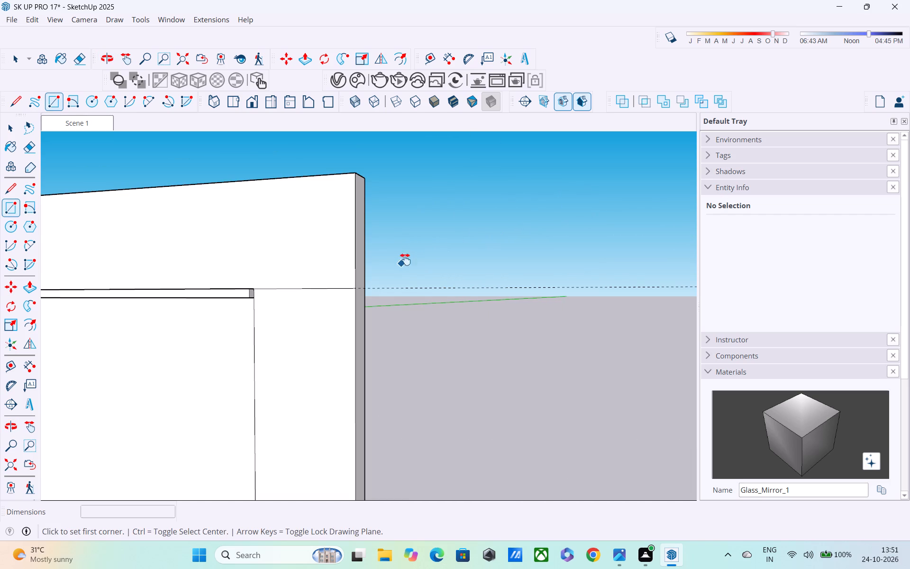
middle_click_drag(405, 259, 462, 209, "shift")
left_click(313, 235)
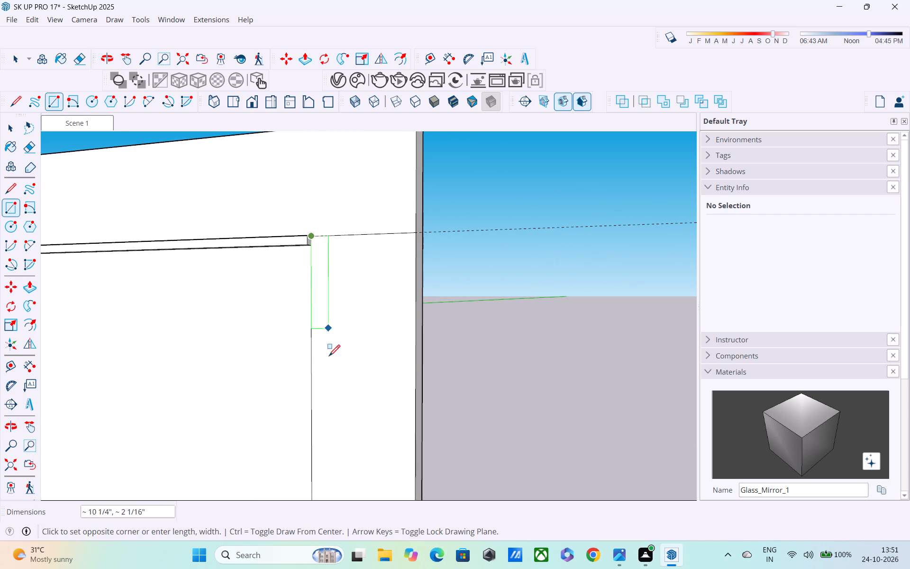
middle_click_drag(333, 379, 318, 202)
scroll(354, 266, "down", 3)
middle_click_drag(400, 372, 377, 264, "shift")
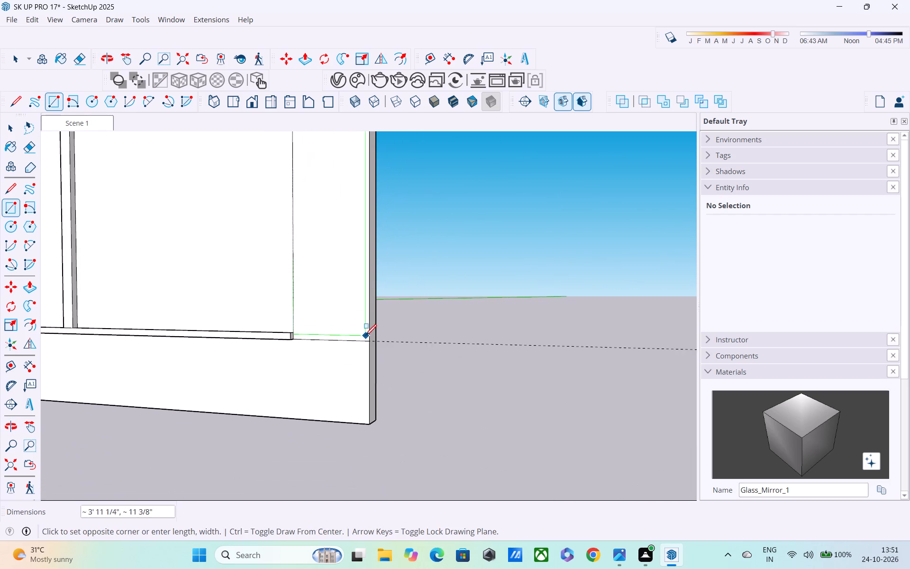
left_click(365, 342)
middle_click_drag(363, 337, 425, 436)
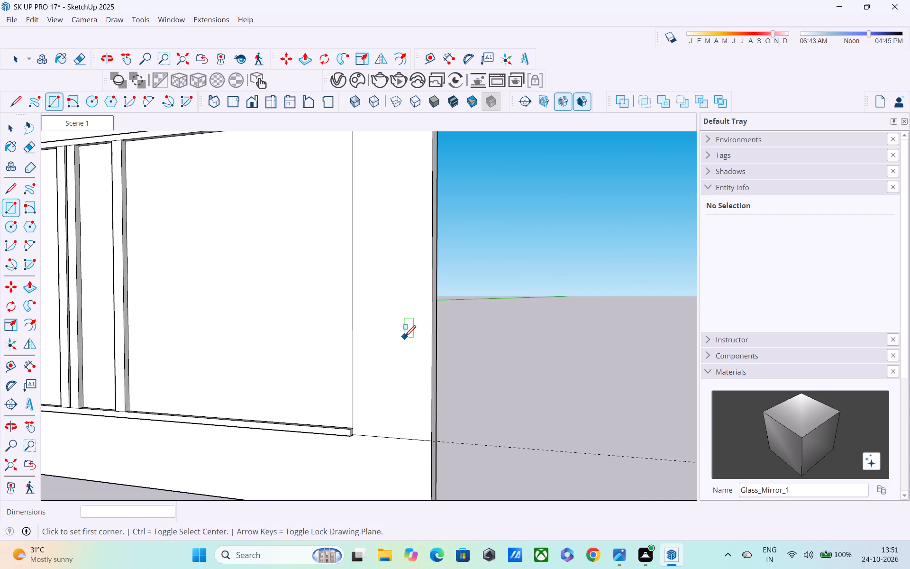
Copy the vertical edge at the rails' ends 1' across to the wall's outer edge, dividing the distance into 3 equal spacings.
key("space")
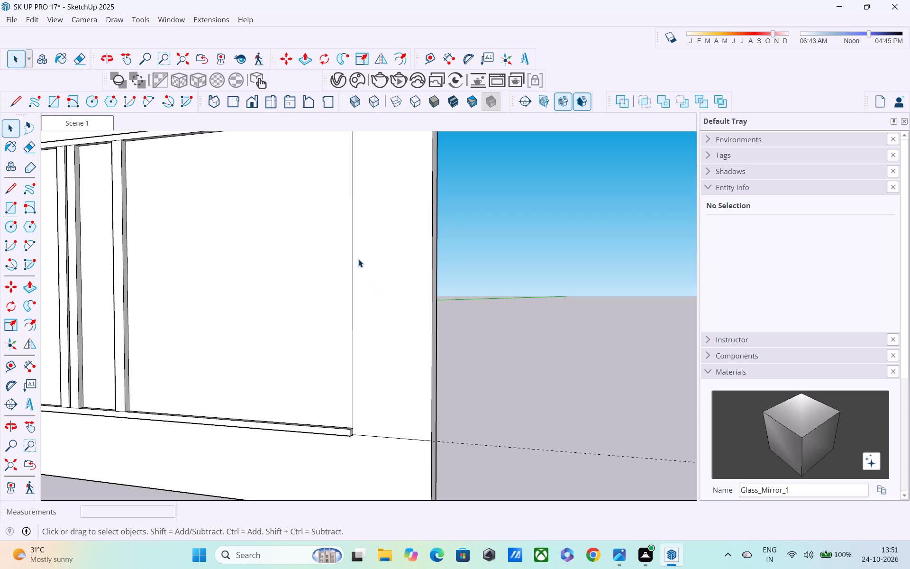
left_click(352, 252)
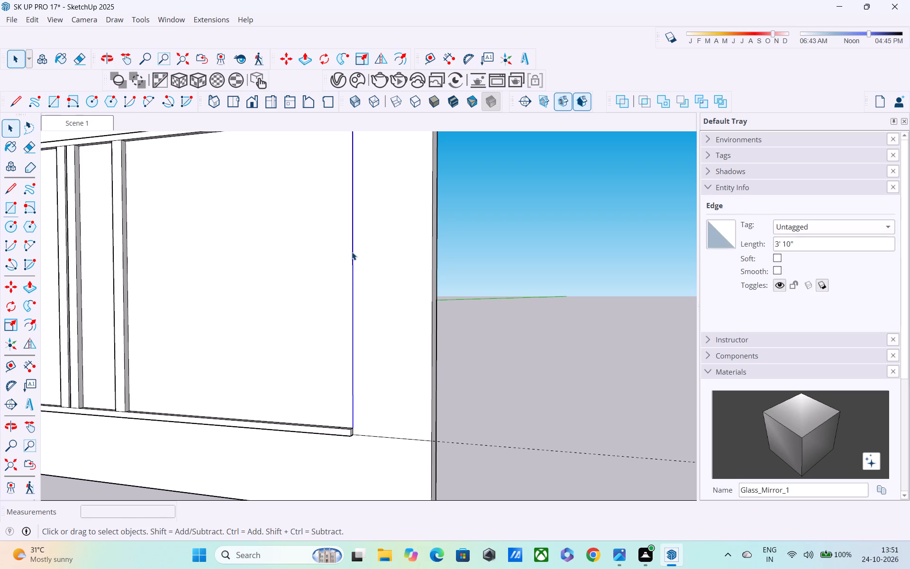
key("m")
scroll(359, 442, "up", 9)
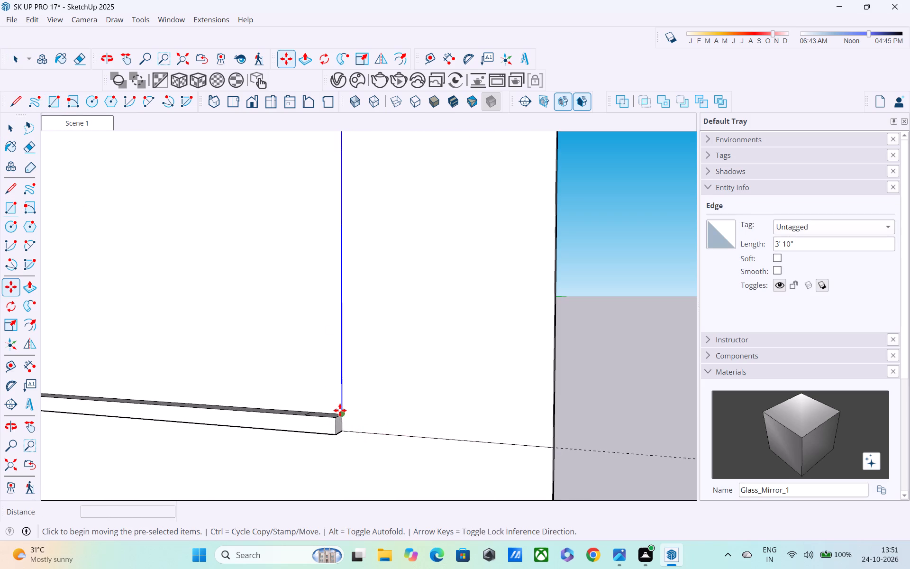
left_click(339, 414)
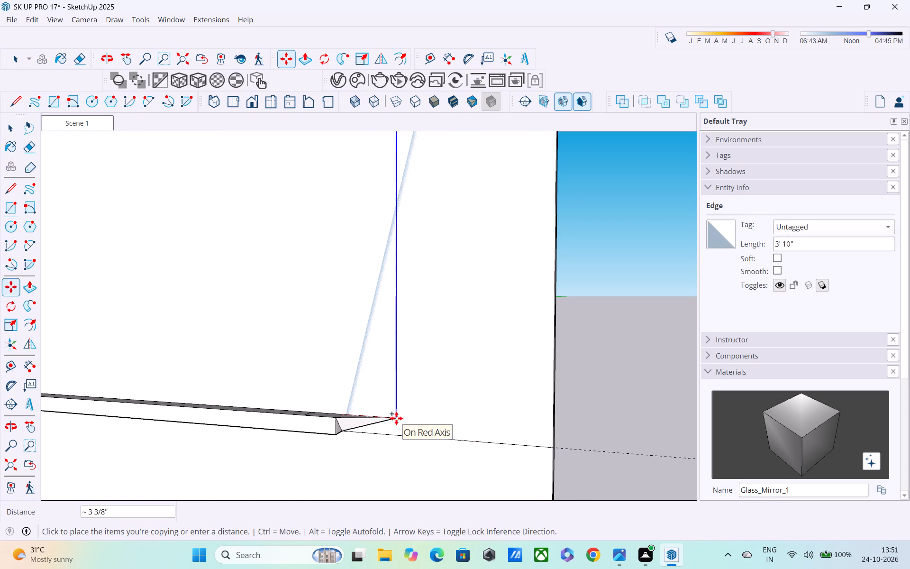
left_click(552, 430)
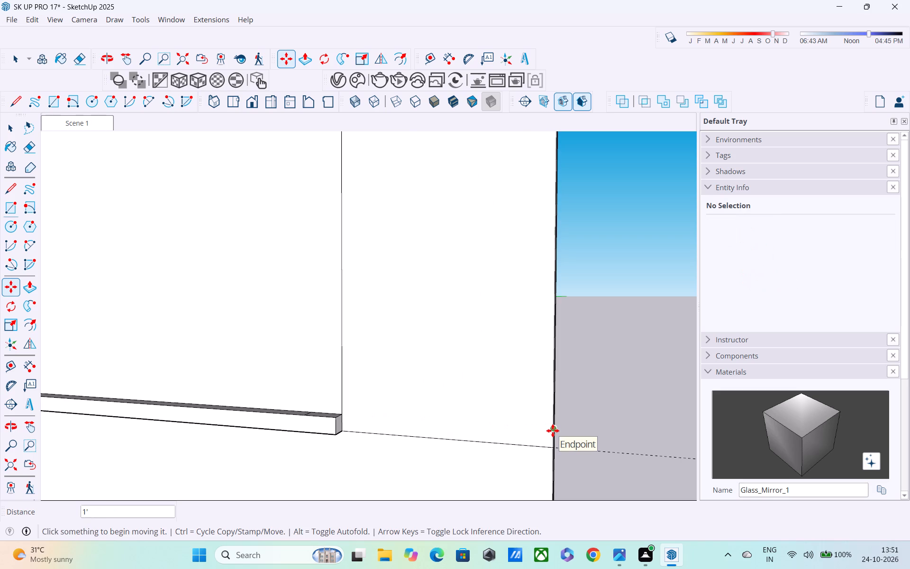
type("/3")
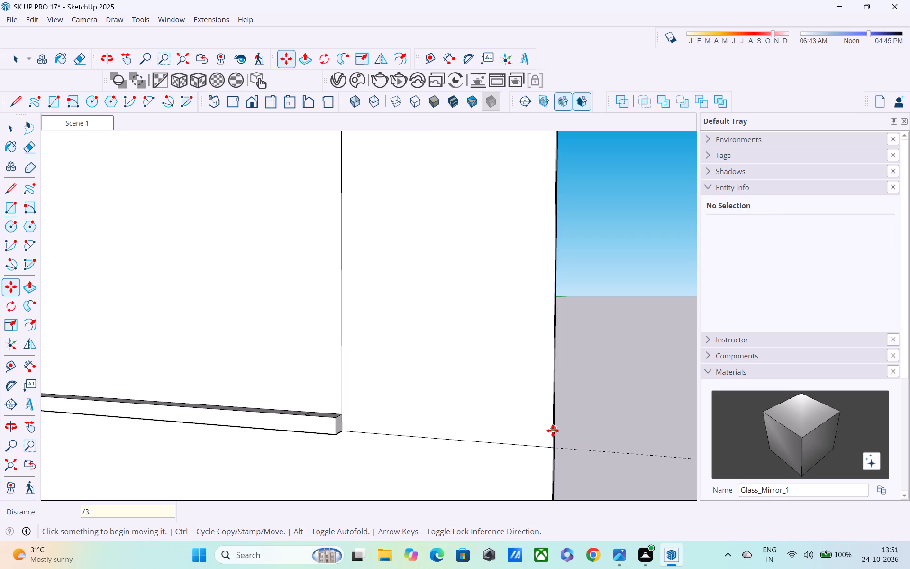
key("Return")
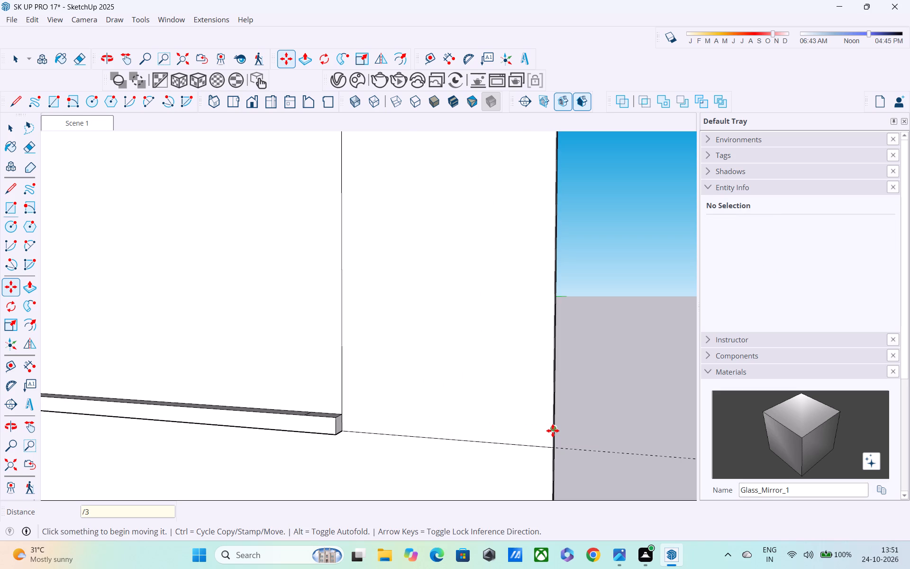
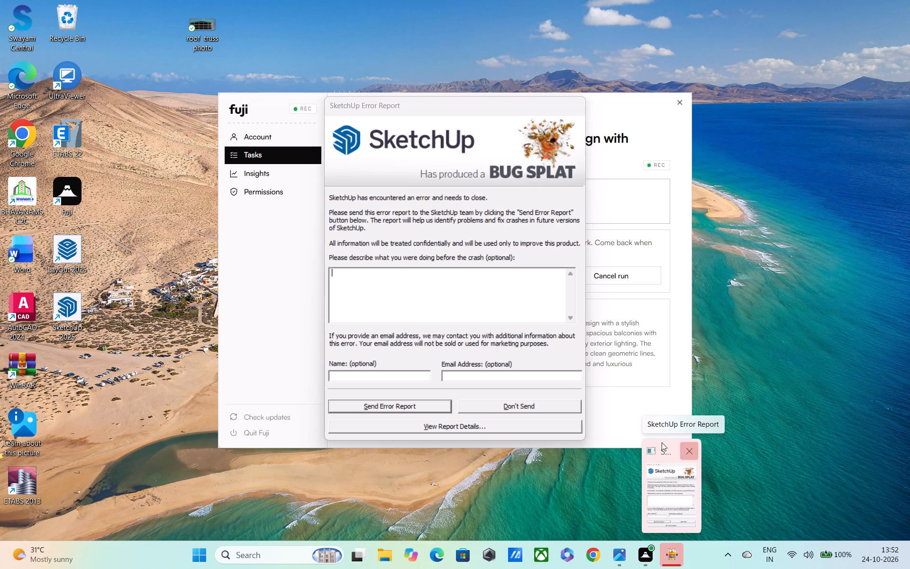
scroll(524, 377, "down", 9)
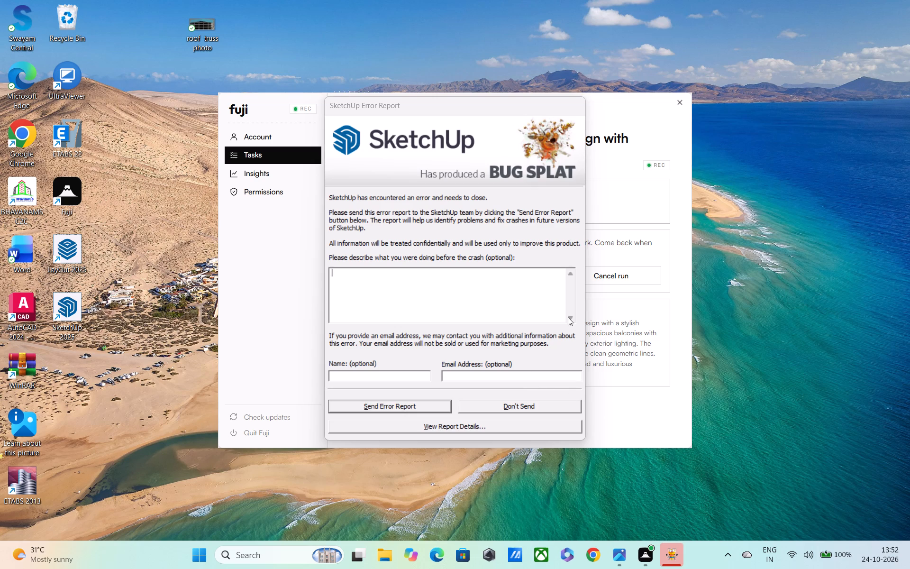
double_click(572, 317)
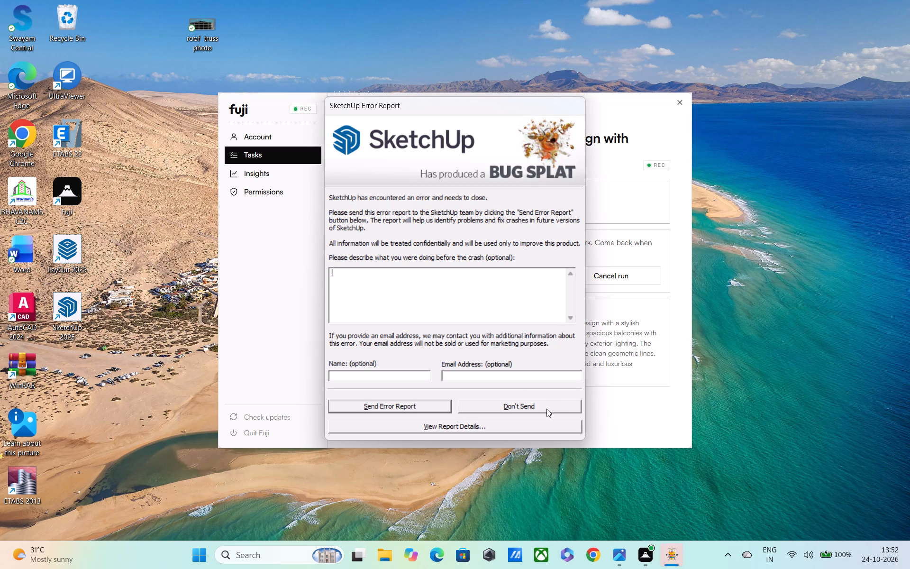
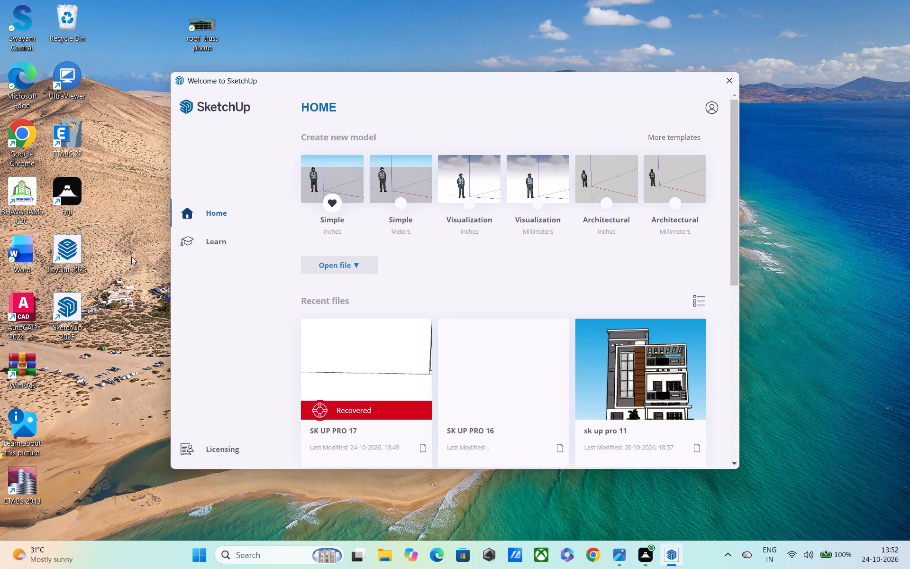
Open the recovered SK UP PRO 17 model from the recent files.
left_click(362, 412)
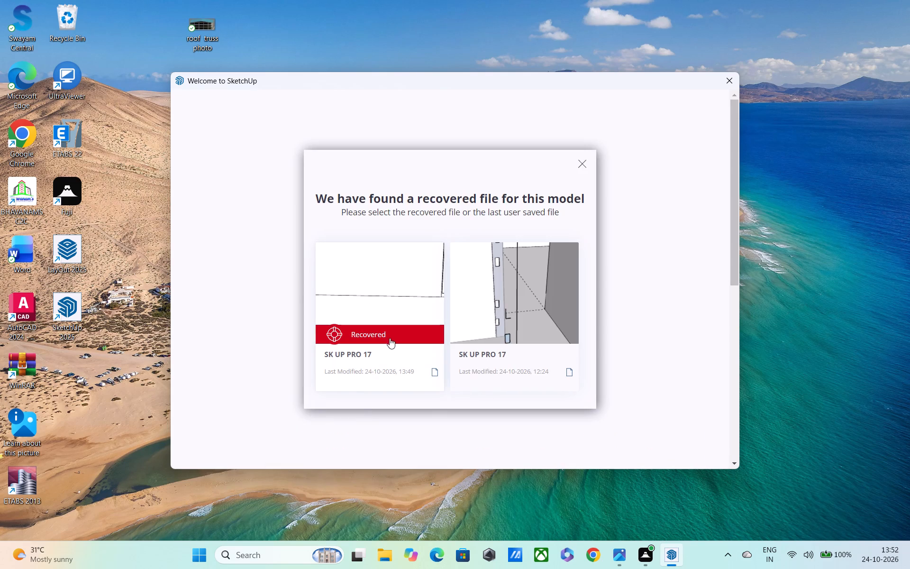
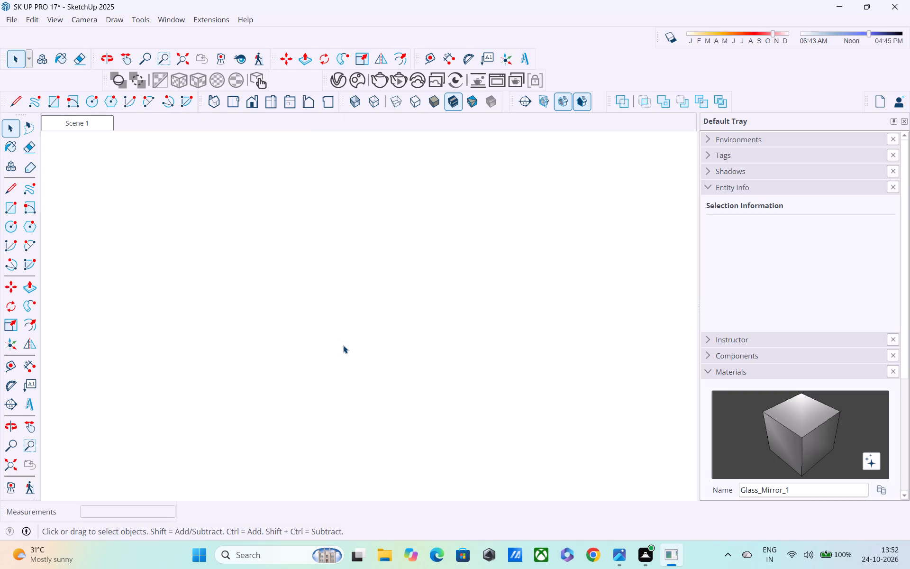
Save the recovered model as SK UP PRO 17 in Documents, purging unused items and replacing the existing file.
scroll(343, 345, "down", 4)
middle_click_drag(392, 337, 190, 337)
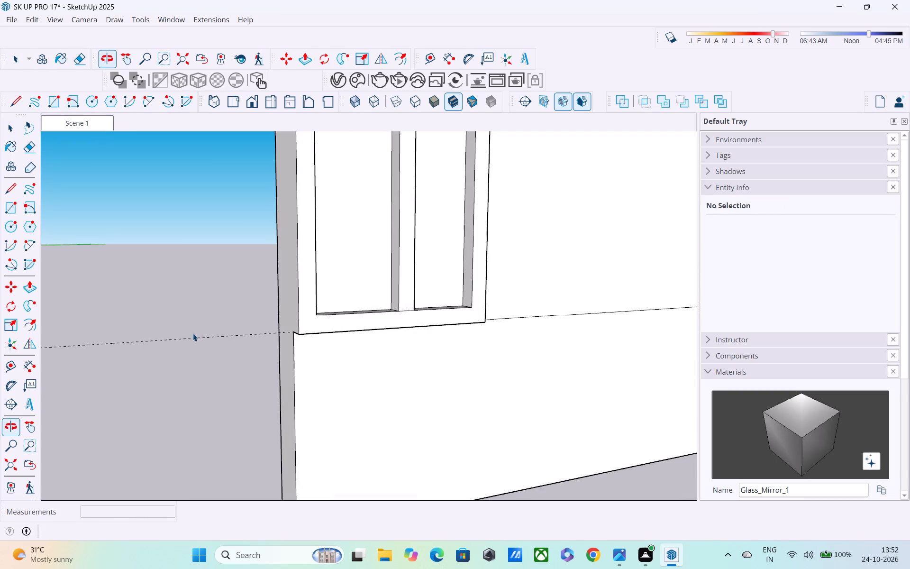
scroll(203, 324, "down", 11)
middle_click_drag(372, 315, 187, 318)
scroll(228, 316, "down", 6)
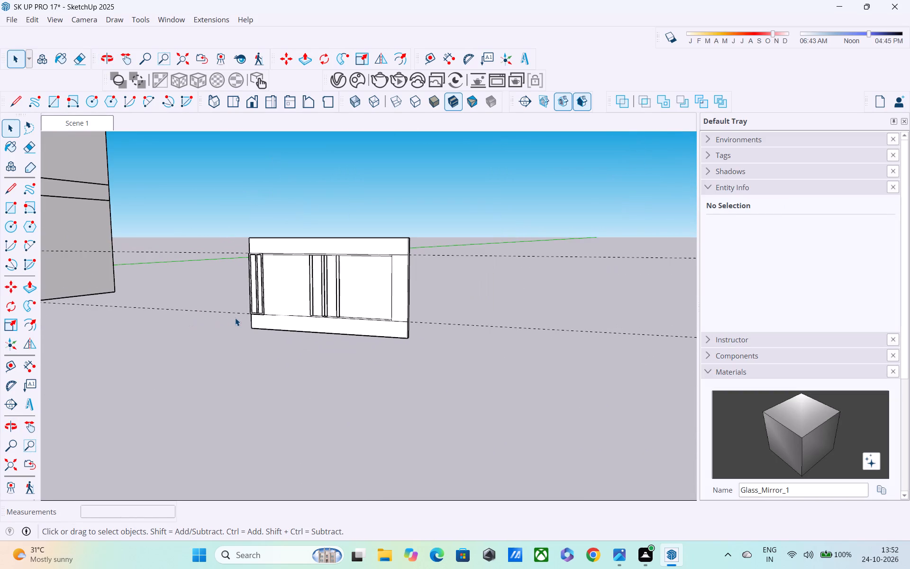
key("ctrl+s")
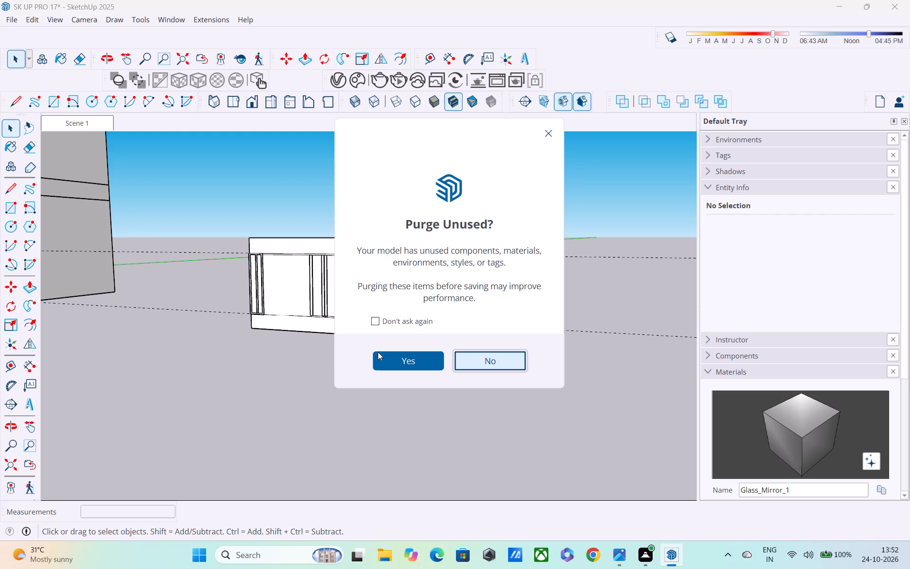
left_click(379, 359)
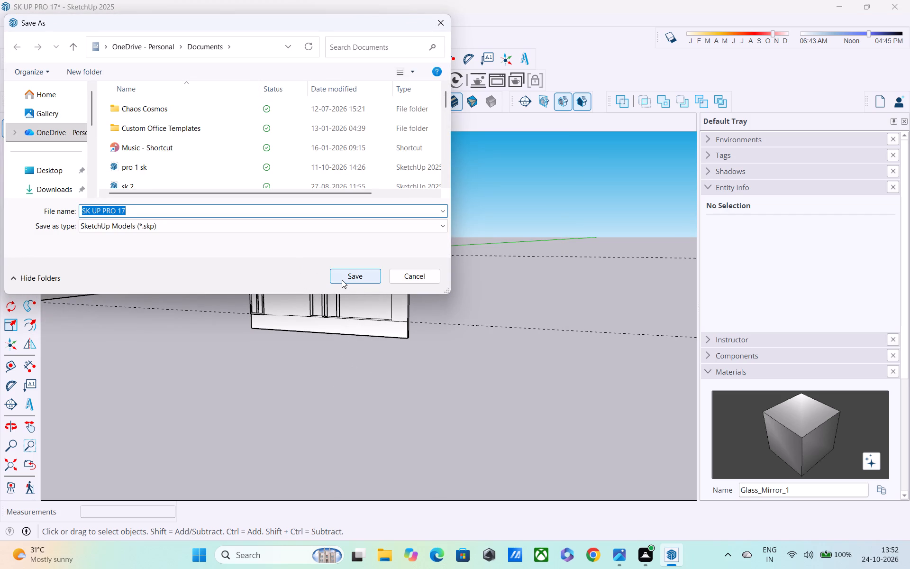
left_click(342, 280)
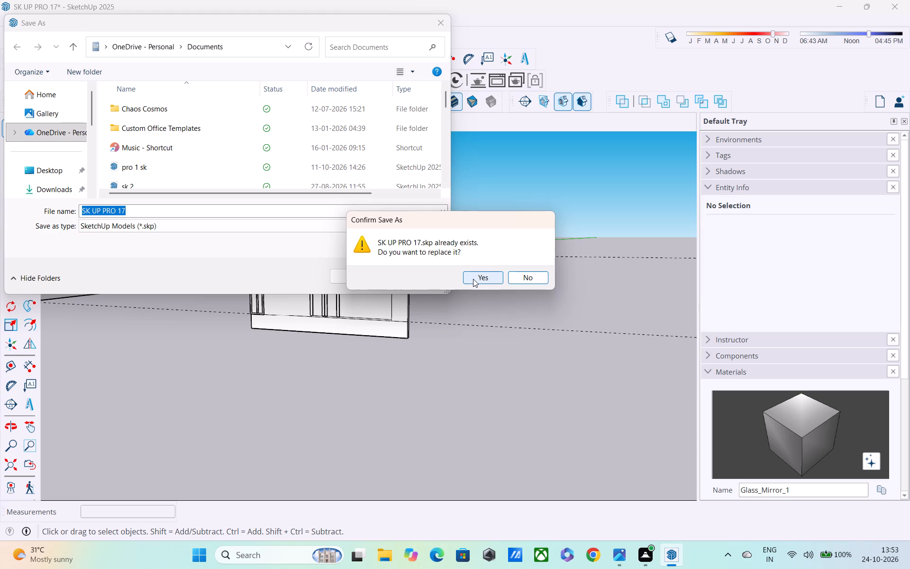
left_click(473, 279)
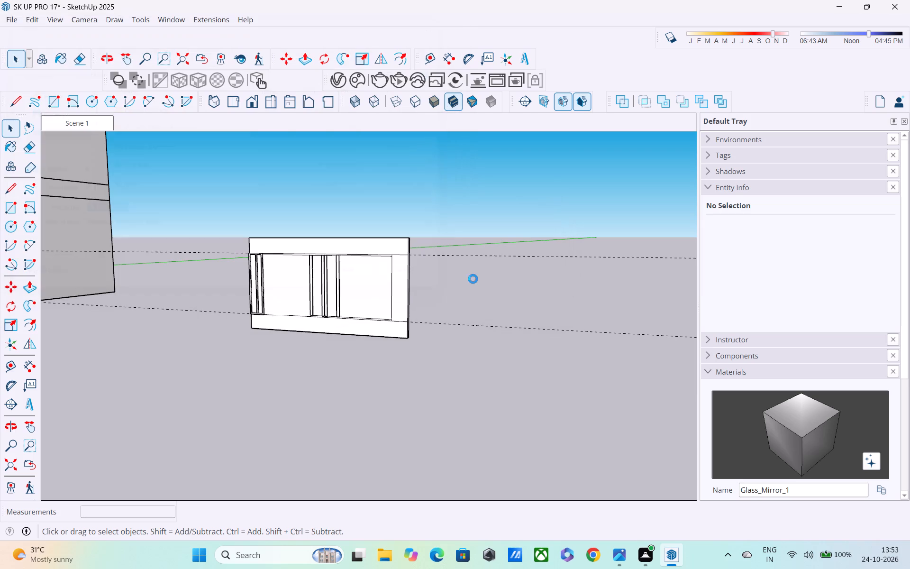
Save the SK UP PRO 17 model again.
middle_click_drag(345, 284, 383, 303, "shift")
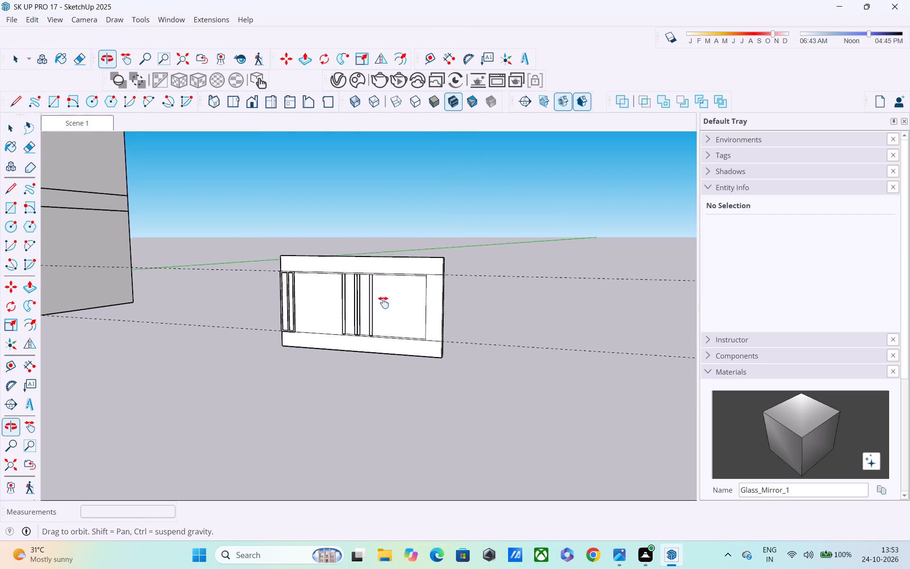
middle_click_drag(383, 303, 401, 303, "shift")
middle_click_drag(353, 304, 323, 323)
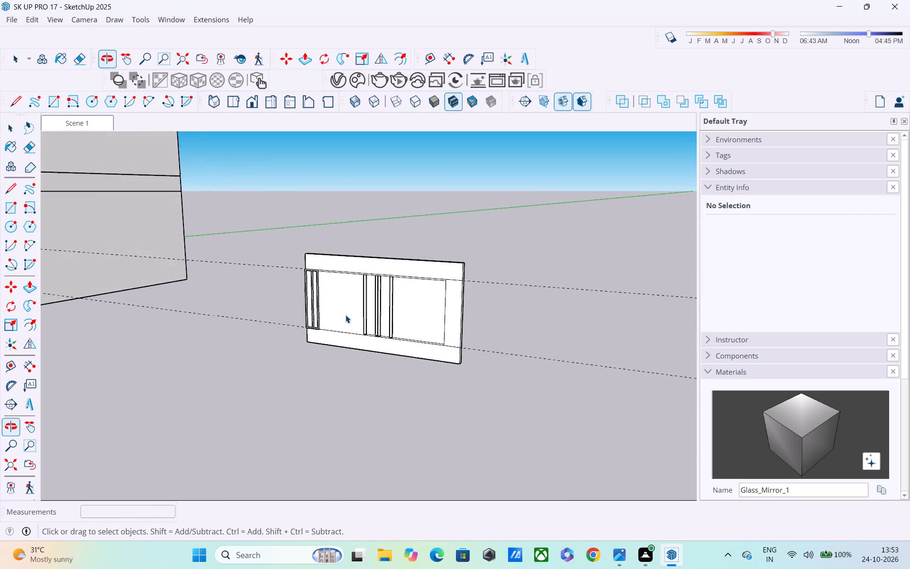
scroll(346, 315, "down", 5)
key("ctrl+s")
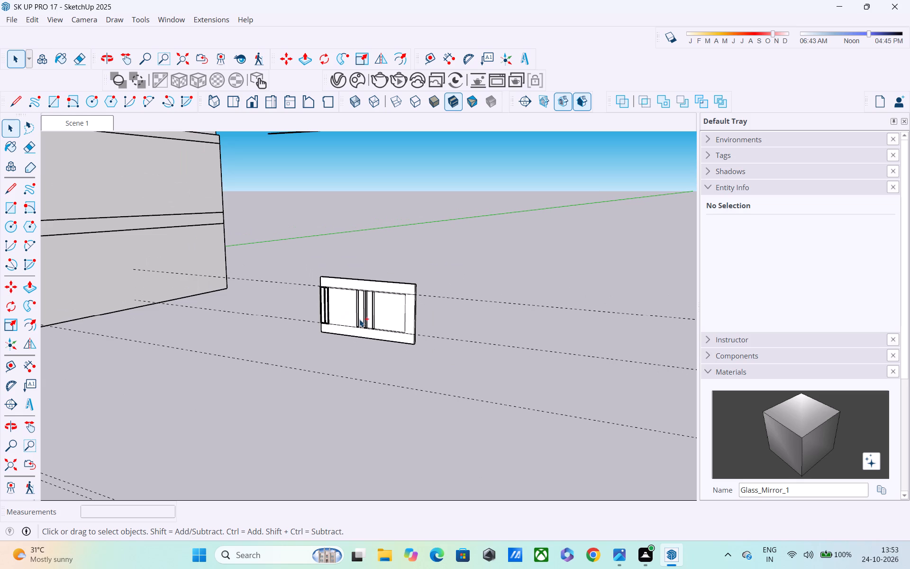
key("ctrl+s")
Copy the vertical edge closing the wall's inset rectangle 1' to the wall's end edge and divide the spacing with /2.
scroll(340, 309, "up", 10)
middle_click_drag(318, 302, 281, 261)
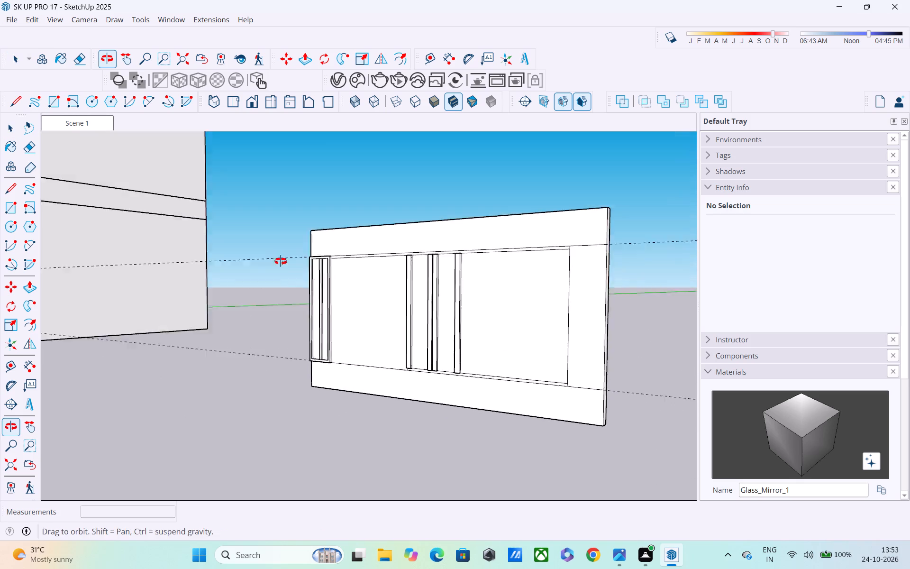
middle_click_drag(281, 261, 258, 243)
scroll(542, 294, "up", 4)
middle_click_drag(520, 292, 594, 312)
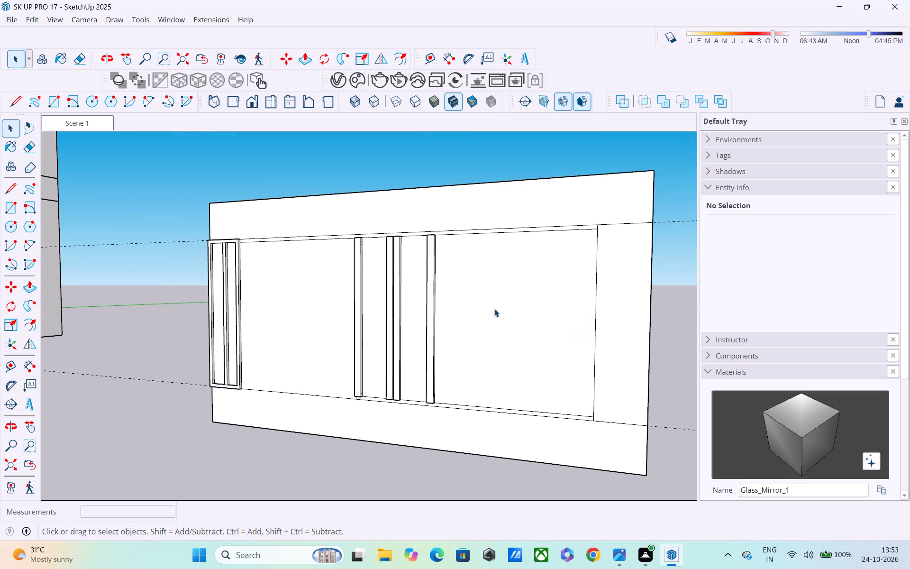
scroll(474, 309, "up", 4)
scroll(451, 308, "down", 7)
middle_click_drag(523, 322, 443, 320)
key("space")
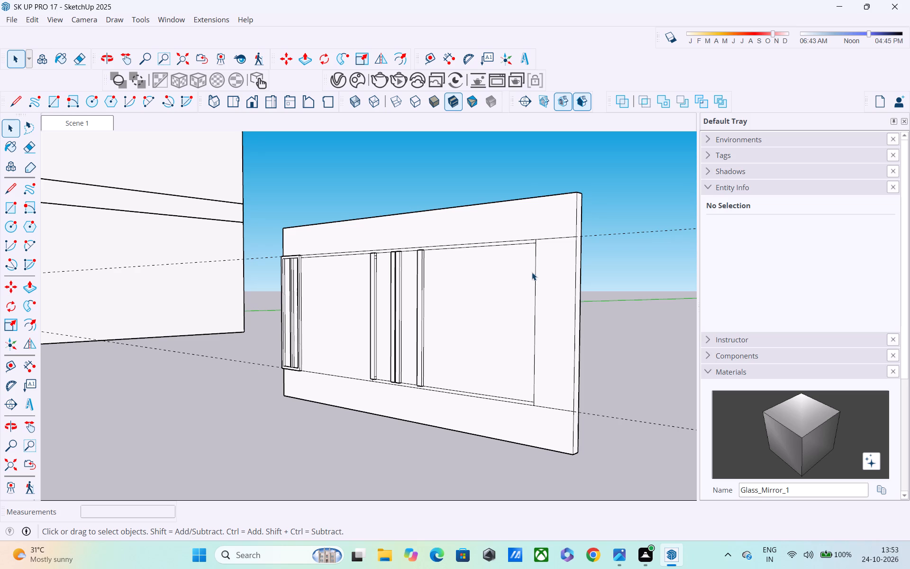
left_click(535, 308)
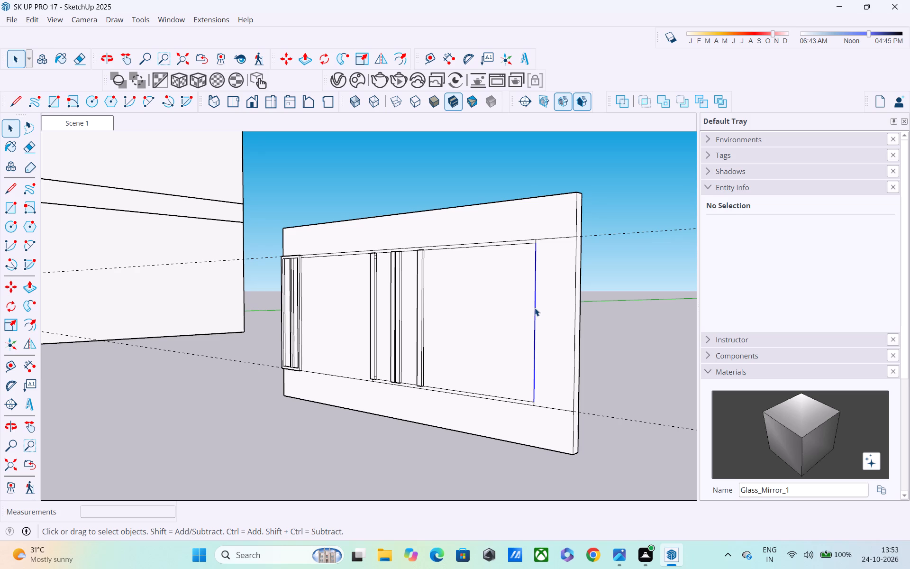
key("m")
scroll(541, 398, "up", 5)
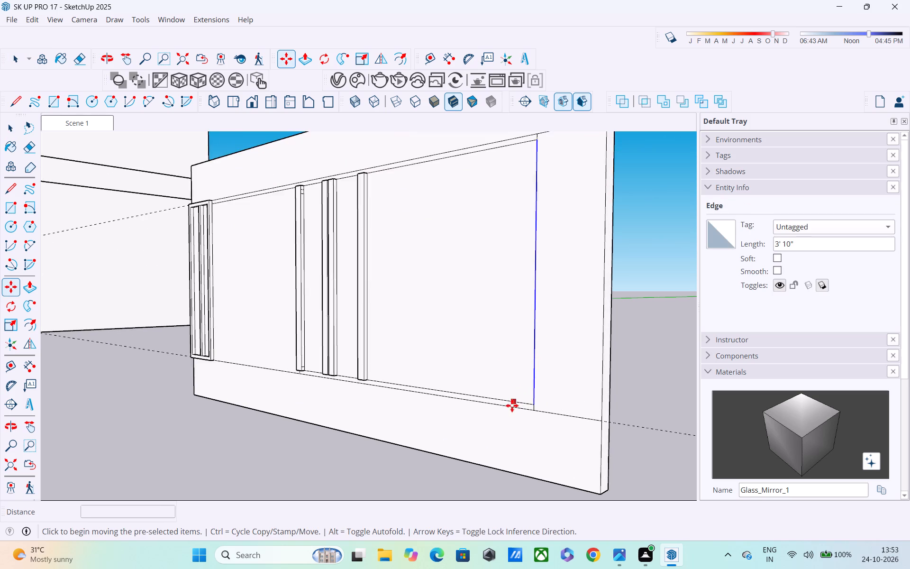
scroll(516, 406, "up", 4)
left_click(541, 404)
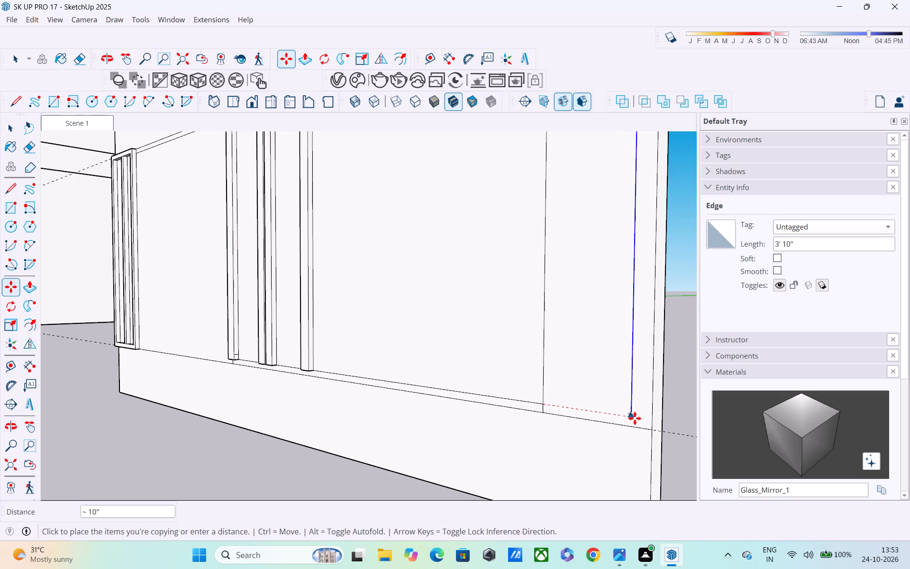
left_click(650, 419)
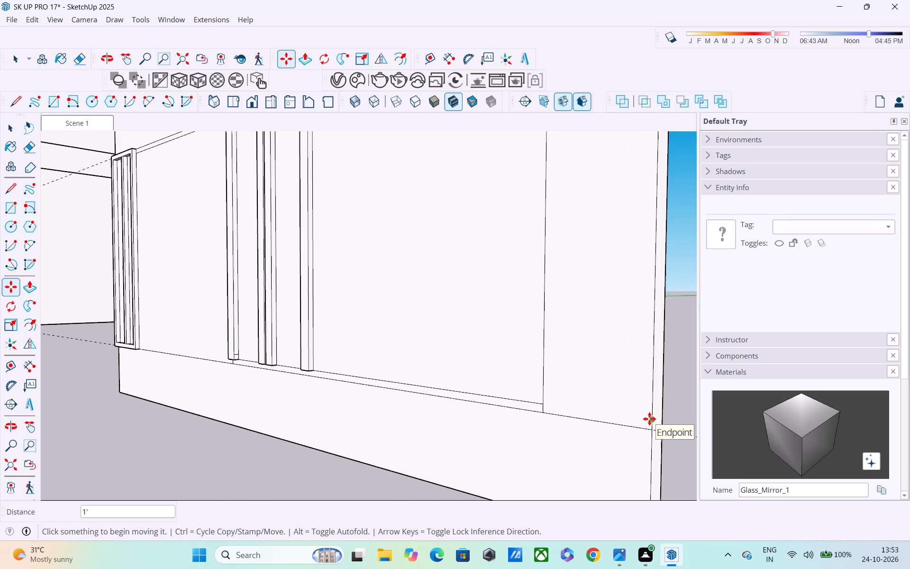
key("slash")
key("2")
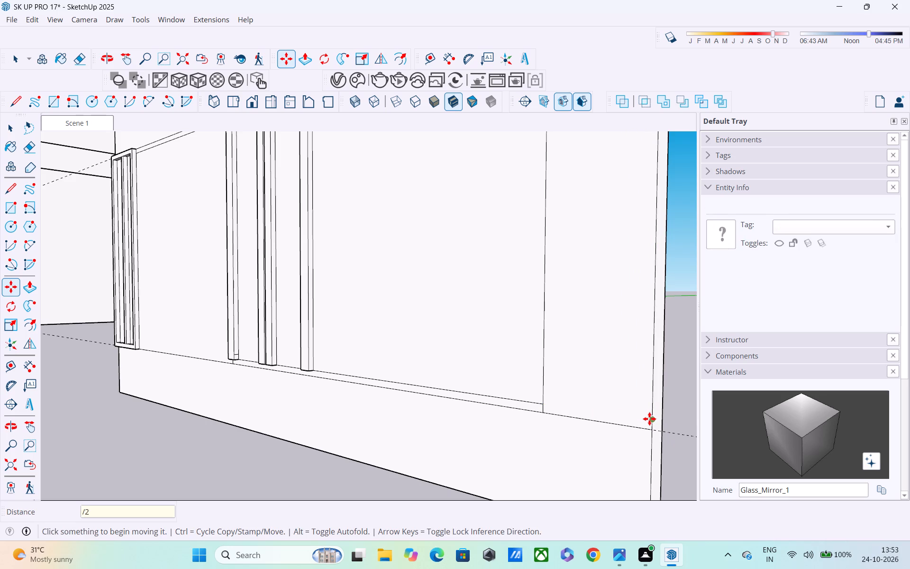
key("Return")
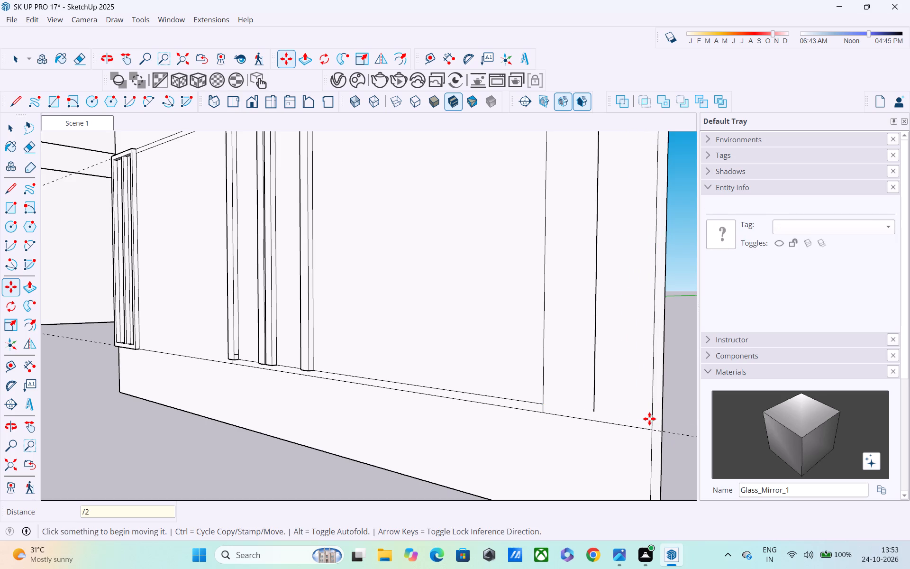
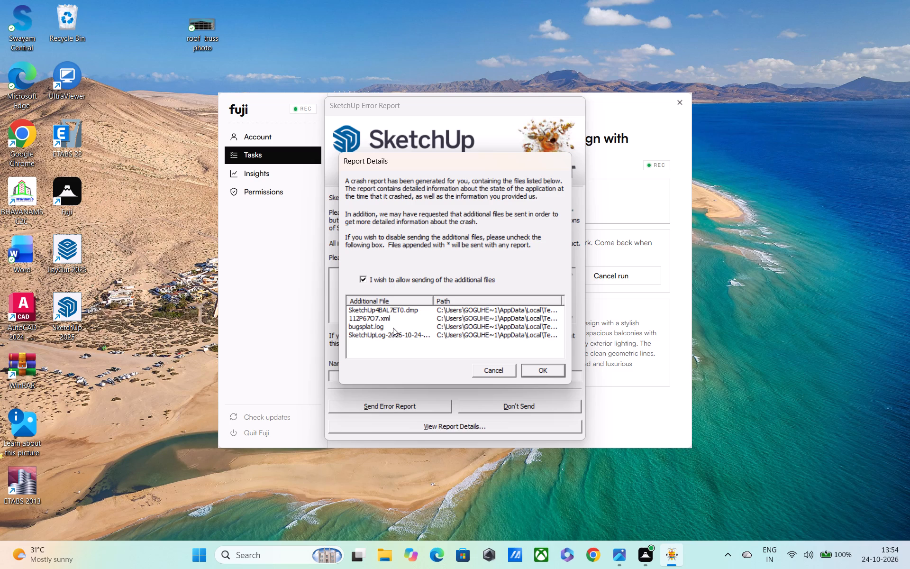
Examine the additional files listed in the SketchUp crash report details and accept them, returning to the error report.
scroll(364, 299, "down", 3)
scroll(394, 293, "up", 1)
left_click(531, 370)
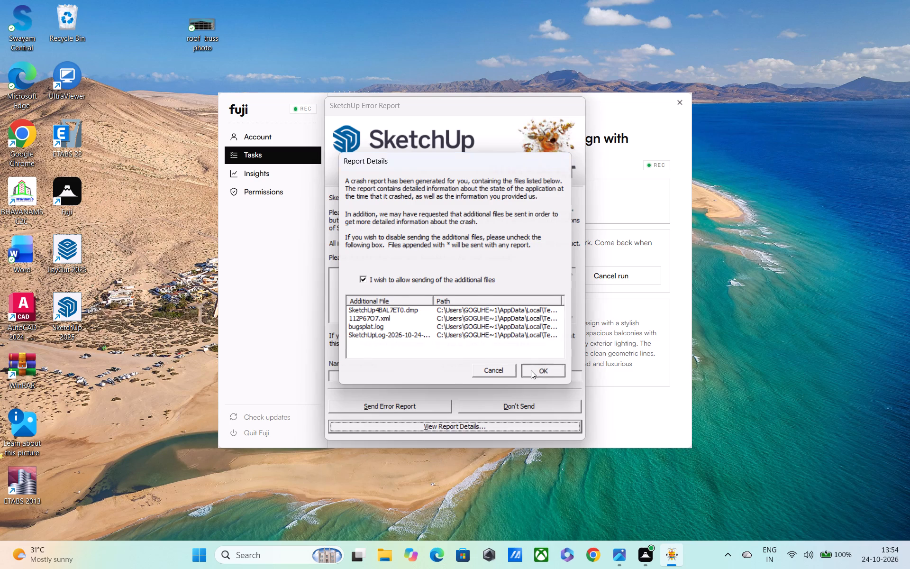
scroll(486, 361, "down", 3)
scroll(367, 363, "up", 3)
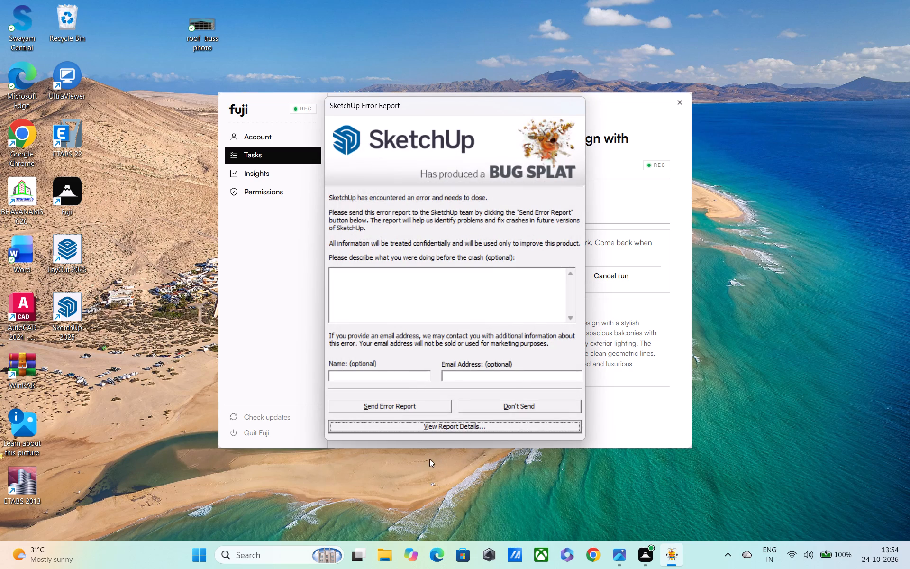
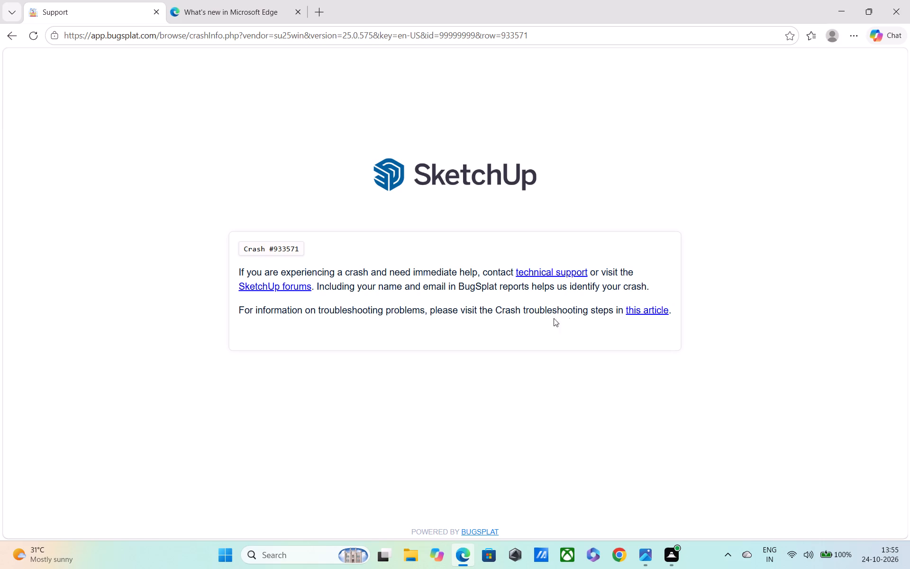
Open the linked crash troubleshooting article from the crash support page and look over the help page.
left_click(643, 306)
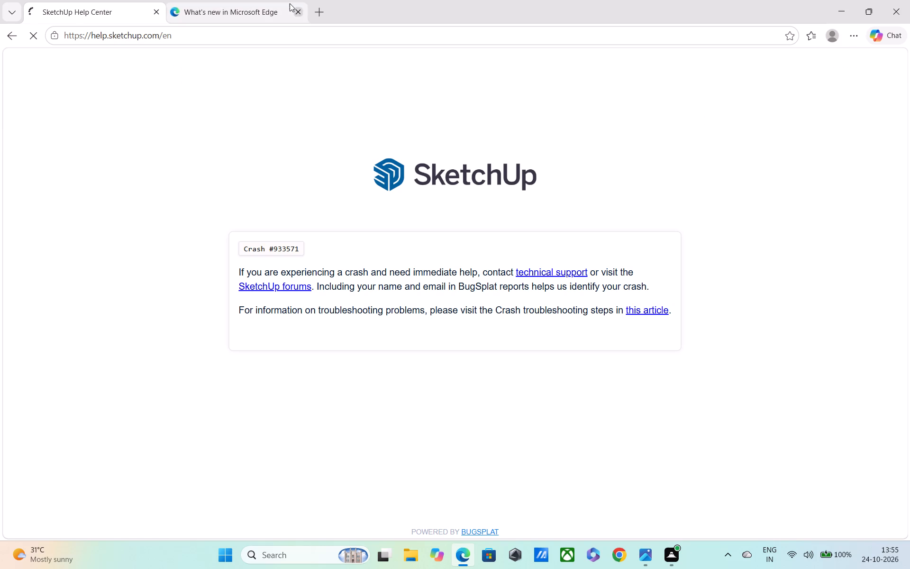
scroll(300, 356, "down", 1)
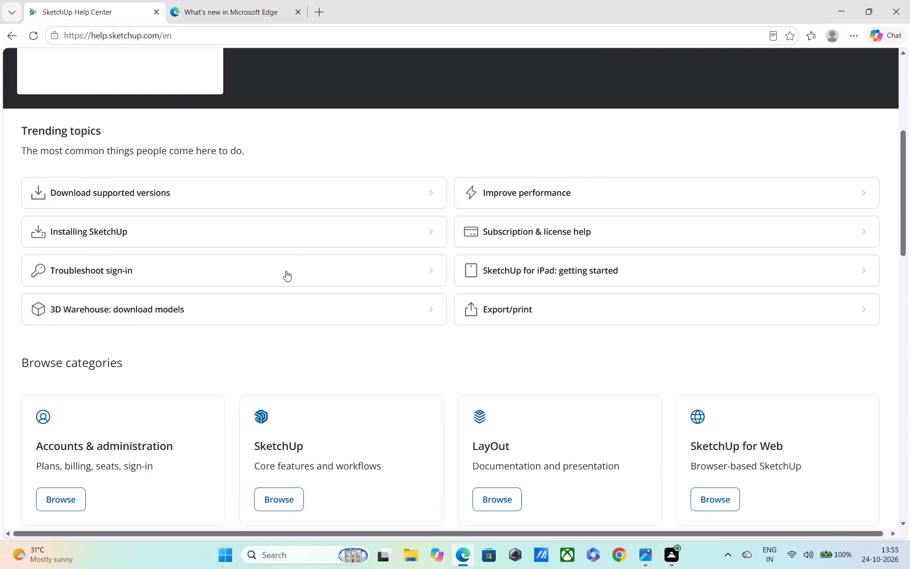
Close the "What's new in Microsoft Edge" page.
left_click(300, 11)
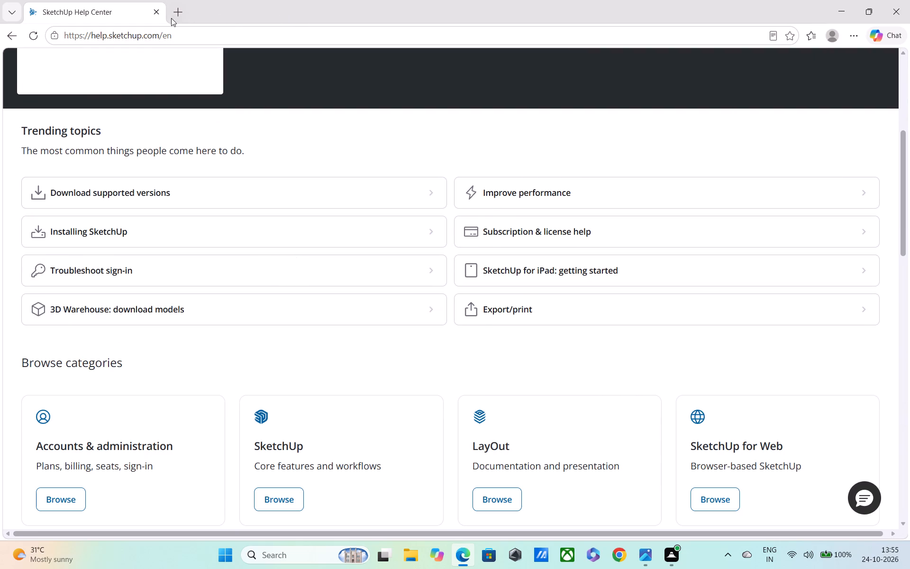
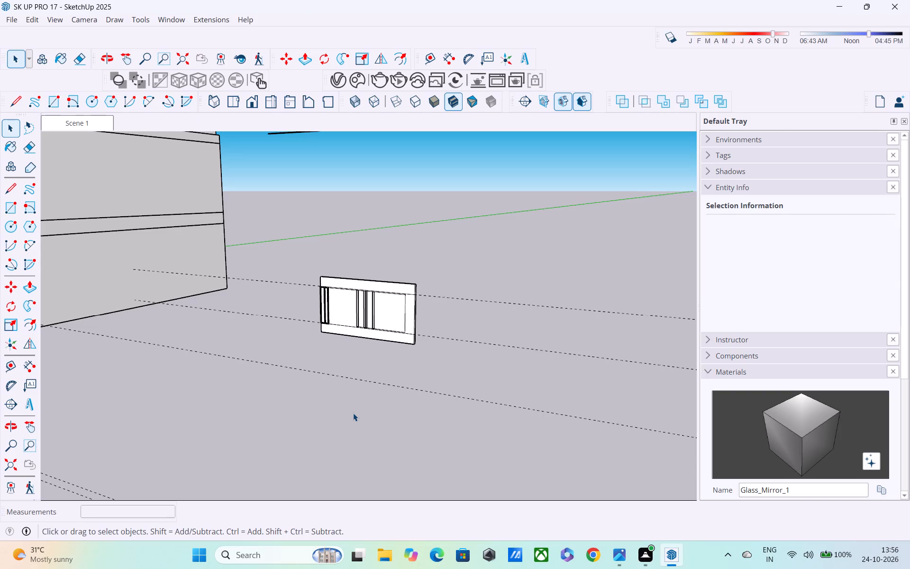
Draw a 4' vertical line between the lower and upper window lines, midway between the last vertical edge and the wall's end.
scroll(353, 413, "down", 2)
scroll(366, 358, "up", 2)
scroll(409, 324, "up", 4)
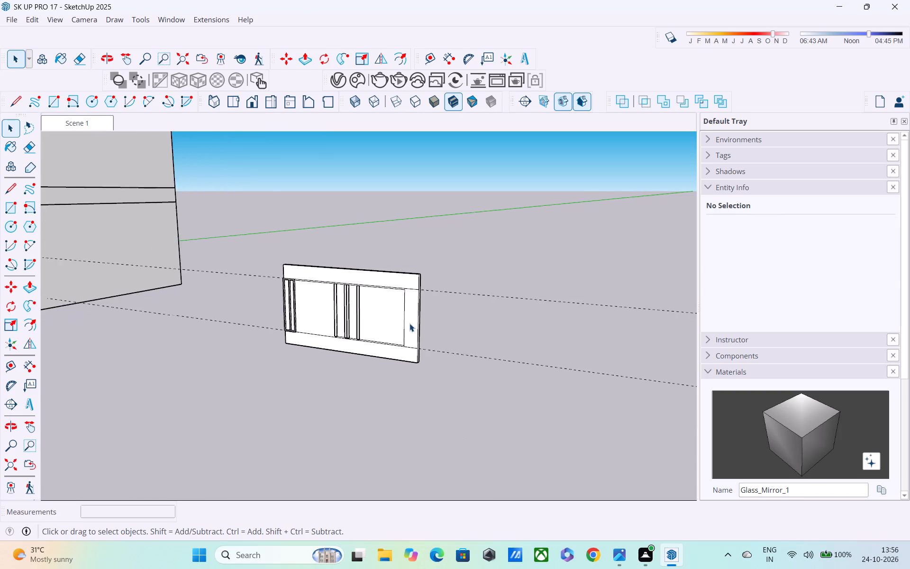
scroll(409, 323, "up", 3)
middle_click_drag(405, 318, 396, 297)
scroll(398, 303, "up", 4)
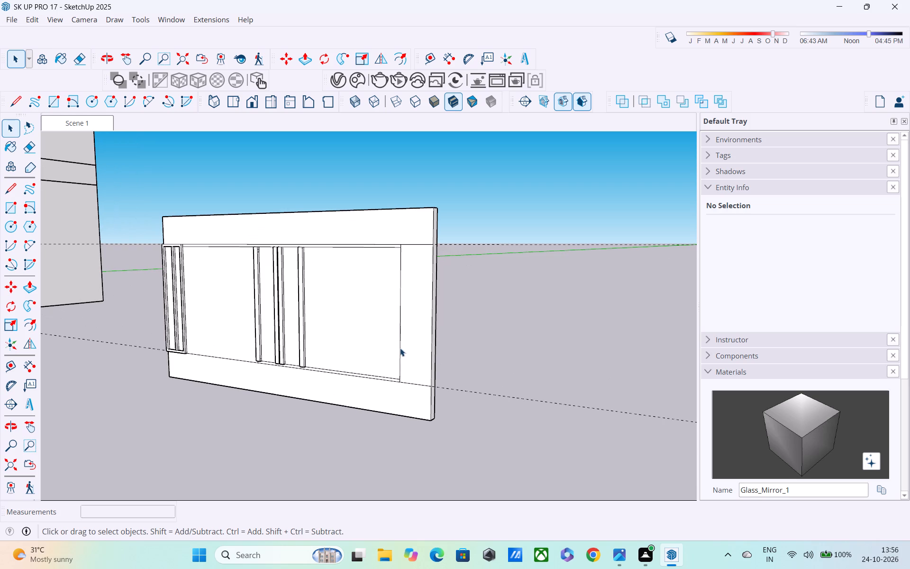
key("l")
left_click(413, 385)
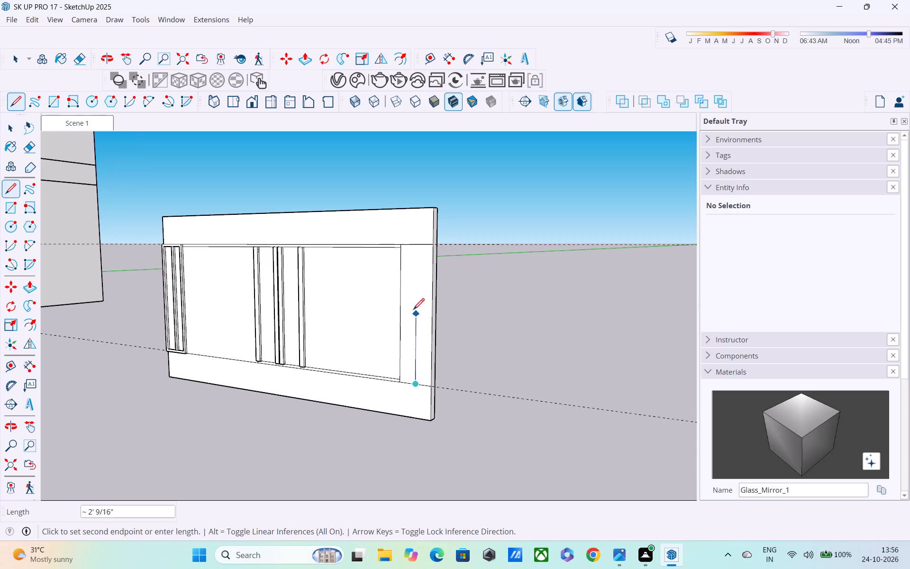
left_click(412, 247)
Draw a 1" line along the lower window line, starting from the wall's end and running inward.
middle_click_drag(434, 301, 565, 319)
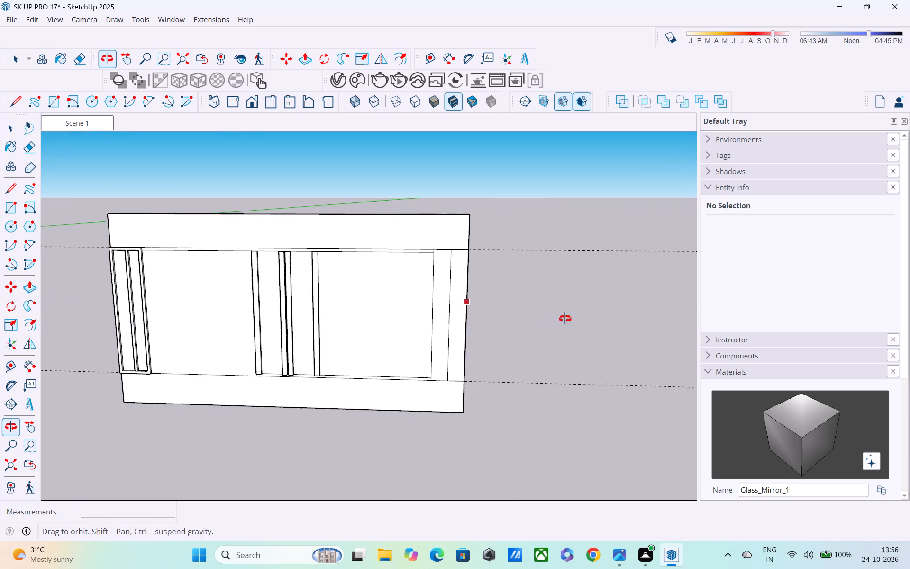
middle_click_drag(565, 319, 565, 319)
scroll(454, 313, "up", 3)
middle_click_drag(459, 318, 465, 283)
scroll(461, 318, "up", 1)
scroll(468, 296, "down", 1)
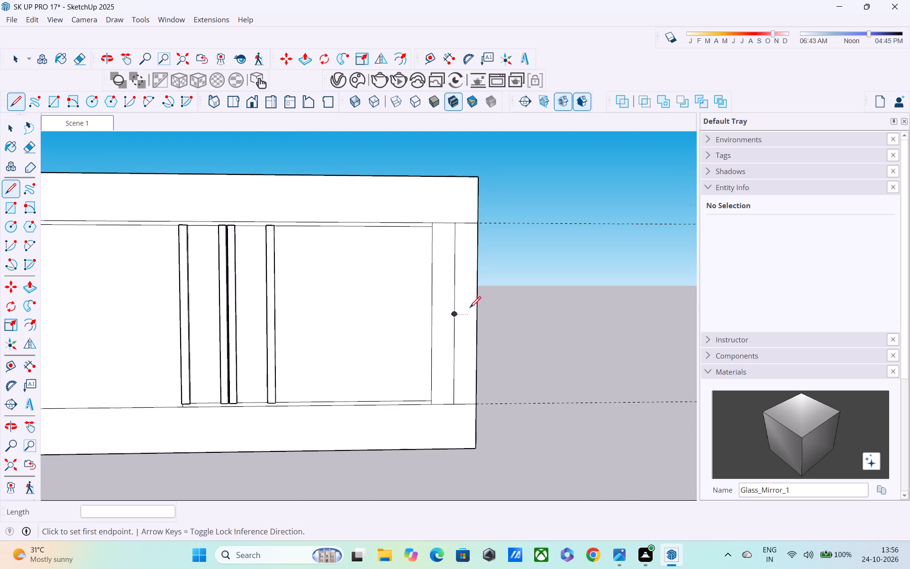
middle_click_drag(470, 312, 395, 301)
scroll(475, 381, "up", 6)
key("space")
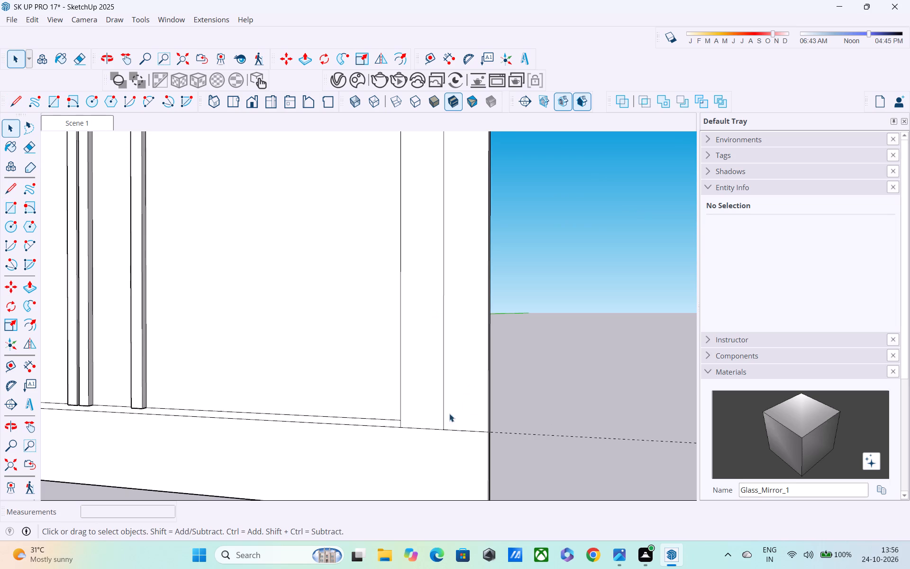
left_click(443, 407)
scroll(461, 419, "down", 3)
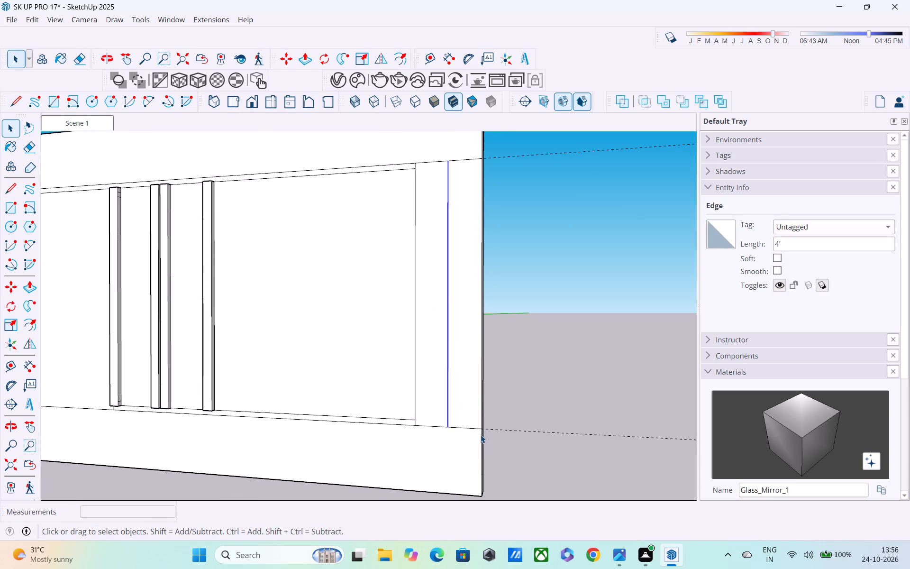
key("l")
left_click(479, 428)
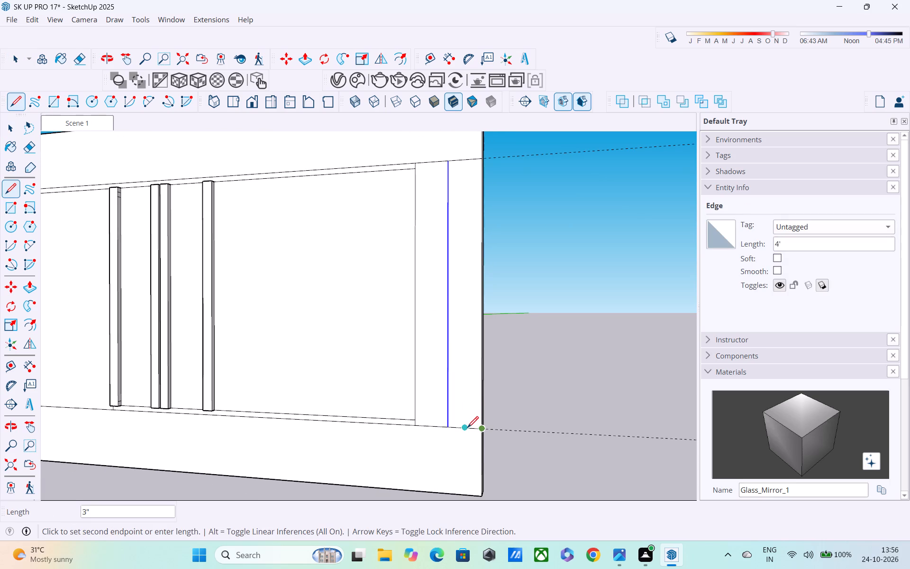
scroll(467, 429, "up", 3)
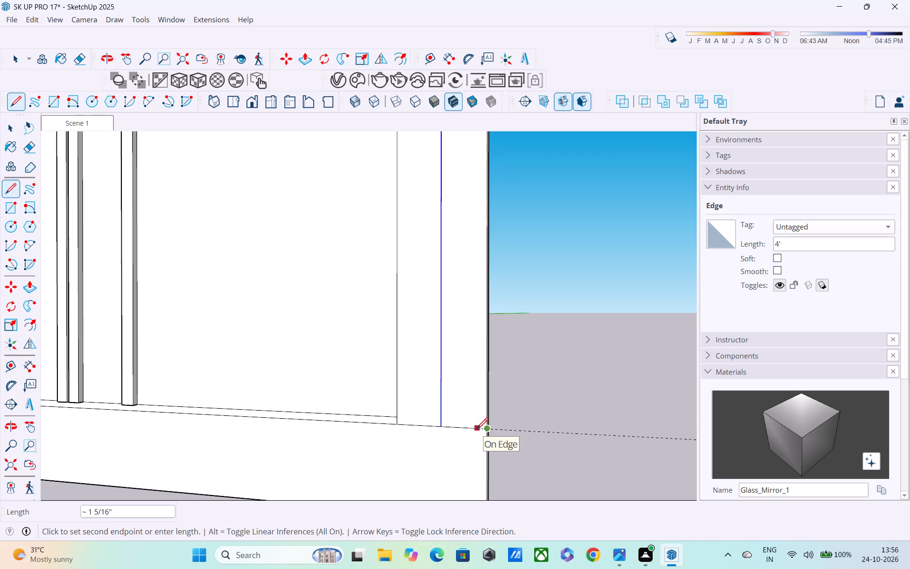
type("1\"")
key("Return")
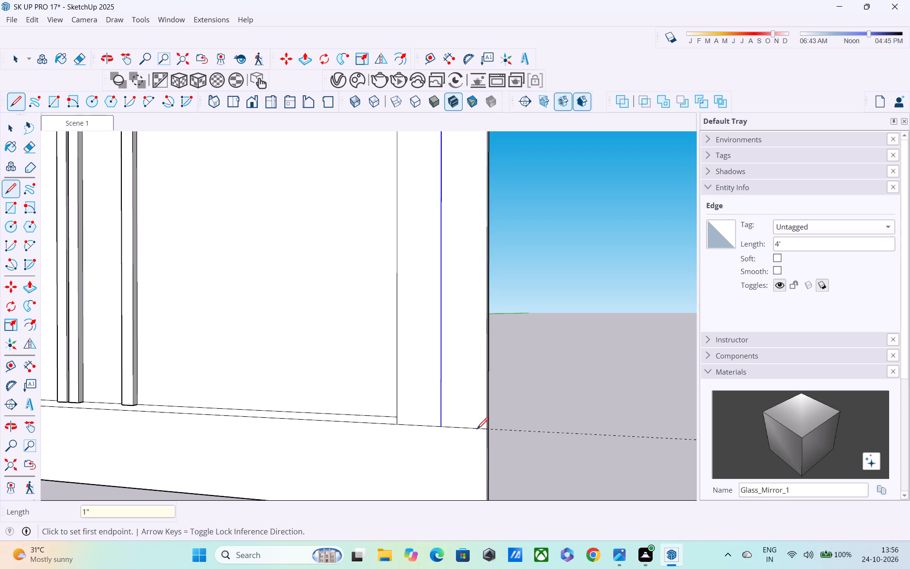
Draw a 4' vertical line from the inner end of the 1" segment up to the upper window line.
scroll(480, 431, "up", 3)
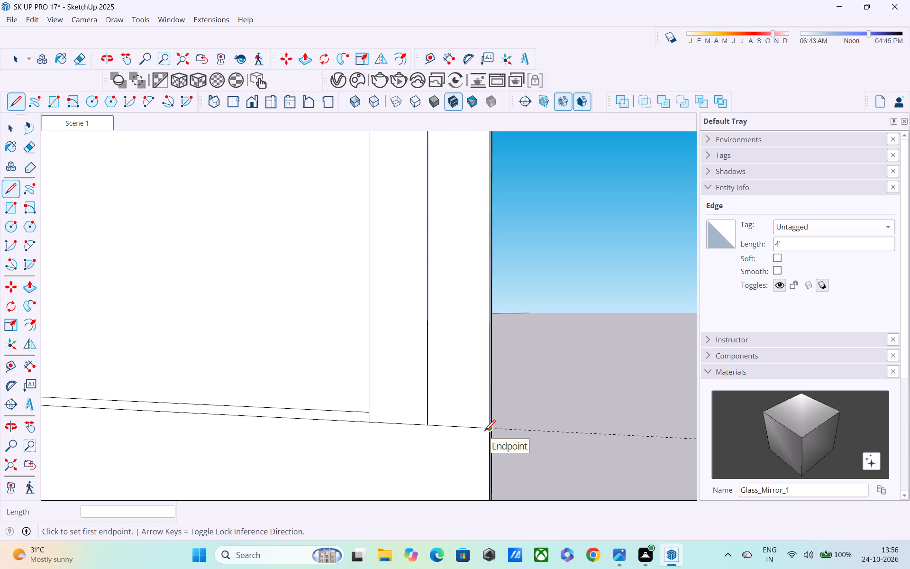
scroll(484, 432, "up", 4)
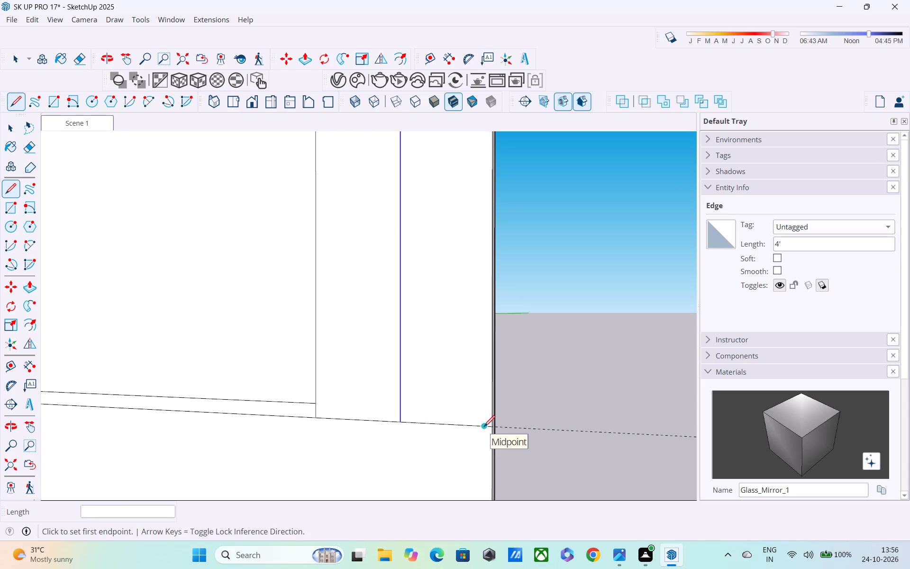
left_click(484, 428)
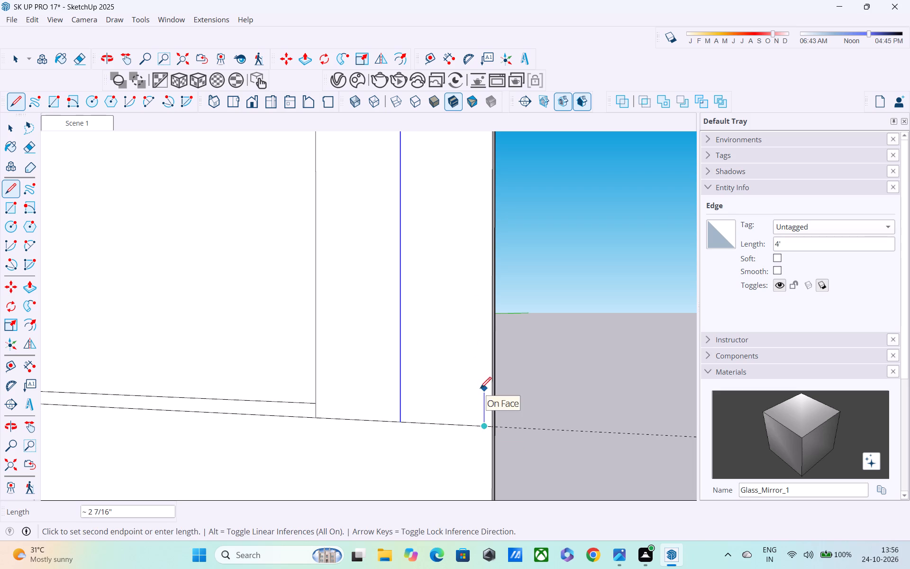
key("Escape")
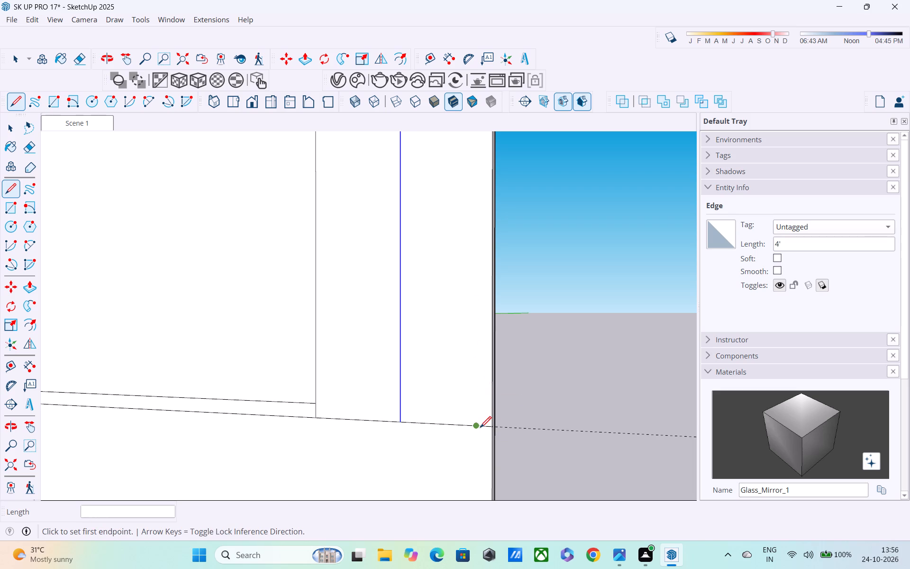
scroll(487, 430, "up", 4)
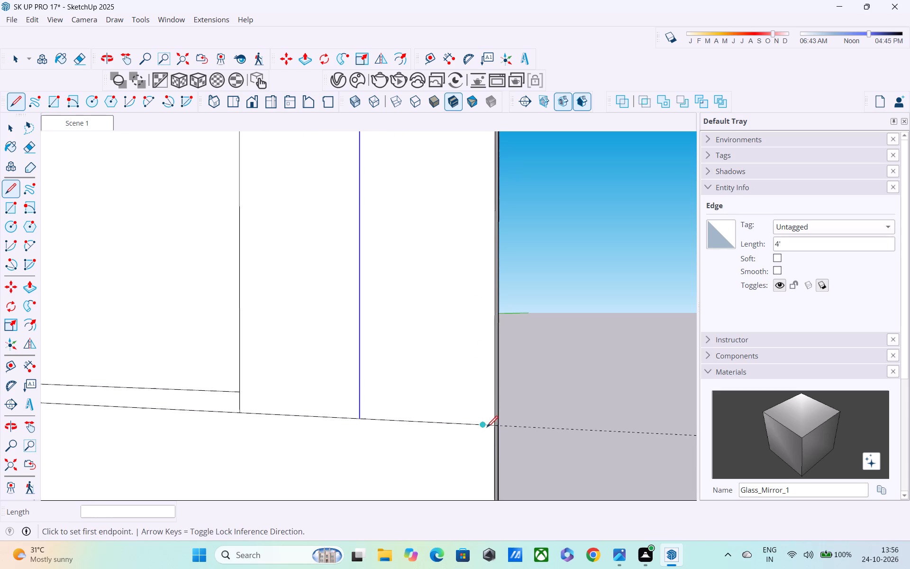
left_click(483, 426)
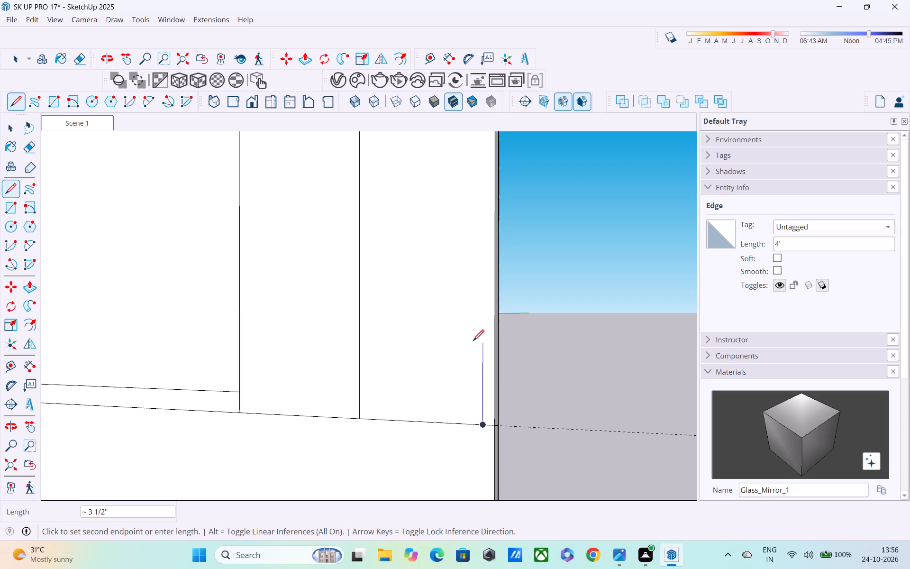
scroll(470, 331, "down", 4)
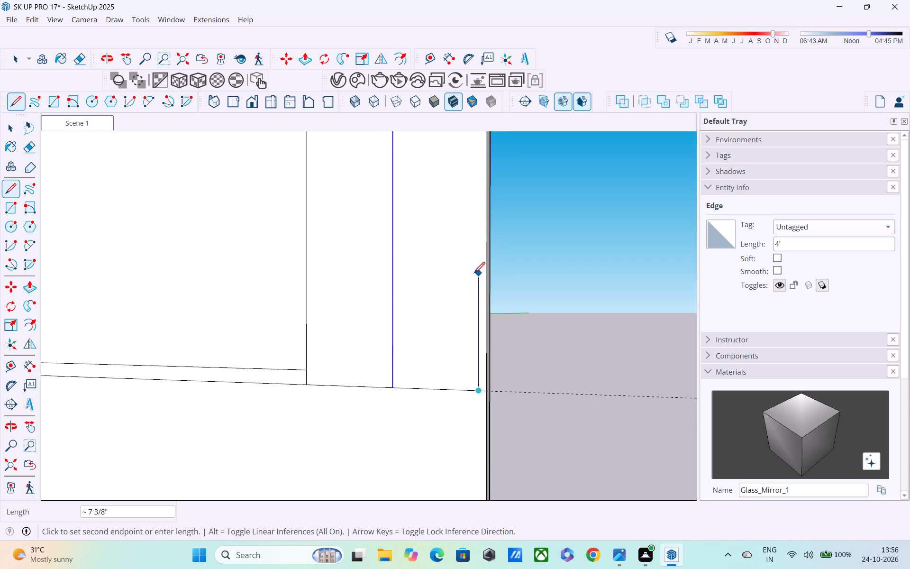
middle_click_drag(475, 276, 483, 471, "shift")
middle_click_drag(464, 276, 476, 406, "shift")
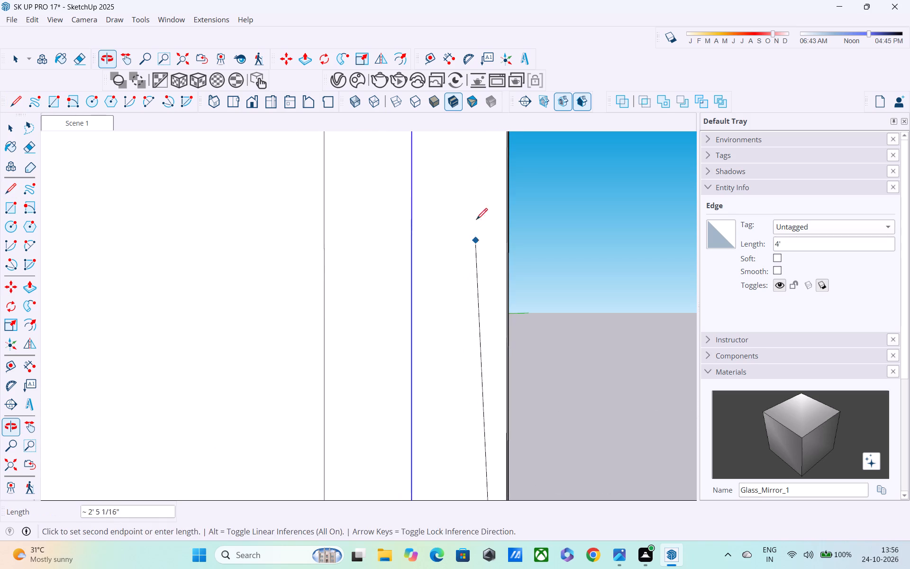
middle_click_drag(482, 172, 482, 290, "shift")
scroll(486, 171, "down", 1)
middle_click_drag(491, 178, 496, 302, "shift")
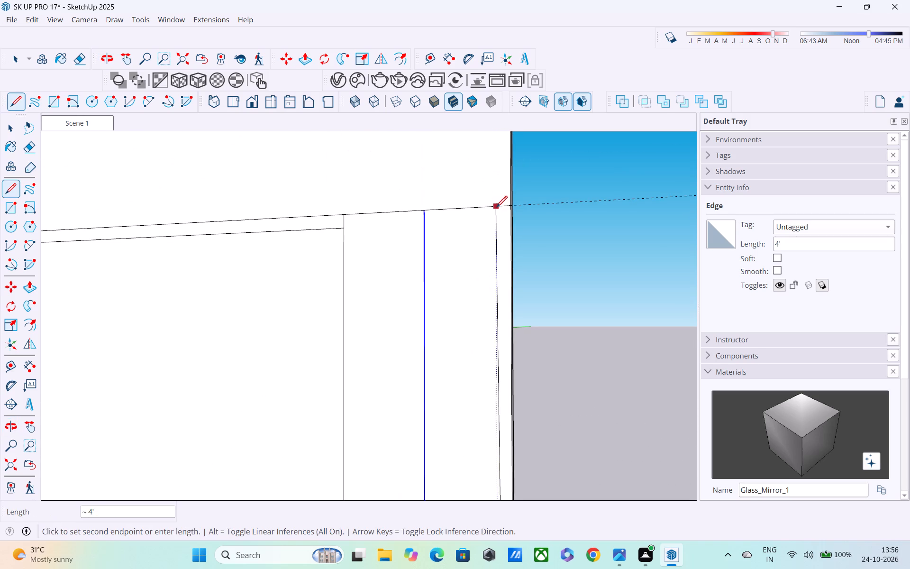
left_click(504, 207)
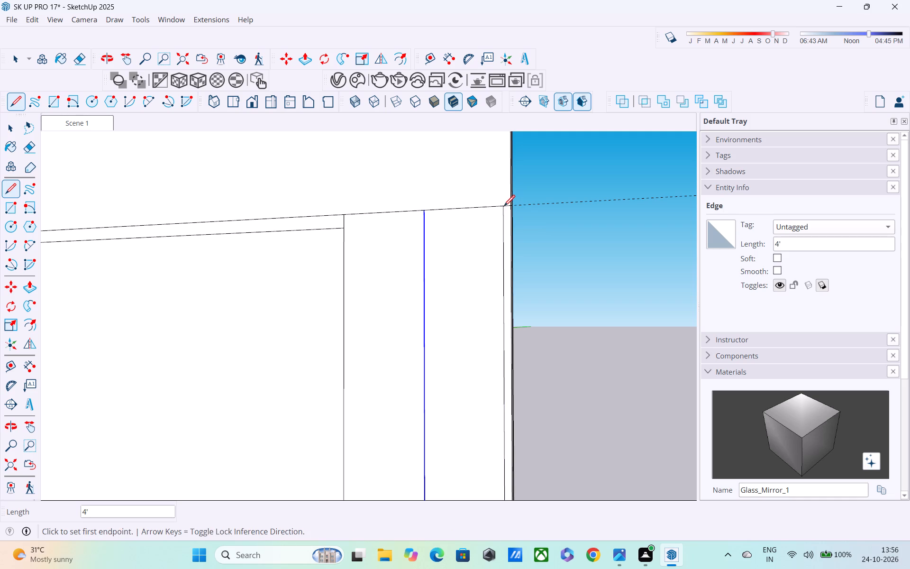
Copy the window opening's 3' 10" vertical edge 1" along the red axis toward the wall's end.
key("space")
scroll(431, 211, "down", 7)
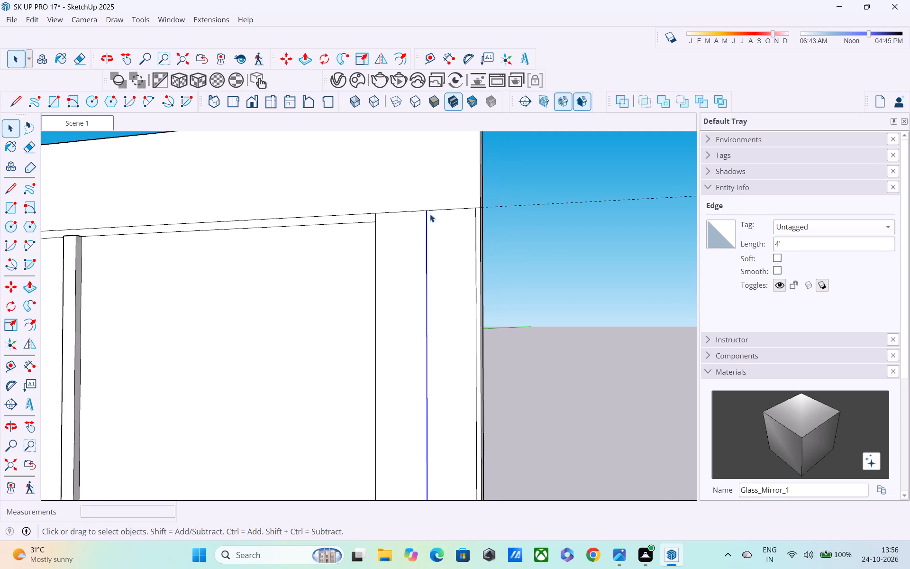
scroll(430, 214, "down", 3)
middle_click_drag(432, 225, 565, 237, "shift")
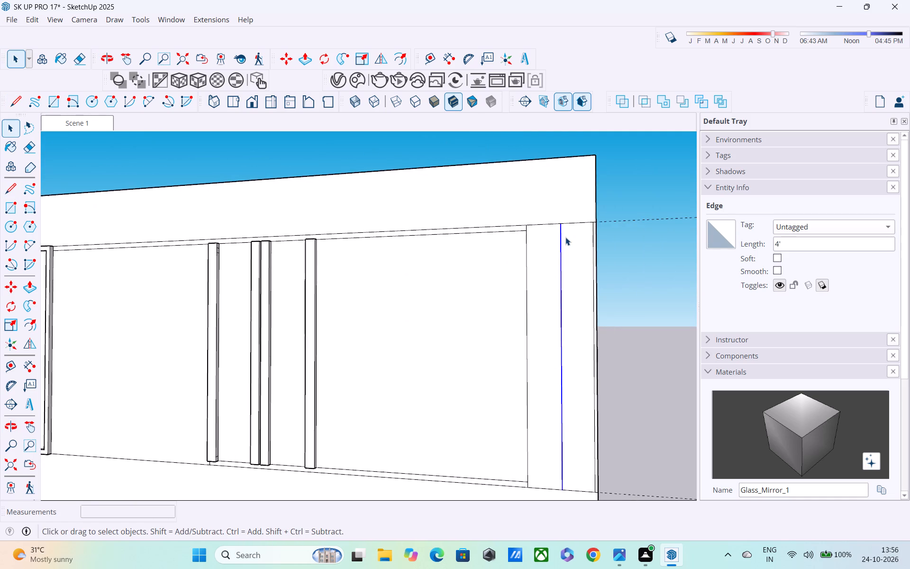
scroll(565, 237, "up", 3)
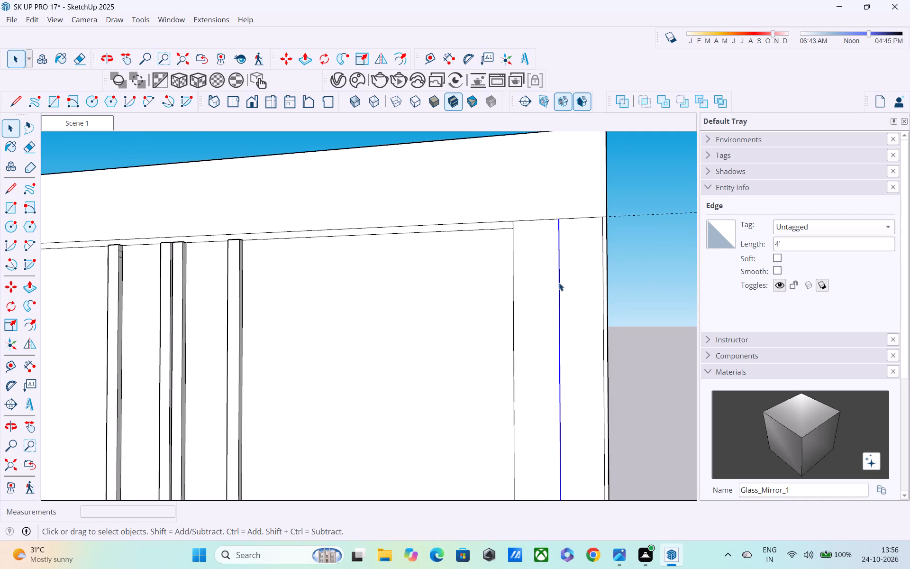
left_click(513, 248)
middle_click_drag(520, 249, 520, 208)
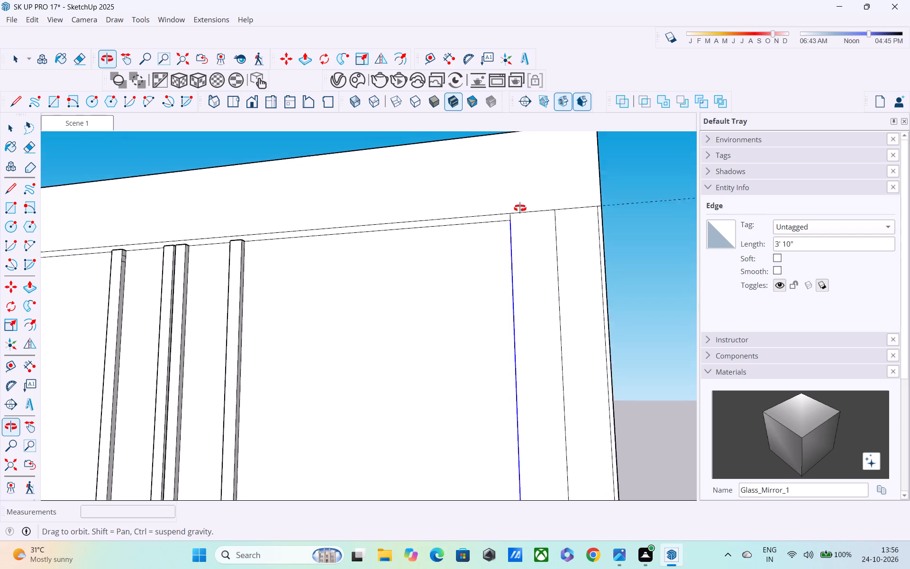
middle_click_drag(520, 208, 518, 176)
scroll(526, 195, "down", 5)
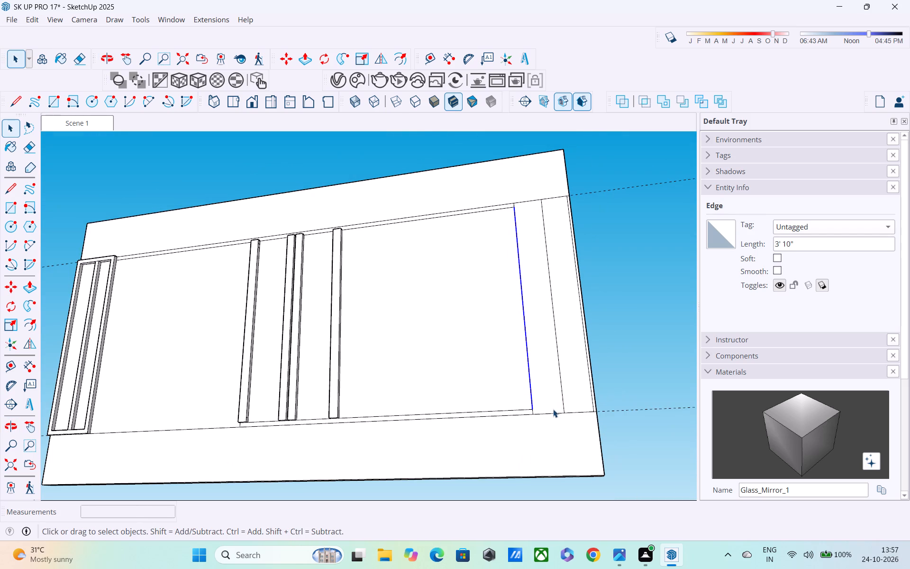
key("m")
left_click(532, 408)
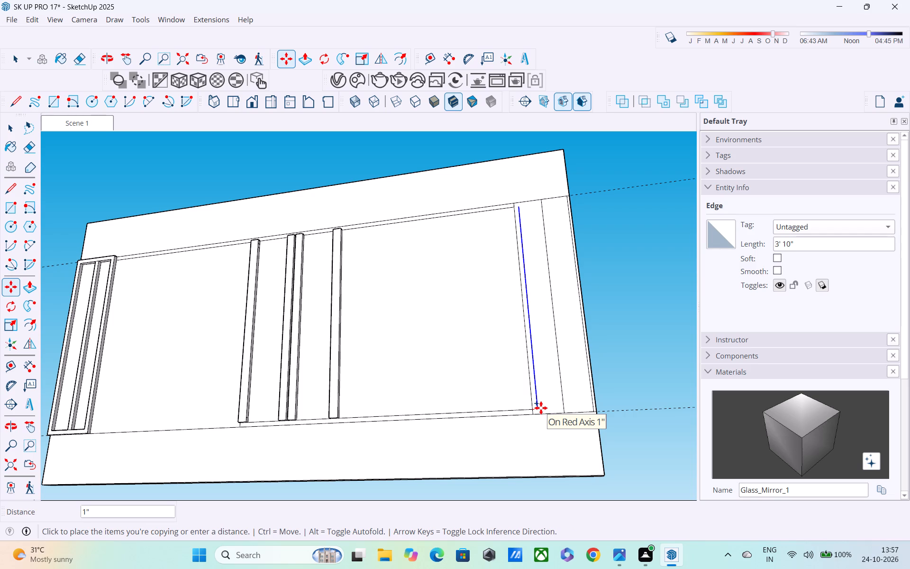
left_click(541, 408)
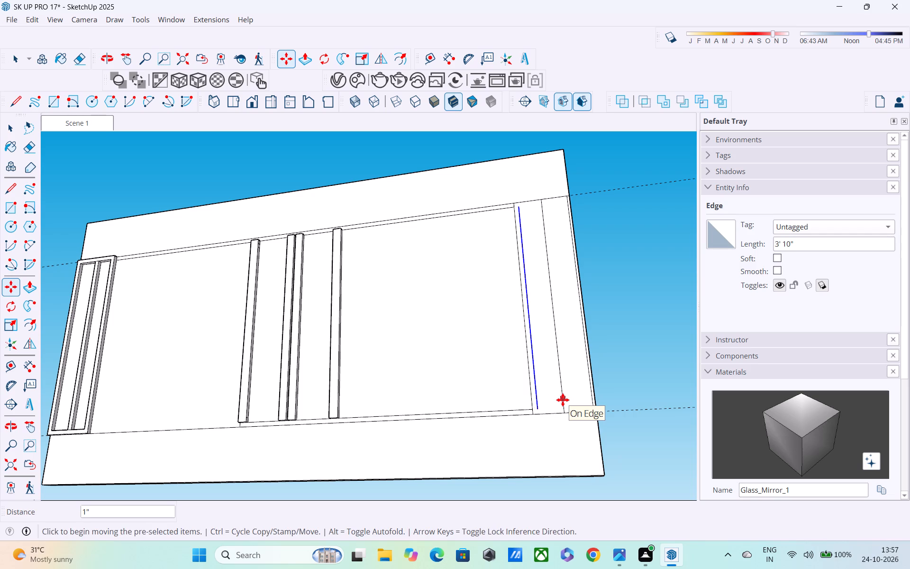
Copy the middle 4' vertical line 1" along the red axis toward the wall's end.
key("space")
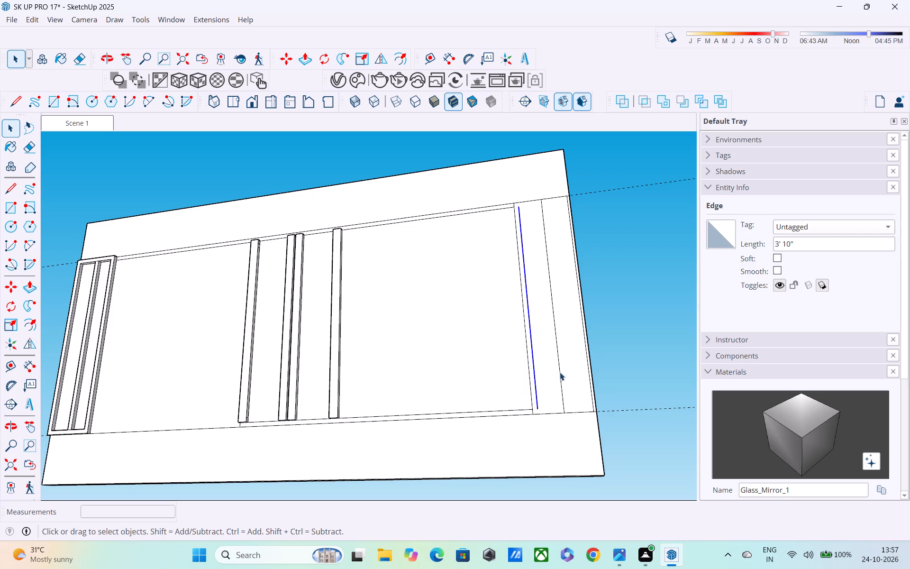
left_click(560, 372)
key("m")
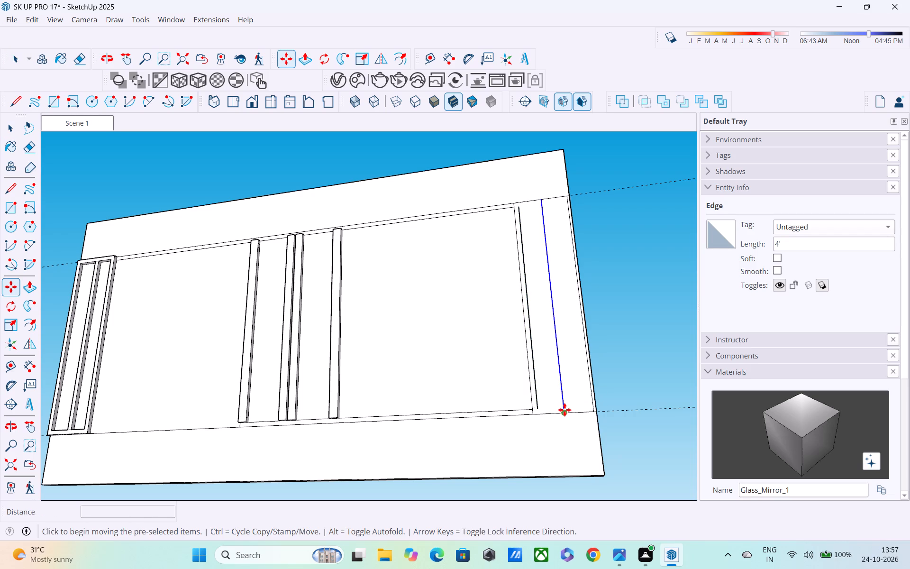
left_click(564, 410)
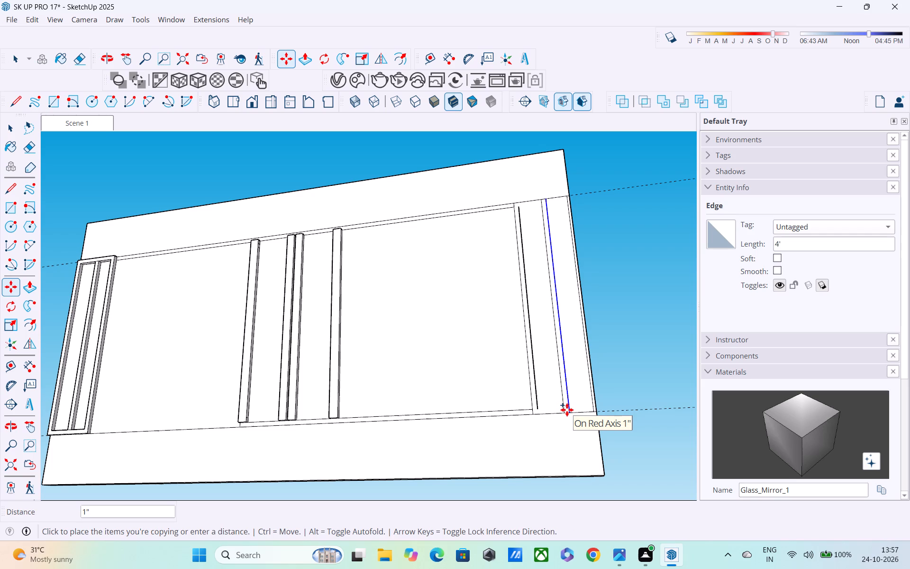
left_click(567, 410)
Draw a line extending the lower inner frame line from the opening's corner to the vertical frame line at the wall's end.
scroll(568, 401, "down", 3)
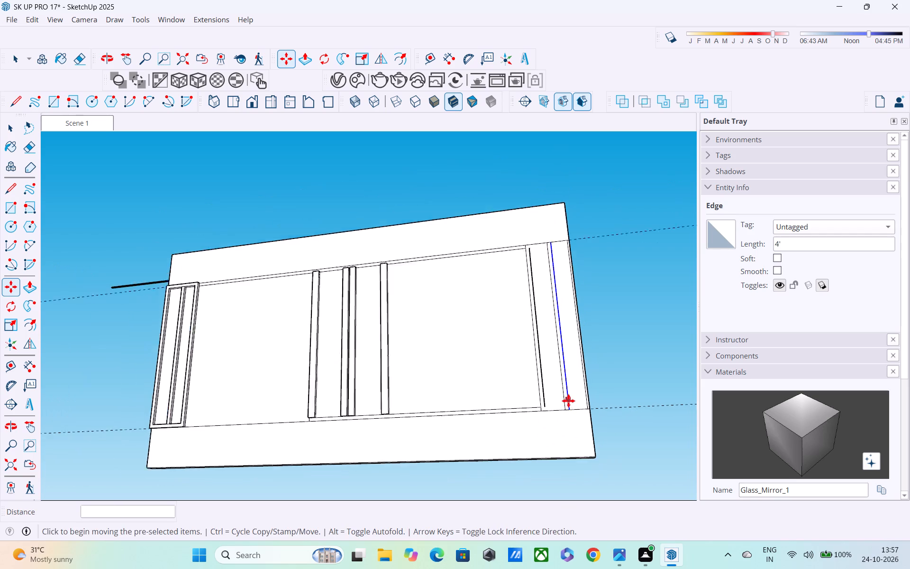
scroll(568, 401, "down", 1)
middle_click_drag(568, 401, 372, 443)
scroll(372, 443, "up", 1)
scroll(586, 406, "up", 3)
key("l")
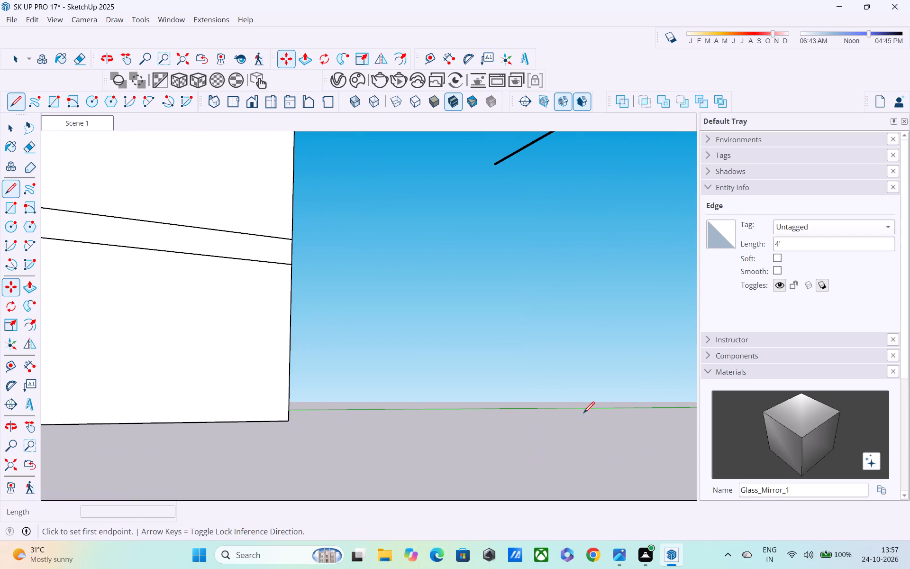
scroll(471, 436, "down", 9)
middle_click_drag(451, 429, 417, 380, "shift")
scroll(415, 376, "up", 9)
middle_click_drag(420, 388, 443, 415)
scroll(440, 410, "up", 4)
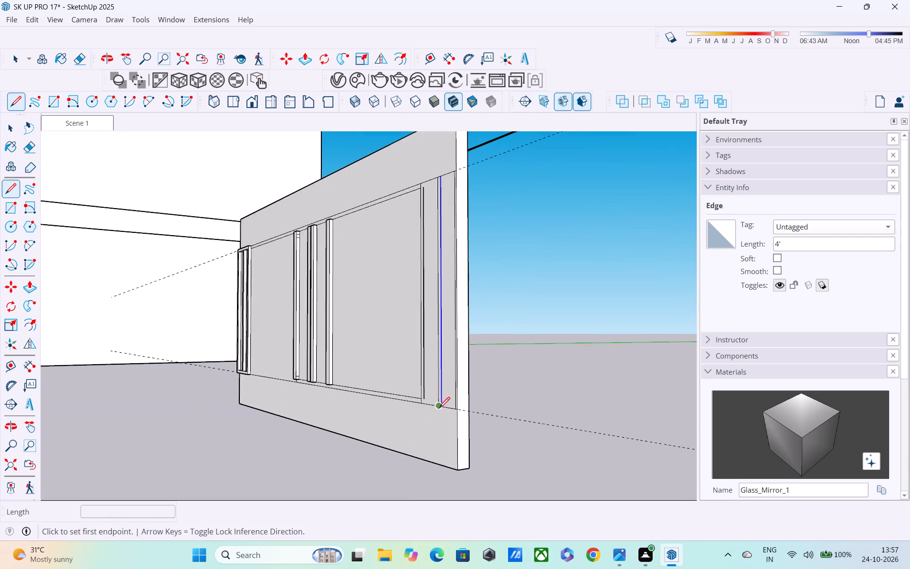
scroll(434, 405, "up", 6)
middle_click_drag(422, 399, 453, 414)
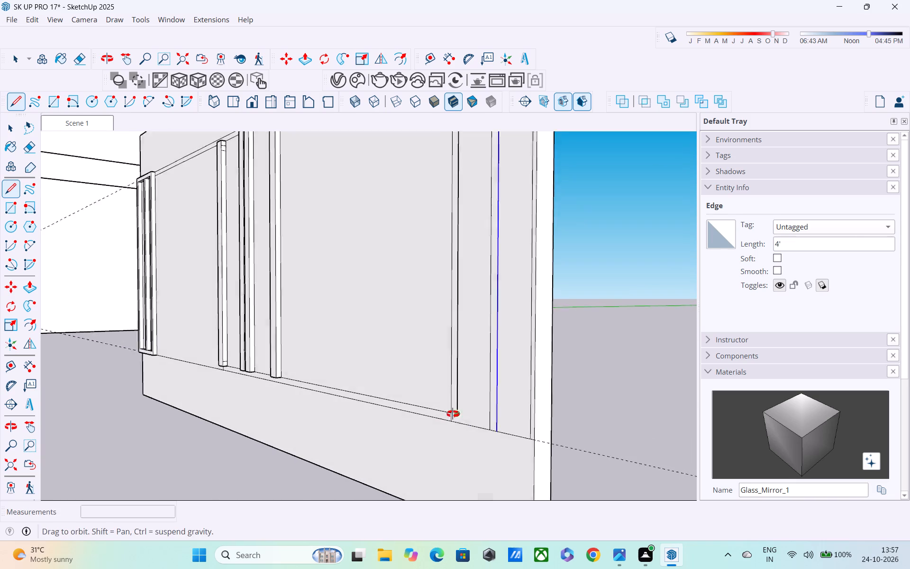
middle_click_drag(453, 414, 470, 419)
scroll(469, 419, "up", 3)
left_click(478, 420)
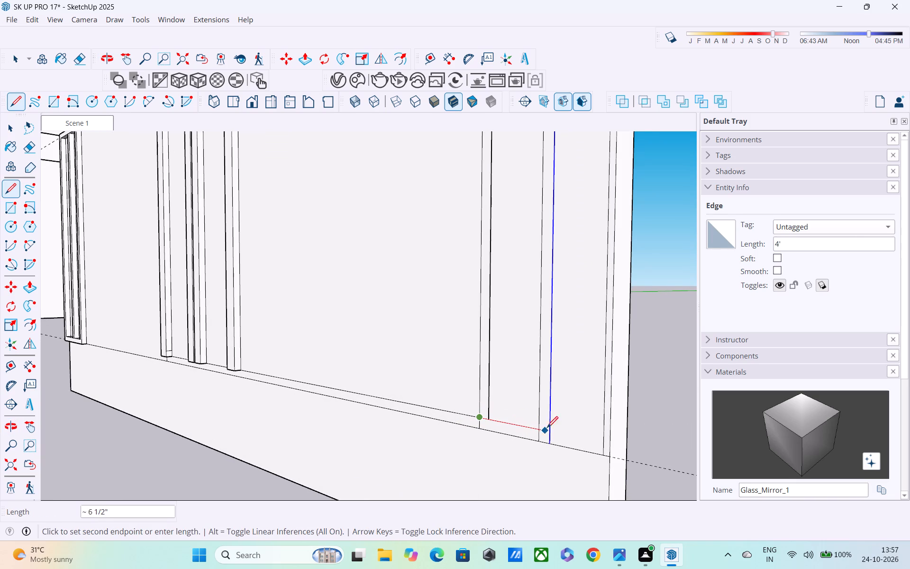
left_click(612, 441)
Draw a 1' line extending the upper inner frame line from the opening's corner to the wall's end.
scroll(572, 434, "down", 2)
middle_click_drag(571, 432, 454, 568, "shift")
scroll(429, 376, "down", 2)
middle_click_drag(443, 386, 469, 483, "shift")
scroll(442, 259, "up", 2)
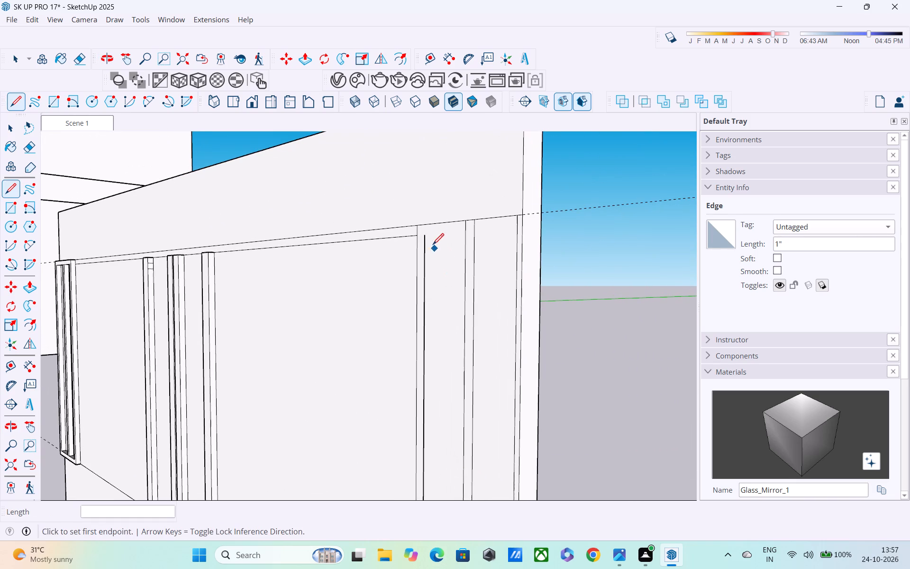
left_click(420, 235)
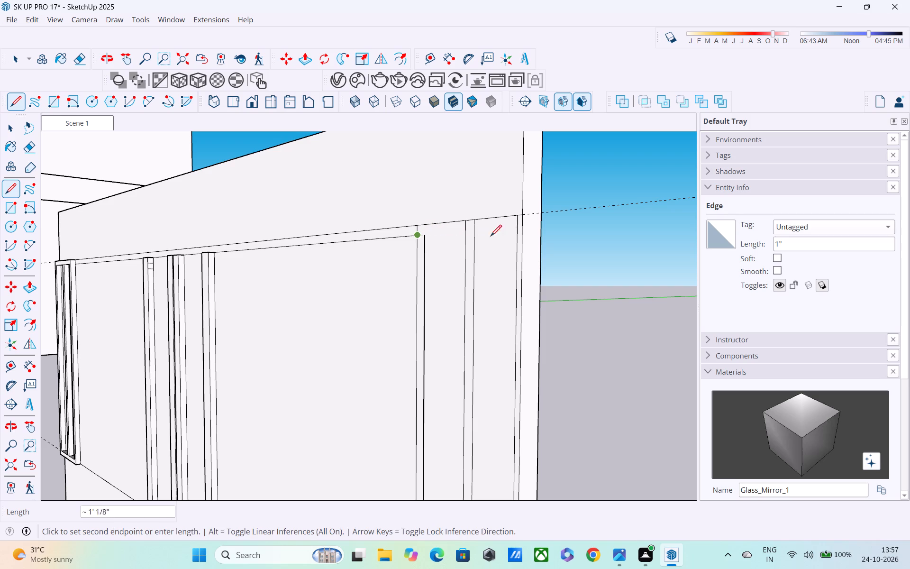
left_click(524, 229)
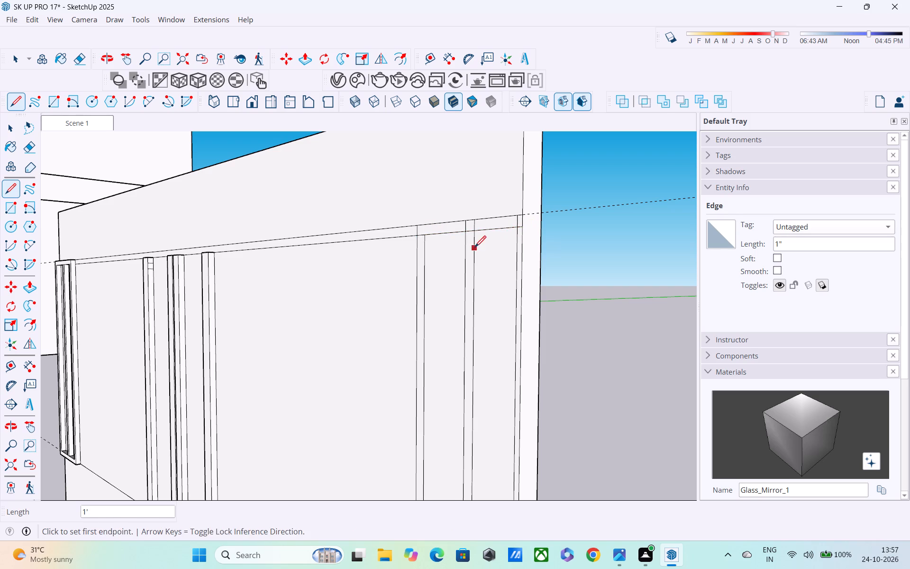
Erase the short vertical line segments crossing the upper frame strip near the wall's end.
middle_click_drag(476, 253, 504, 325)
scroll(474, 323, "up", 3)
middle_click_drag(470, 320, 458, 287)
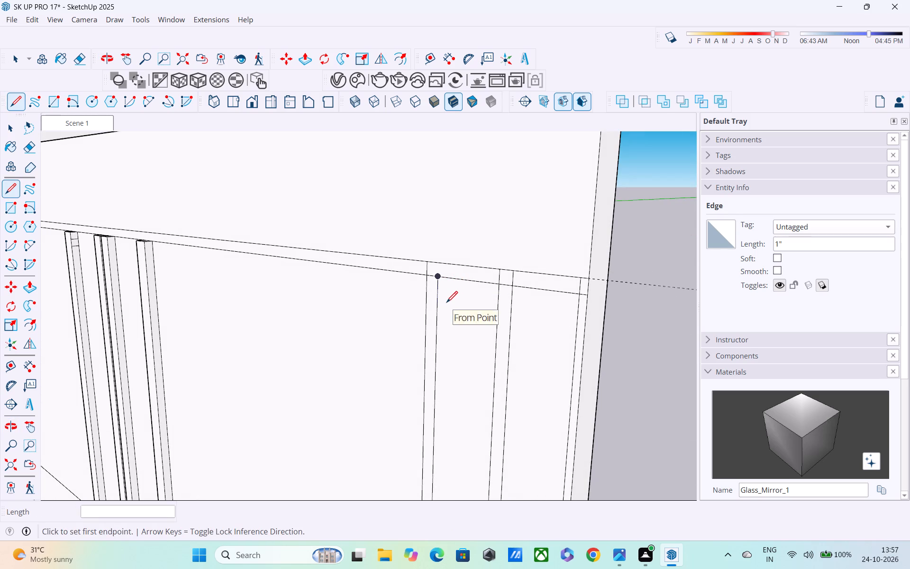
key("e")
scroll(491, 275, "up", 2)
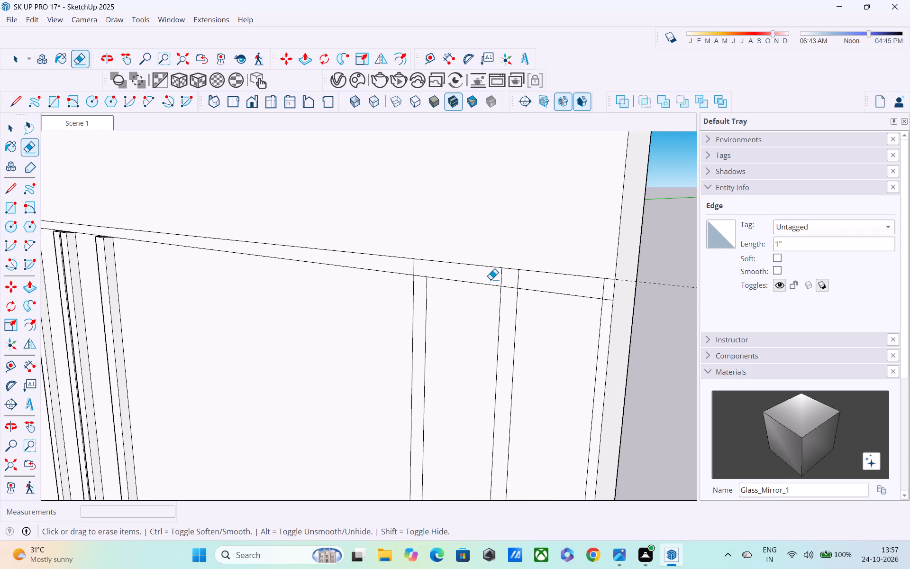
scroll(500, 291, "up", 2)
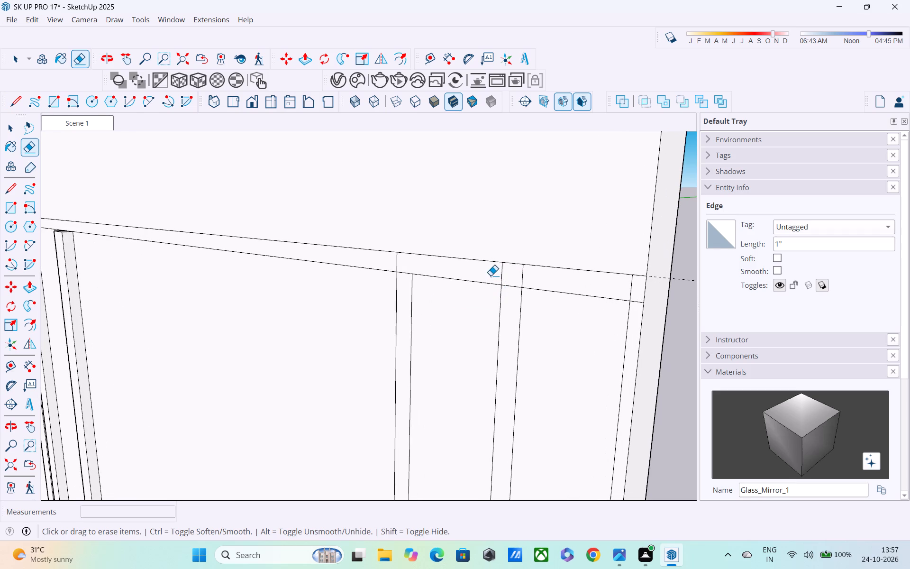
left_click_drag(491, 275, 534, 278)
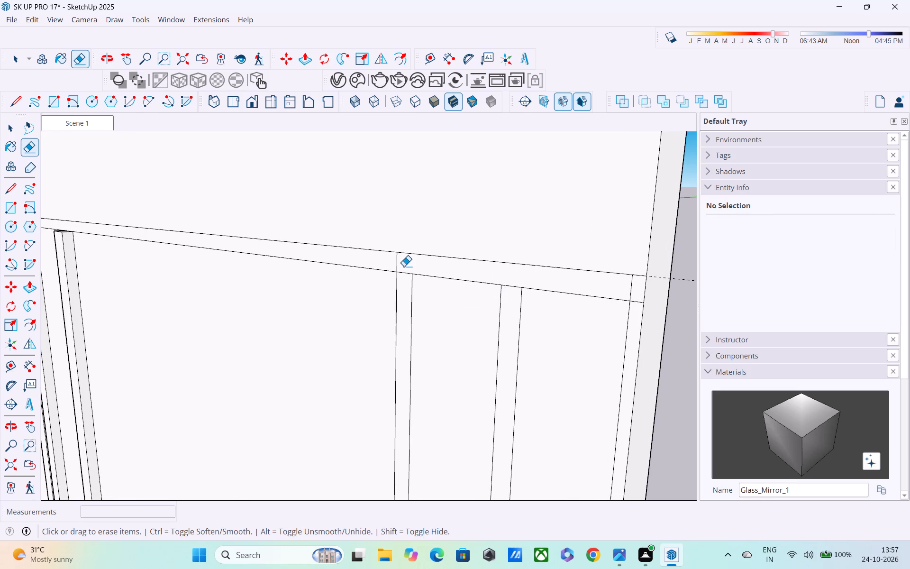
left_click_drag(385, 262, 412, 264)
left_click_drag(616, 285, 638, 291)
Erase the short vertical line segments crossing the lower frame strip near the wall's end.
scroll(636, 291, "down", 3)
middle_click_drag(633, 290, 633, 289)
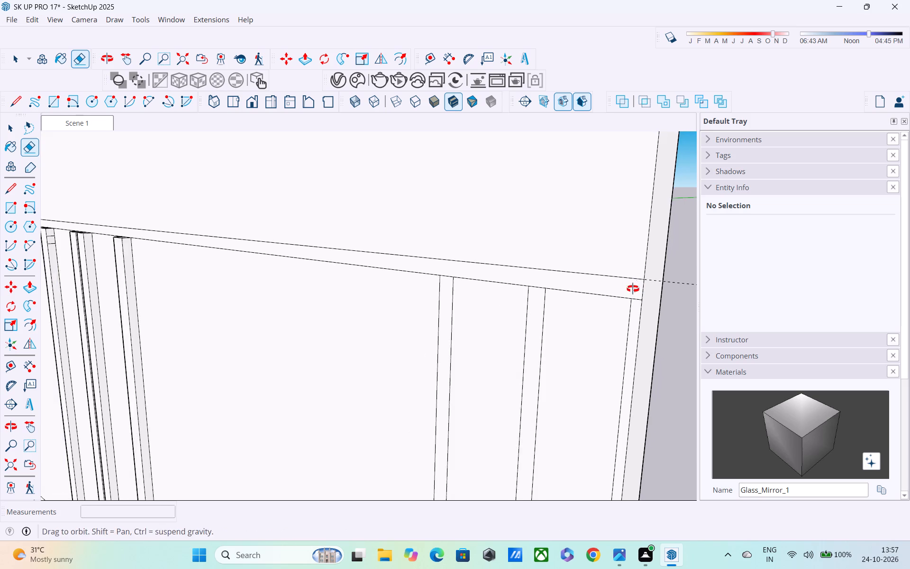
middle_click_drag(633, 289, 621, 257)
scroll(621, 257, "up", 1)
scroll(620, 256, "down", 5)
middle_click_drag(541, 354, 497, 190)
scroll(498, 194, "up", 1, "shift")
scroll(494, 211, "down", 4)
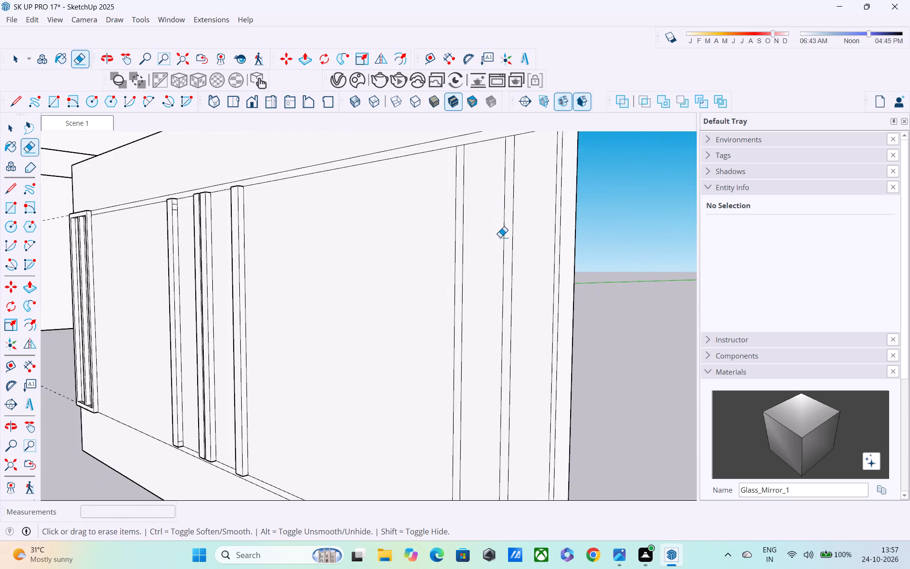
middle_click_drag(501, 270, 485, 152, "shift")
scroll(484, 155, "up", 1)
scroll(451, 367, "down", 1)
middle_click_drag(451, 378, 439, 250, "shift")
scroll(437, 349, "up", 5)
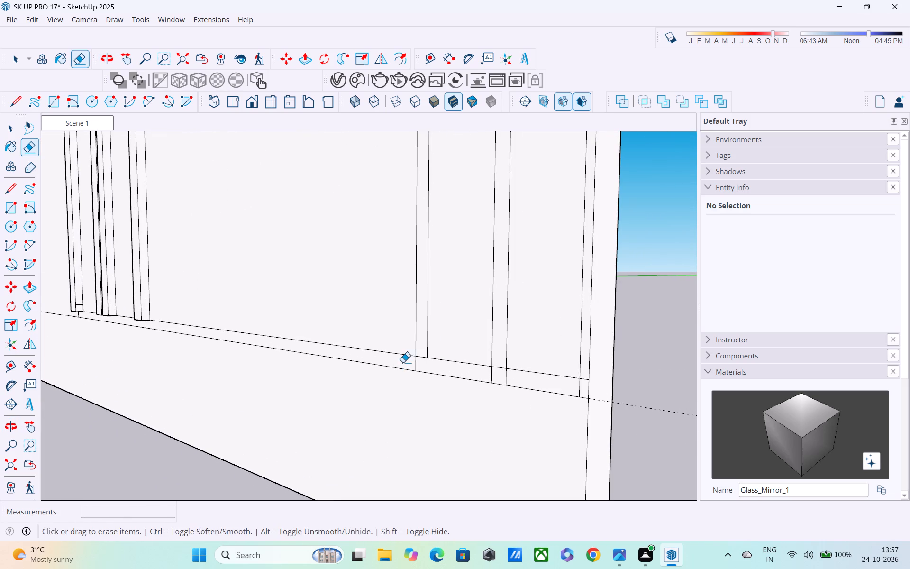
left_click_drag(411, 361, 471, 370)
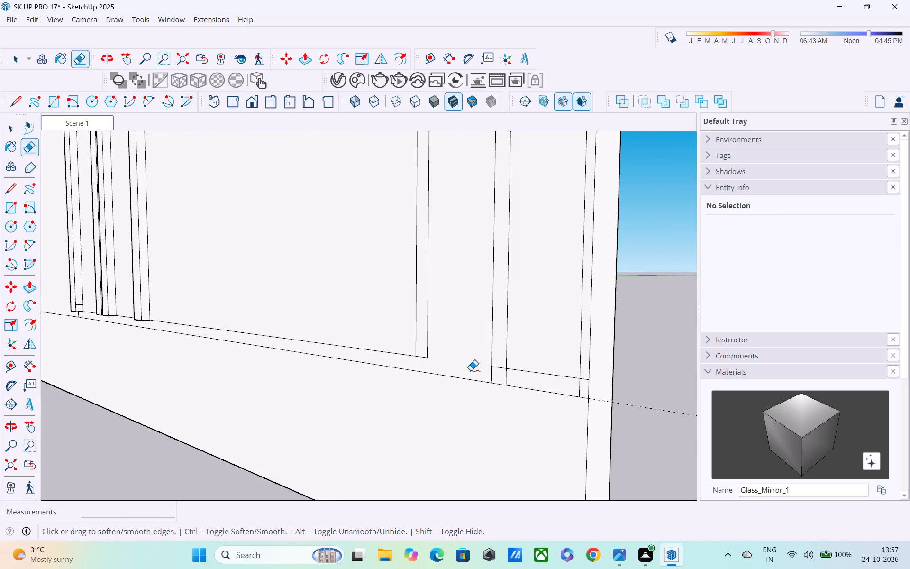
key("ctrl+z")
left_click_drag(410, 361, 419, 364)
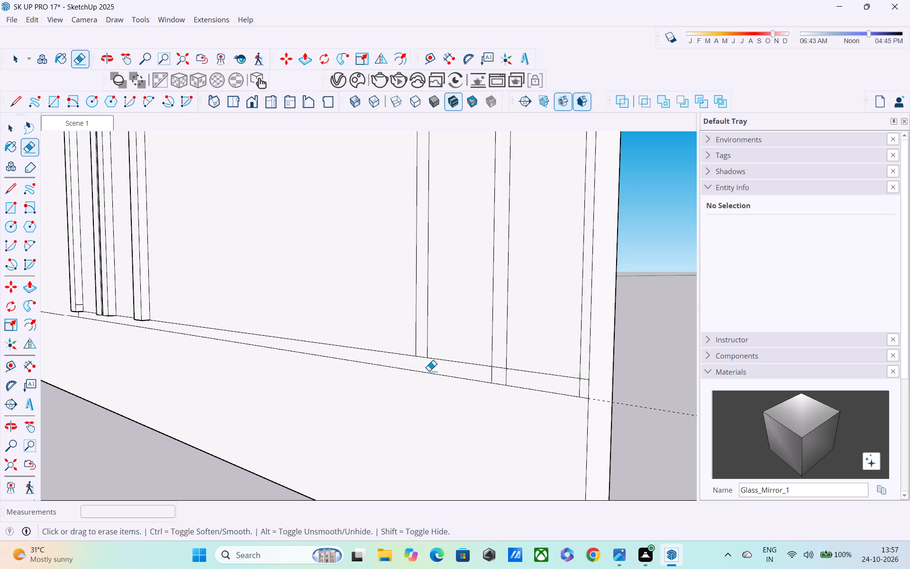
left_click_drag(482, 372, 557, 386)
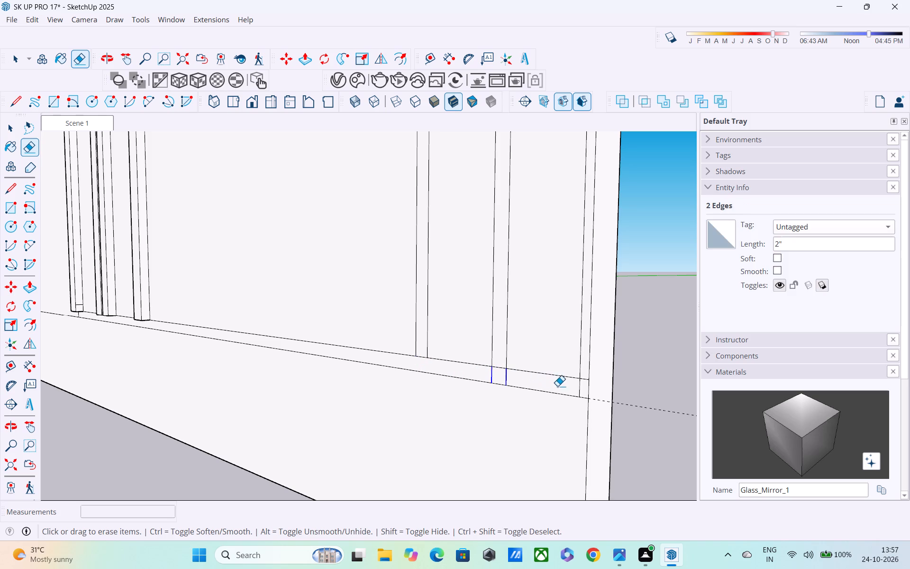
left_click_drag(557, 386, 579, 388)
Draw a 3' 5" line from the first vertical division's lower corner to the edge of the finished window frame at the far end.
middle_click_drag(496, 380, 506, 412)
scroll(503, 407, "down", 4)
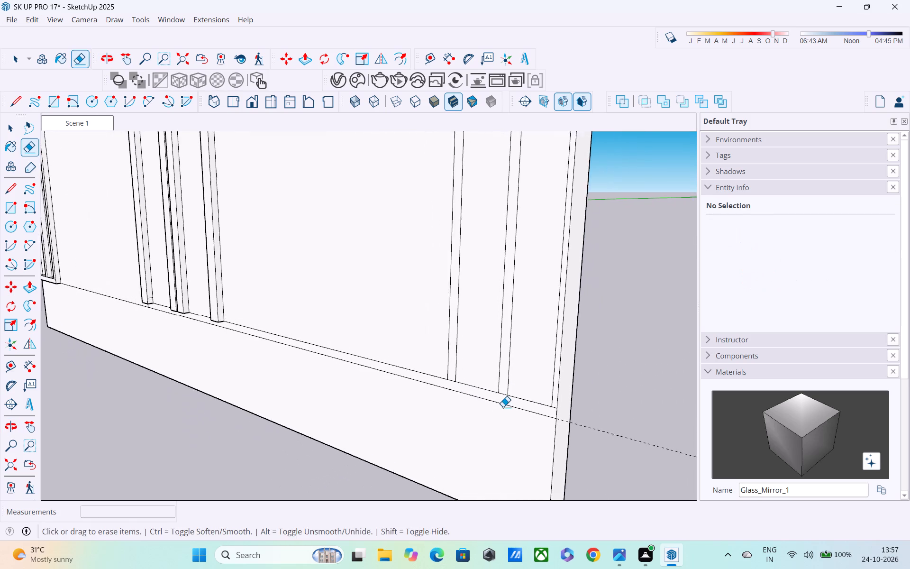
scroll(503, 407, "down", 2)
middle_click_drag(502, 406, 381, 422, "shift")
scroll(379, 417, "down", 4)
middle_click_drag(228, 428, 297, 309)
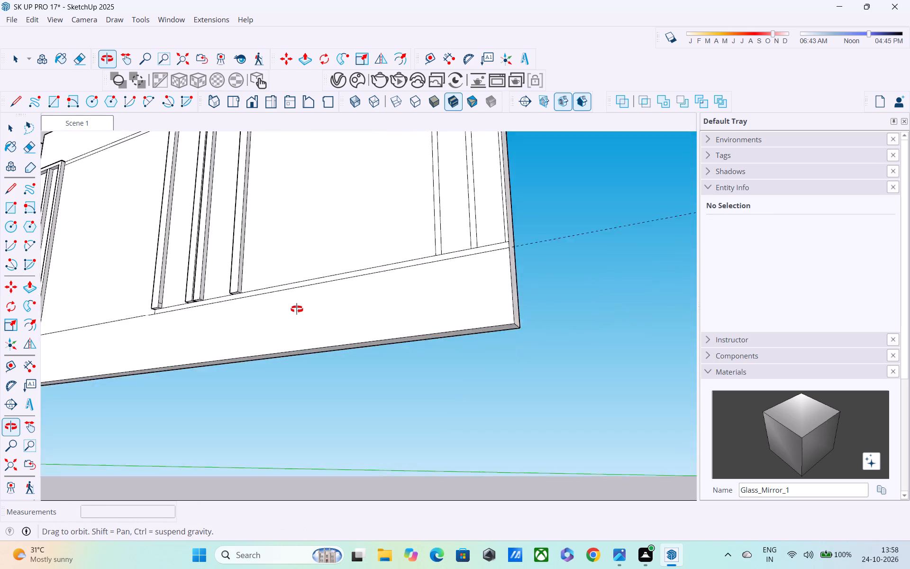
middle_click_drag(297, 309, 444, 378)
scroll(148, 321, "up", 5)
scroll(244, 341, "up", 2)
scroll(248, 344, "down", 5)
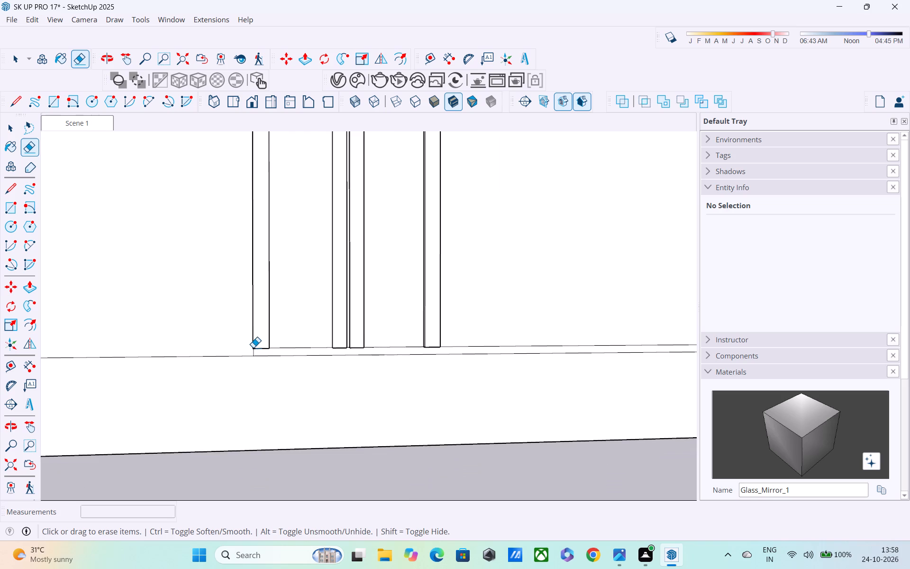
scroll(253, 348, "down", 7)
middle_click_drag(259, 351, 443, 367, "shift")
scroll(424, 373, "up", 4)
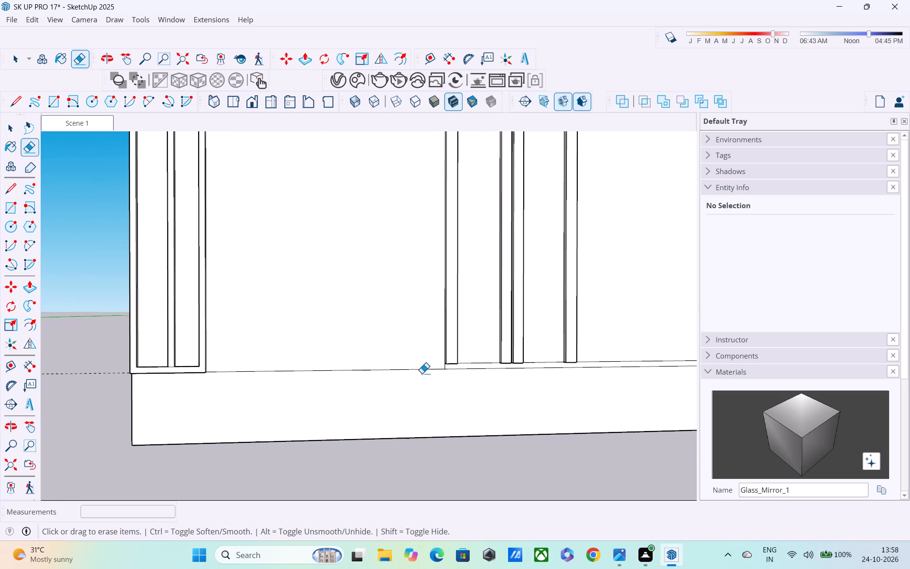
key("l")
scroll(423, 368, "up", 4)
middle_click_drag(473, 360, 550, 330)
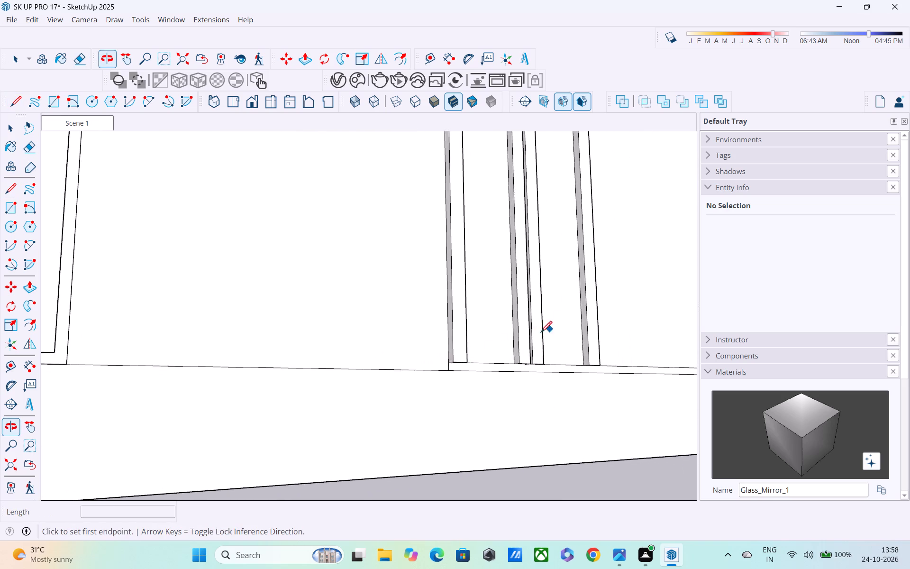
scroll(435, 368, "down", 1)
scroll(435, 368, "up", 5)
left_click(458, 359)
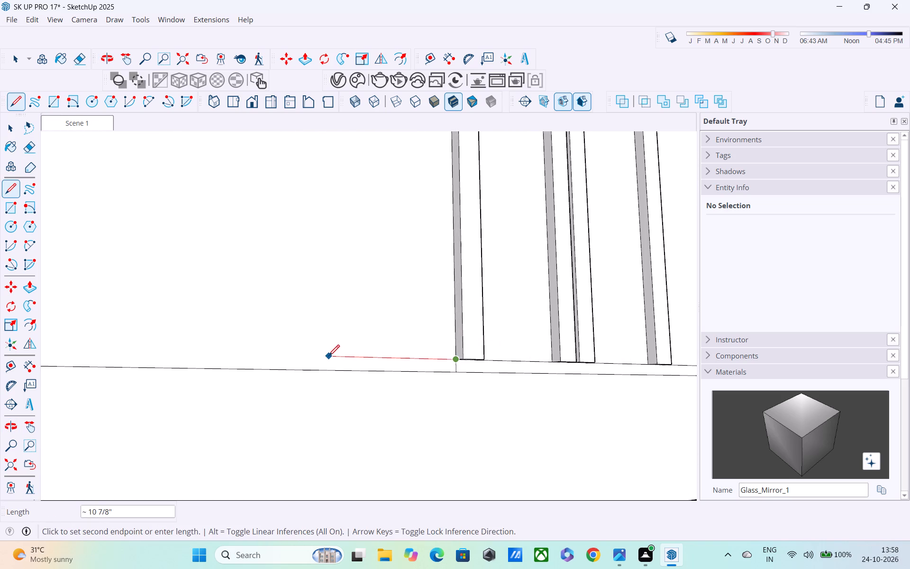
scroll(328, 357, "down", 1)
middle_click_drag(328, 357, 587, 356)
middle_click_drag(202, 352, 70, 375)
left_click(190, 350)
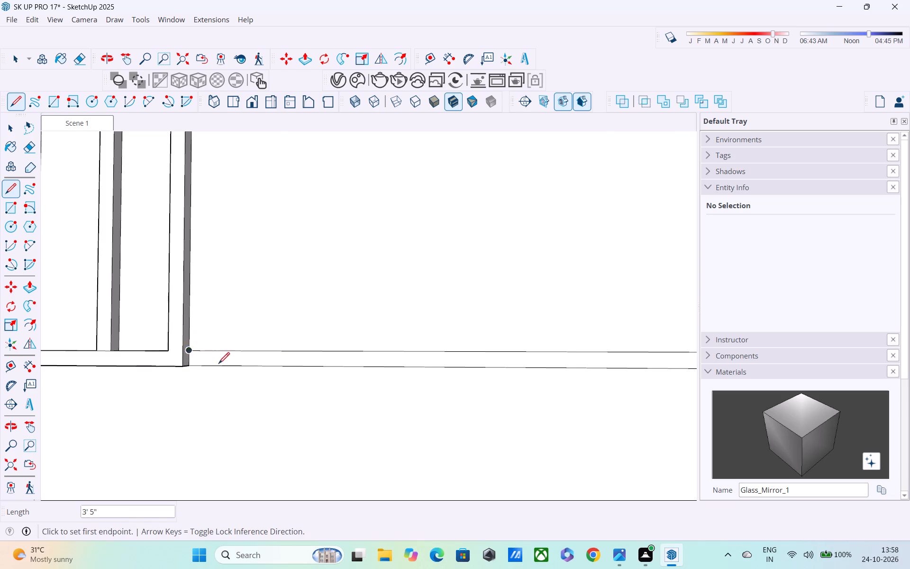
Push/Pull the two adjoining strips of the lower window frame outward 1" to align with the finished frame.
key("p")
left_click(252, 358)
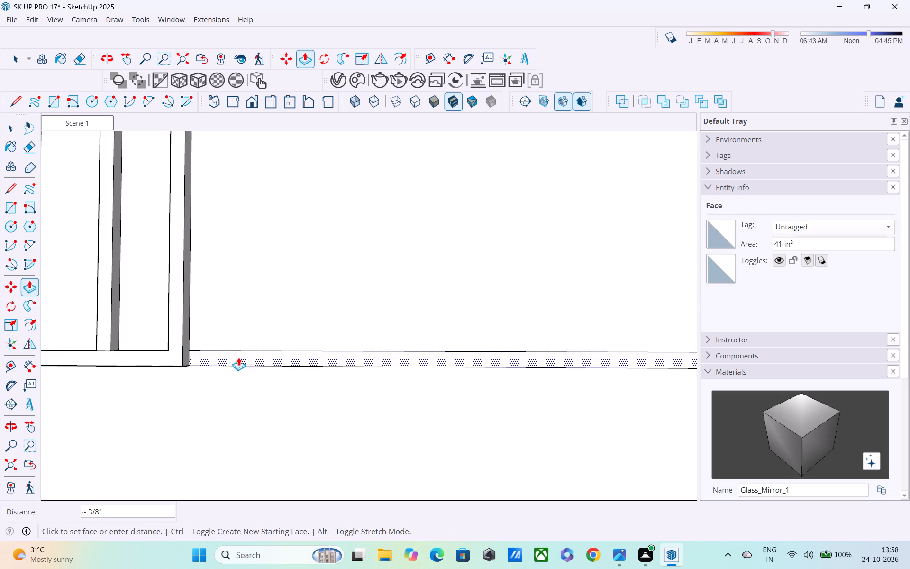
left_click(182, 354)
scroll(223, 357, "down", 6)
scroll(381, 339, "down", 5)
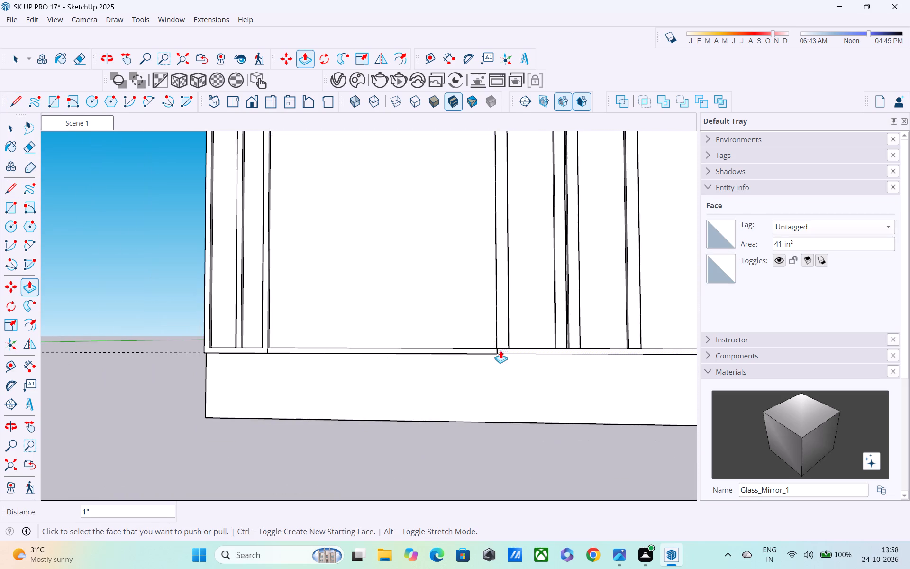
middle_click_drag(500, 350, 381, 367)
scroll(486, 366, "up", 4)
left_click(520, 356)
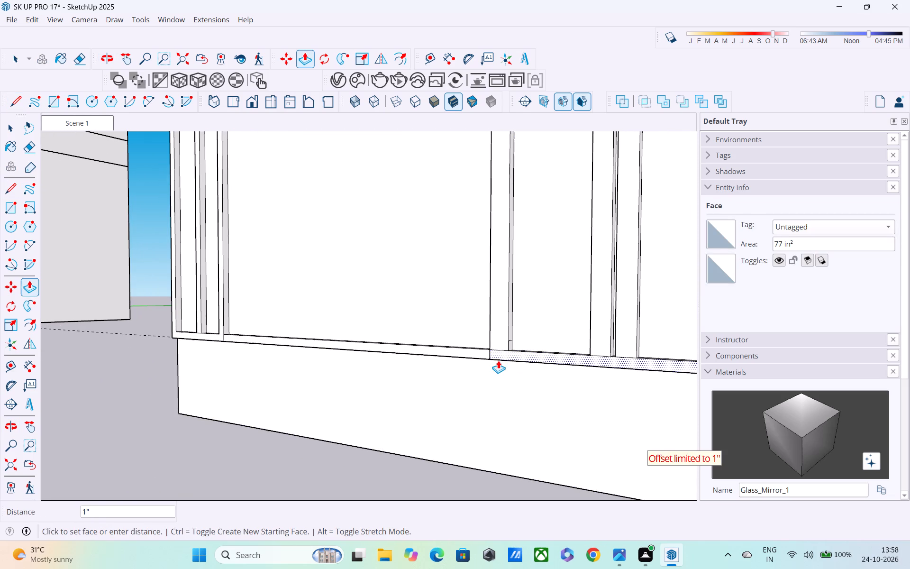
left_click(488, 360)
Erase the seam edges on the lower rail, between its two extruded strips and where it meets the finished end frame.
scroll(444, 363, "down", 6)
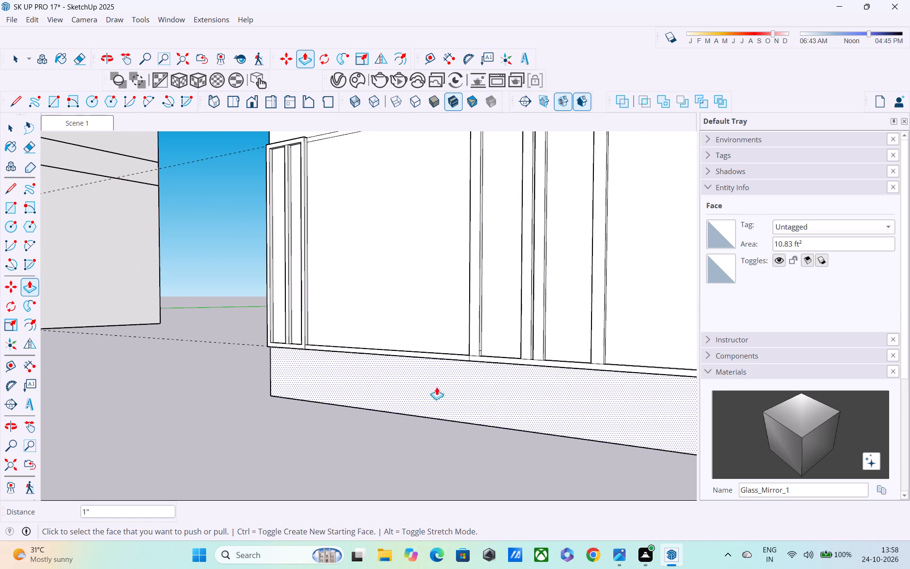
key("e")
scroll(481, 370, "up", 9)
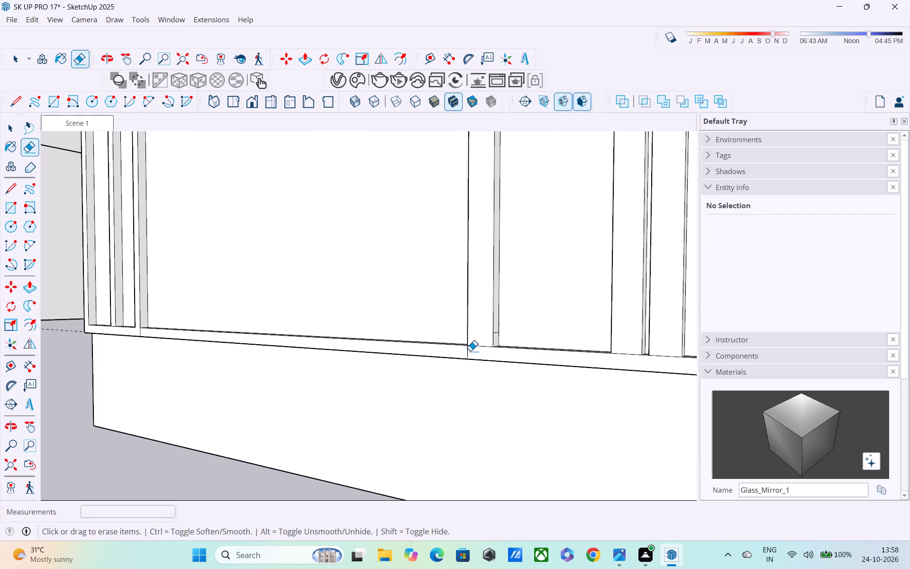
left_click(467, 353)
scroll(478, 363, "down", 5)
scroll(430, 377, "down", 1)
scroll(292, 339, "up", 1)
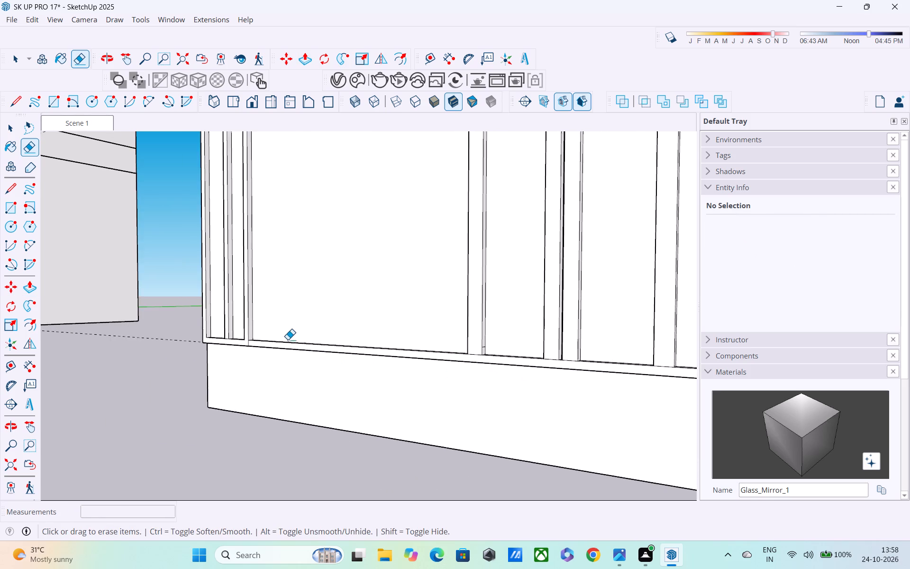
scroll(288, 340, "up", 4)
scroll(207, 339, "up", 5)
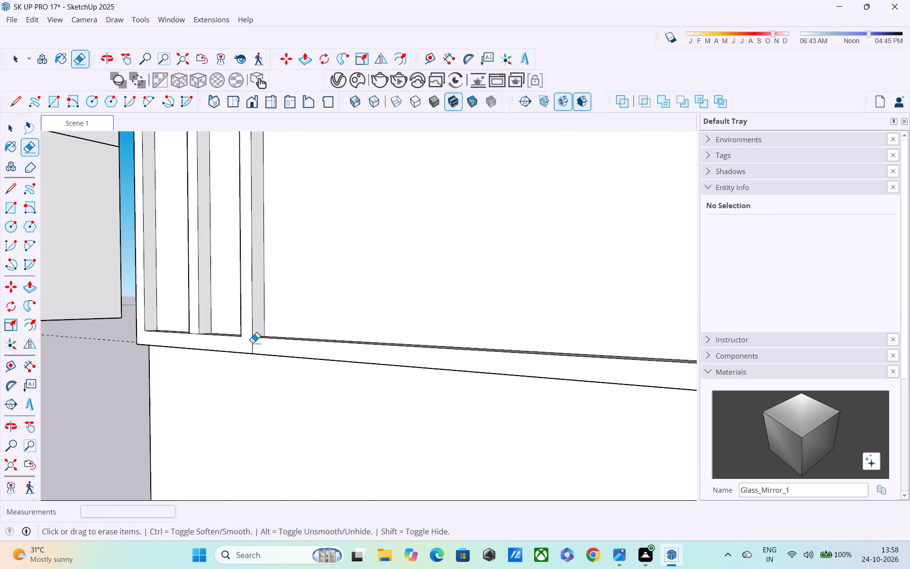
left_click(253, 343)
Examine the extruded lower rail and its junctions with the vertical divisions along the wall.
scroll(258, 356, "down", 5)
scroll(317, 372, "down", 4)
scroll(389, 373, "down", 1)
middle_click_drag(421, 373, 592, 381)
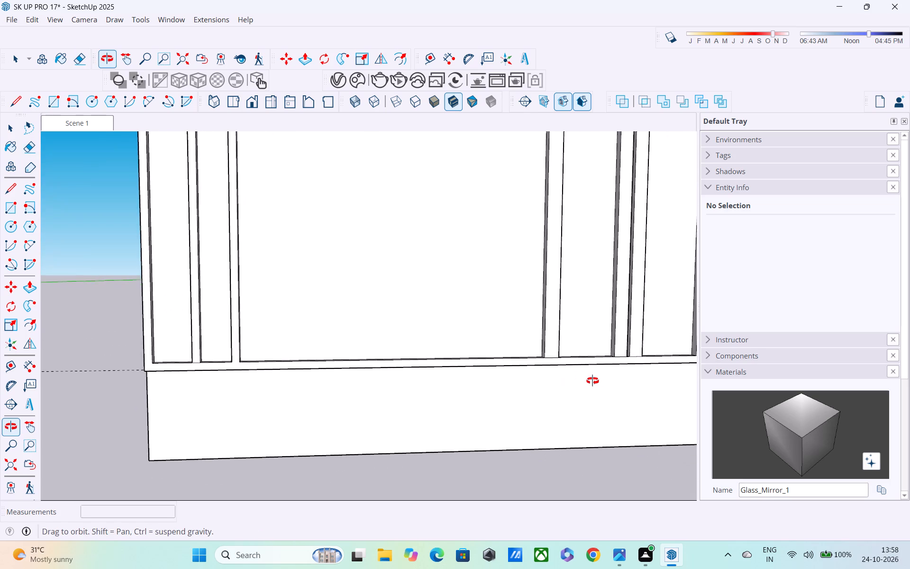
middle_click_drag(592, 381, 593, 381)
middle_click_drag(489, 355, 170, 358)
scroll(187, 360, "down", 1)
scroll(421, 403, "up", 5)
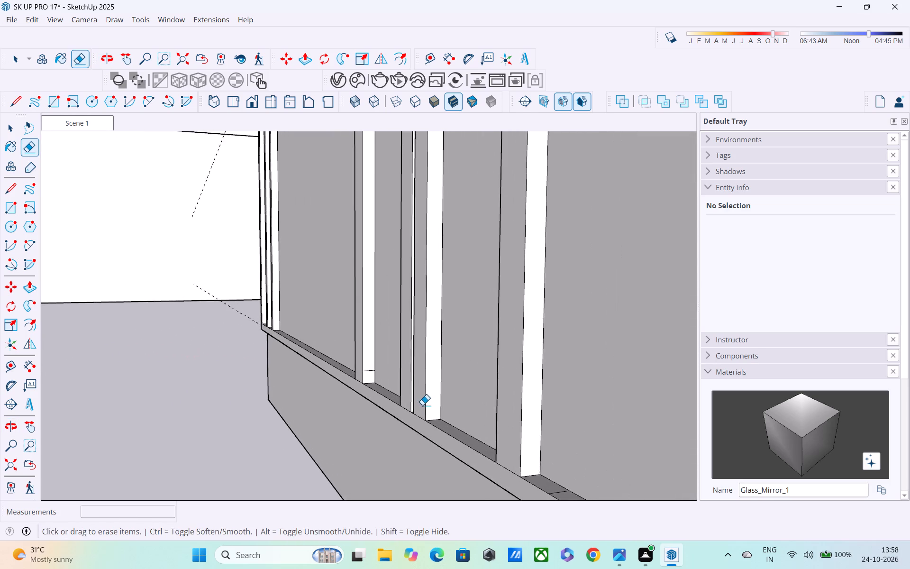
Erase the leftover seam edge across the lower end of the vertical division, just above the lower rail.
scroll(422, 405, "up", 2)
scroll(345, 352, "up", 3)
left_click(373, 373)
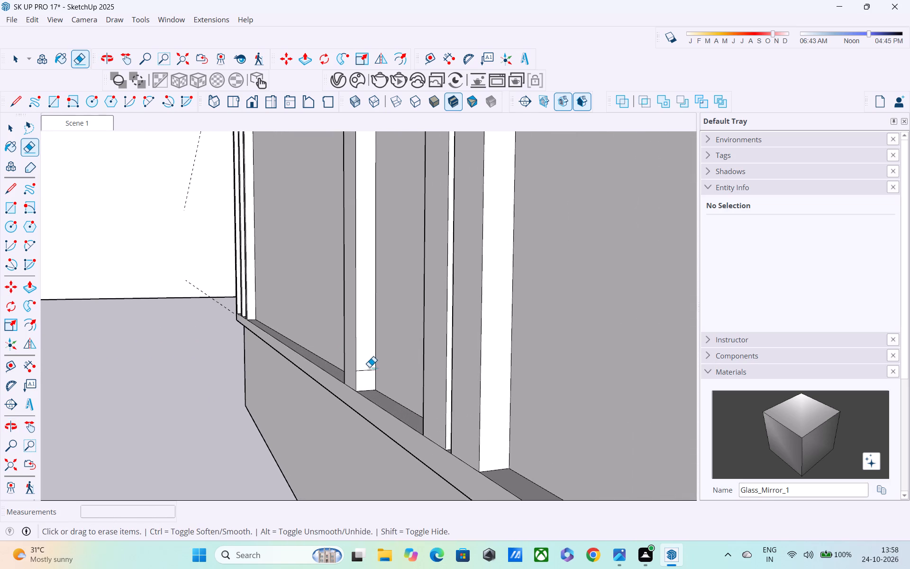
left_click_drag(367, 368, 369, 376)
scroll(370, 376, "up", 1)
middle_click_drag(370, 376, 207, 304, "shift")
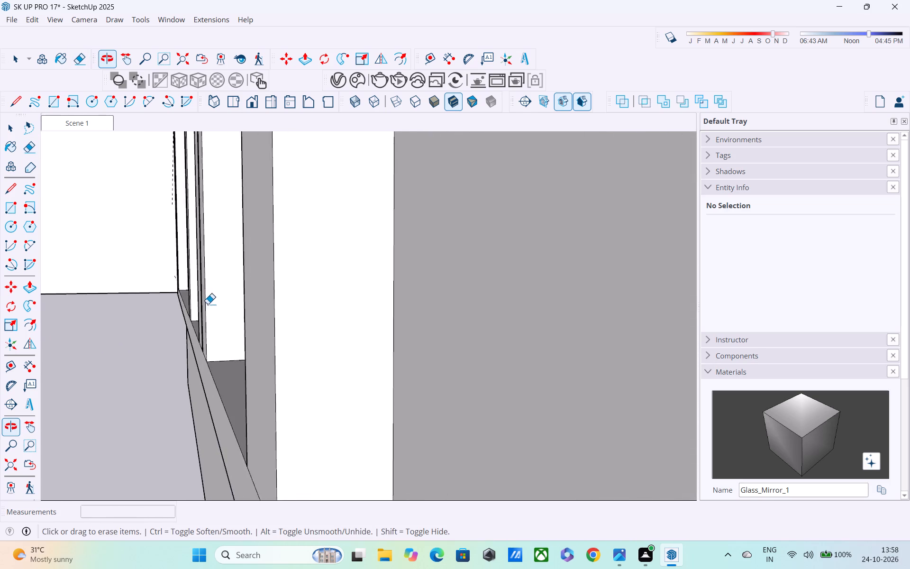
scroll(210, 305, "down", 9)
scroll(291, 341, "up", 4)
left_click_drag(263, 385, 266, 407)
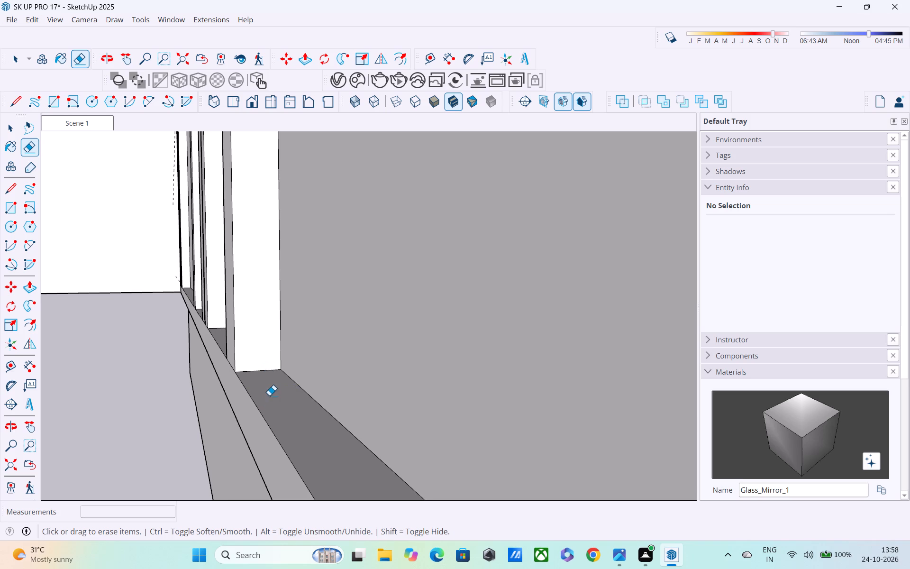
Examine the lower rail from the vertical divisions to the wall's far end, including the divisions still flush with the wall.
scroll(269, 395, "down", 5)
middle_click_drag(270, 390, 239, 343, "shift")
scroll(239, 343, "up", 1, "shift")
scroll(239, 341, "down", 5)
scroll(396, 433, "down", 3)
middle_click_drag(403, 427, 318, 352, "shift")
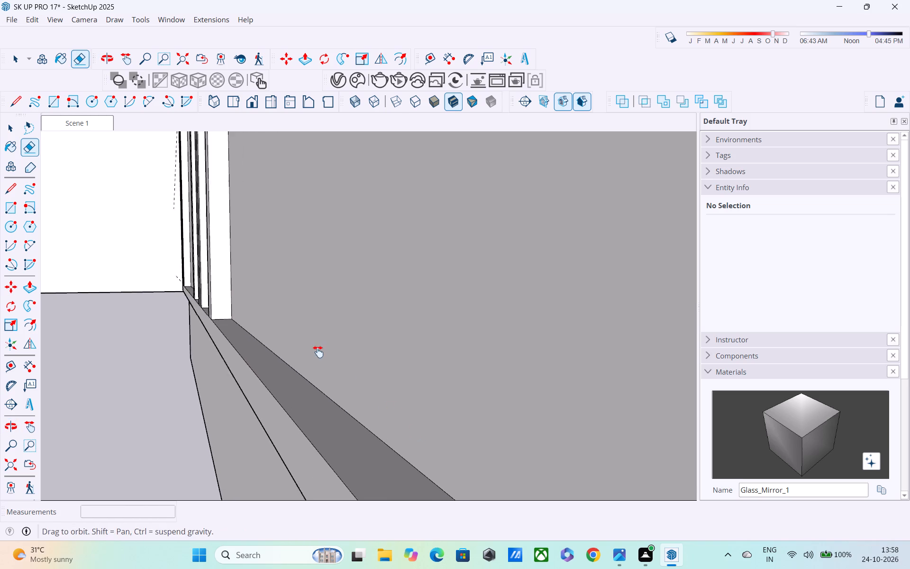
middle_click_drag(318, 352, 312, 349, "shift")
scroll(311, 348, "down", 10)
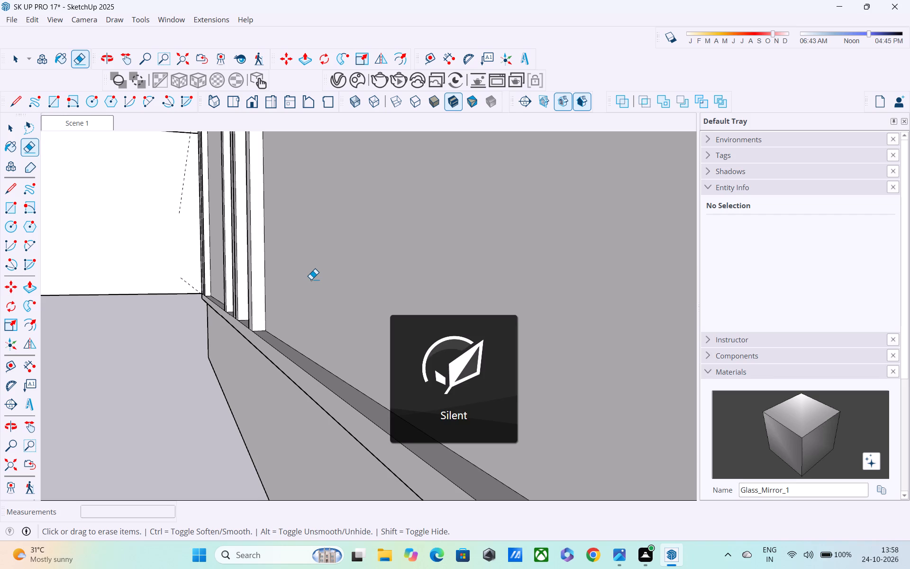
scroll(311, 280, "down", 2)
scroll(326, 321, "down", 6)
middle_click_drag(401, 398, 428, 426)
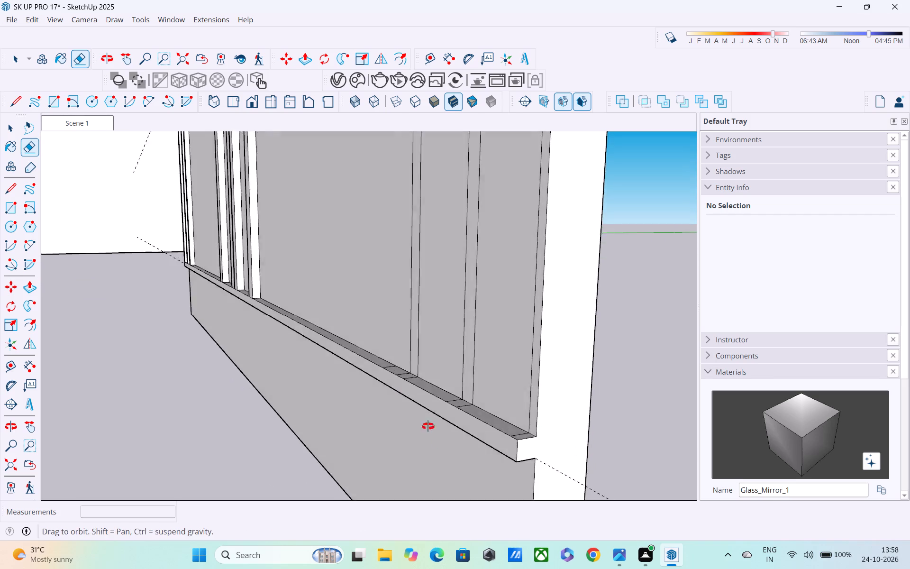
middle_click_drag(428, 426, 504, 474)
key("space")
scroll(424, 341, "down", 4)
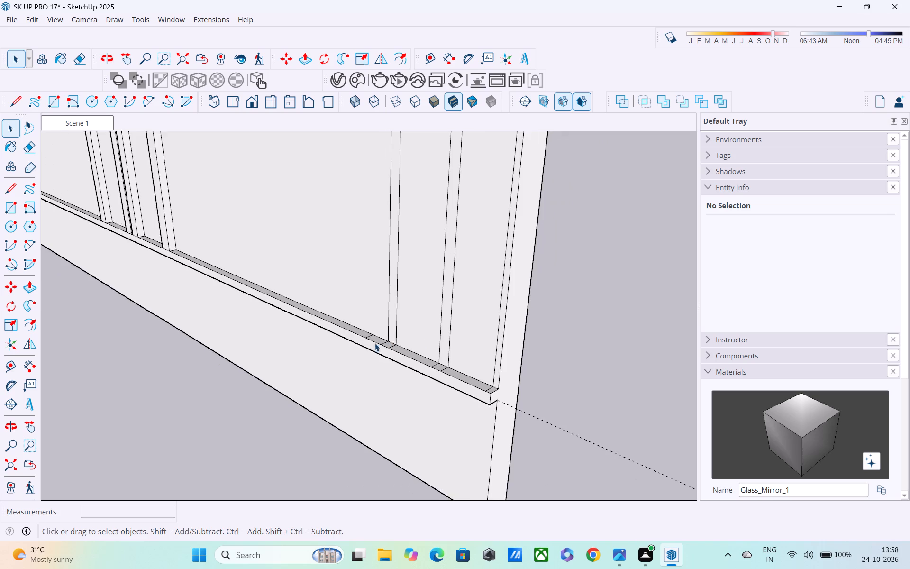
scroll(382, 344, "down", 1)
middle_click_drag(531, 344, 579, 336)
scroll(546, 326, "down", 1)
scroll(587, 284, "up", 1)
scroll(587, 284, "down", 5)
middle_click_drag(476, 287, 597, 277)
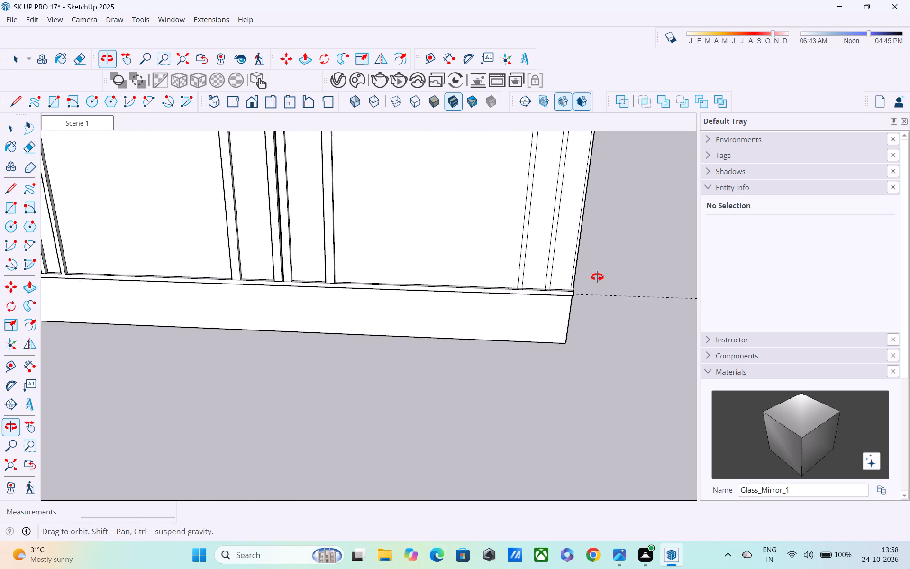
middle_click_drag(597, 277, 610, 210)
scroll(551, 220, "down", 6)
middle_click_drag(532, 229, 532, 237)
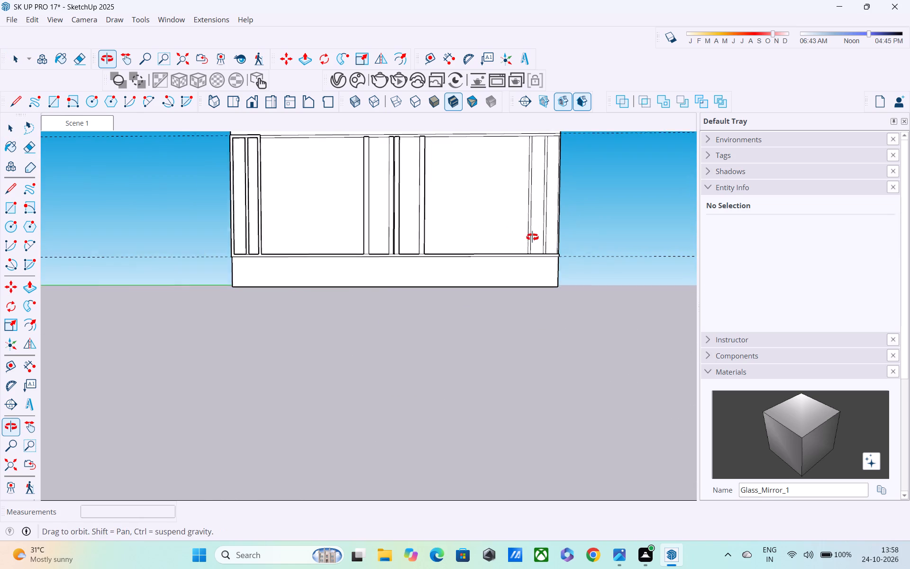
middle_click_drag(532, 237, 512, 302)
Push/Pull the two narrow vertical division strips near the wall's far end outward 1".
scroll(536, 203, "up", 8)
key("p")
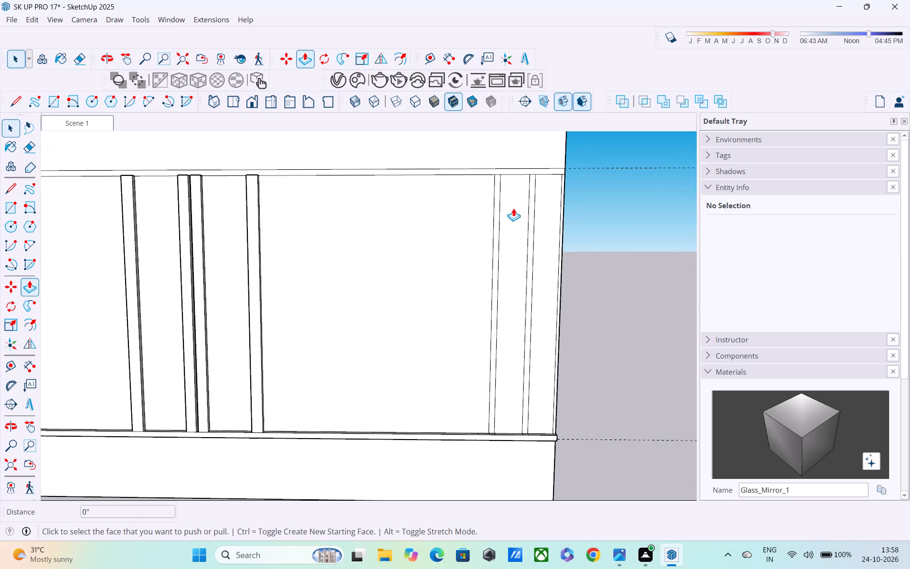
scroll(505, 221, "up", 3)
left_click(494, 233)
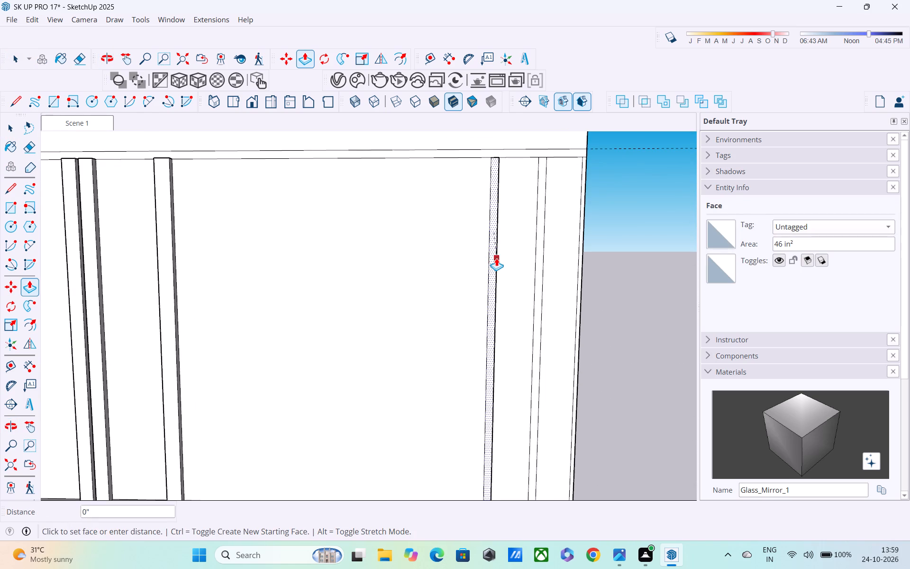
left_click(529, 153)
left_click(543, 214)
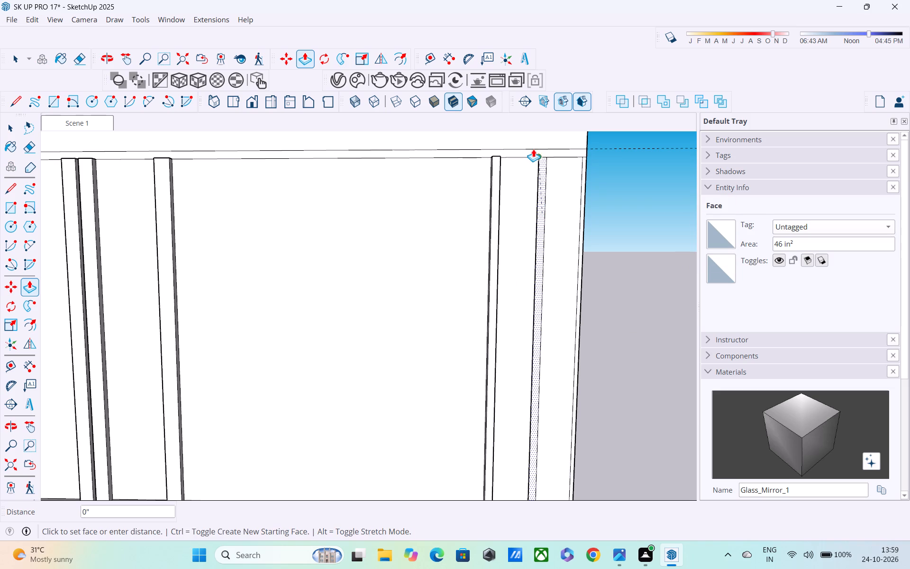
left_click(526, 154)
Push/Pull the remaining upper frame strip and the vertical end frame strip outward 1" at the same end of the wall.
middle_click_drag(545, 187, 544, 244)
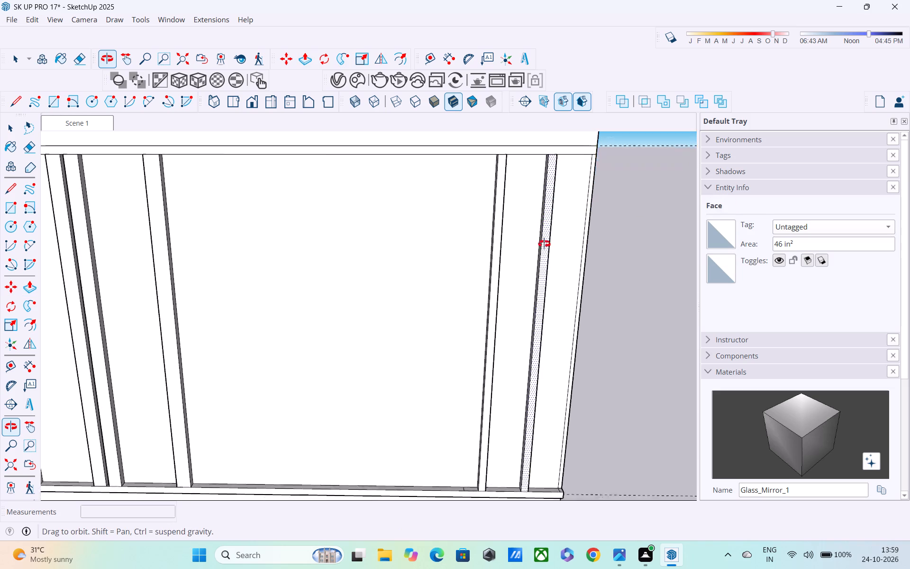
middle_click_drag(544, 244, 242, 291)
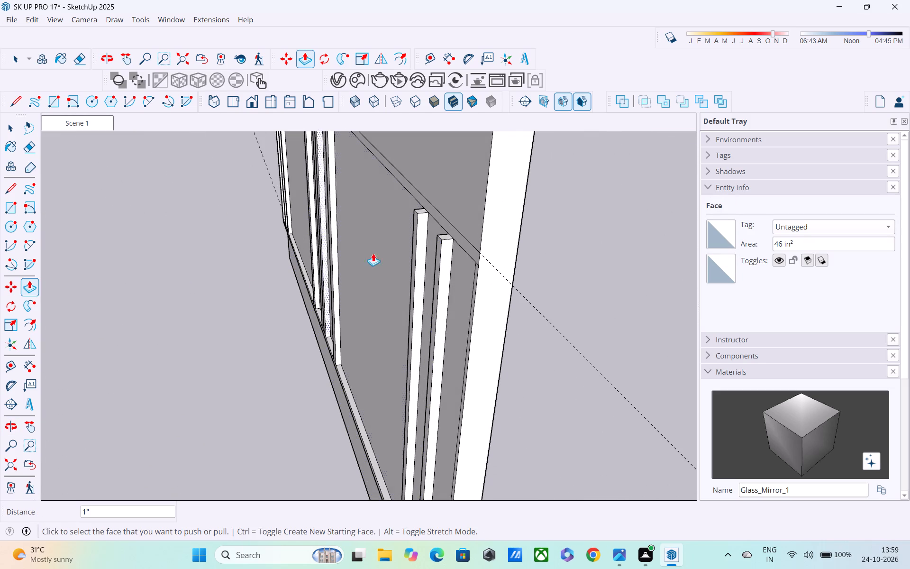
left_click(458, 243)
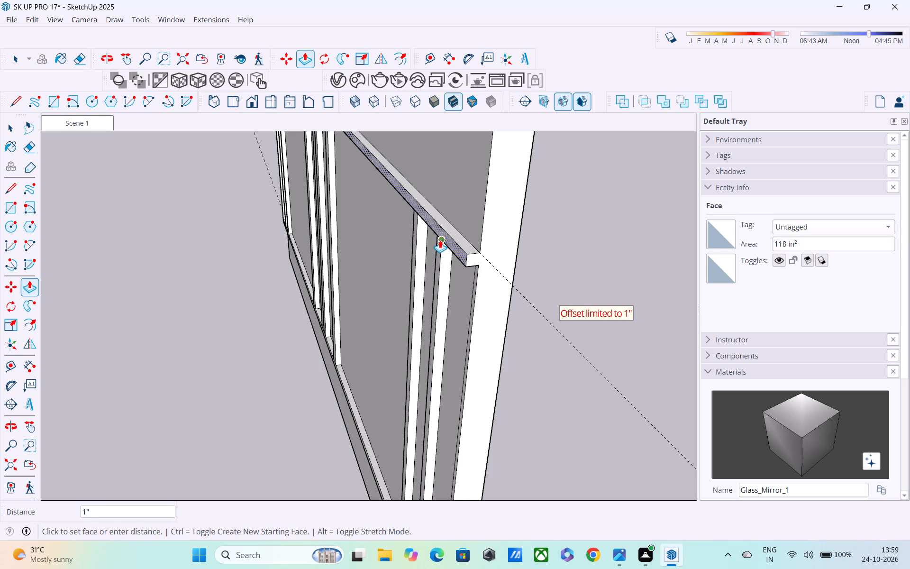
left_click(439, 239)
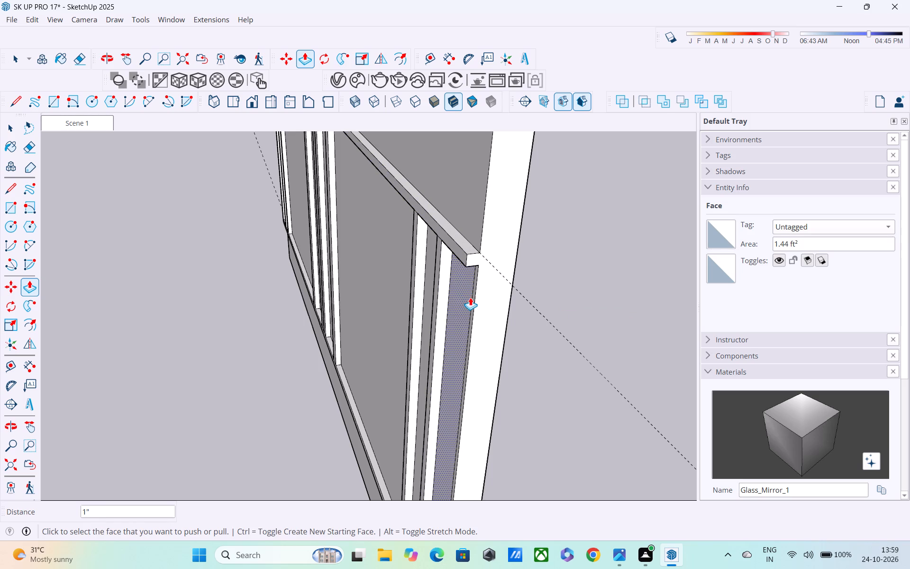
left_click(473, 312)
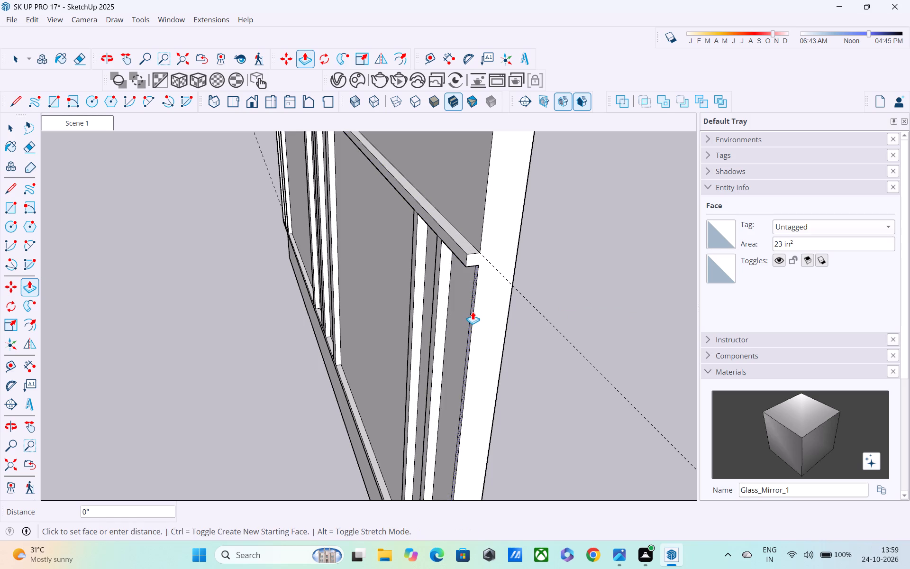
left_click(464, 265)
Examine the extruded window frame and vertical divisions from both ends and the front of the wall.
middle_click_drag(445, 299, 669, 202)
scroll(218, 436, "down", 4)
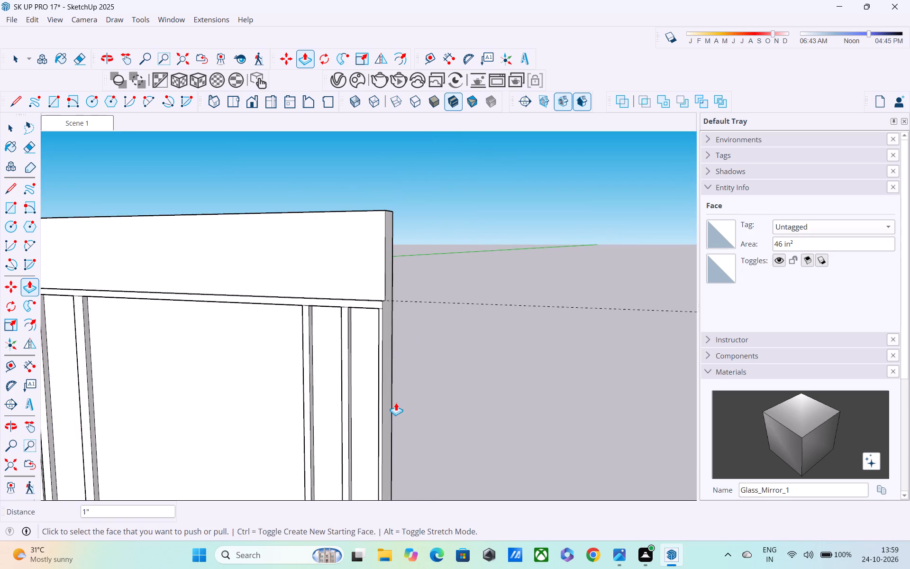
middle_click_drag(394, 397, 254, 353)
scroll(258, 358, "down", 4)
middle_click_drag(264, 384, 437, 386)
middle_click_drag(437, 386, 814, 358, "shift")
middle_click_drag(428, 358, 693, 379)
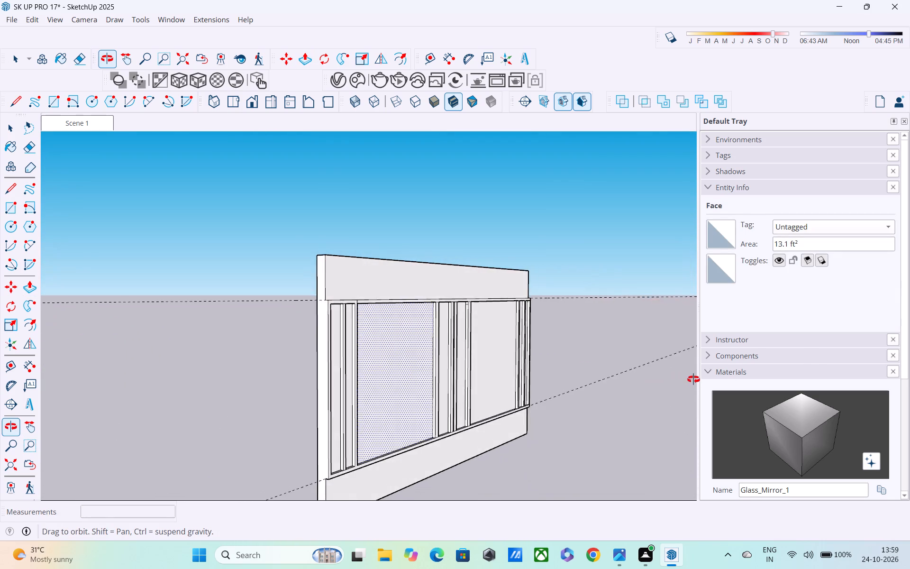
middle_click_drag(693, 379, 732, 377)
middle_click_drag(309, 337, 345, 425)
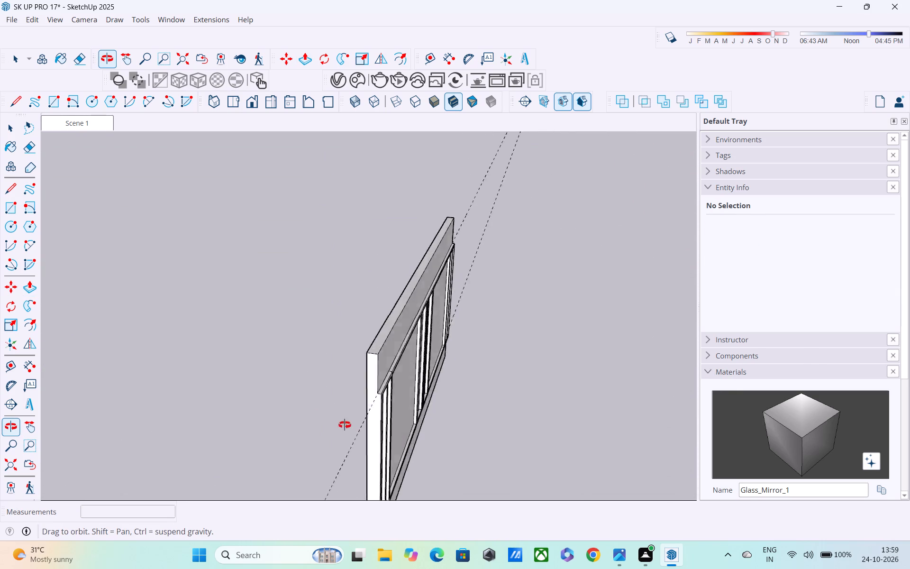
middle_click_drag(345, 425, 212, 363)
middle_click_drag(273, 375, 250, 295)
middle_click_drag(292, 404, 274, 340)
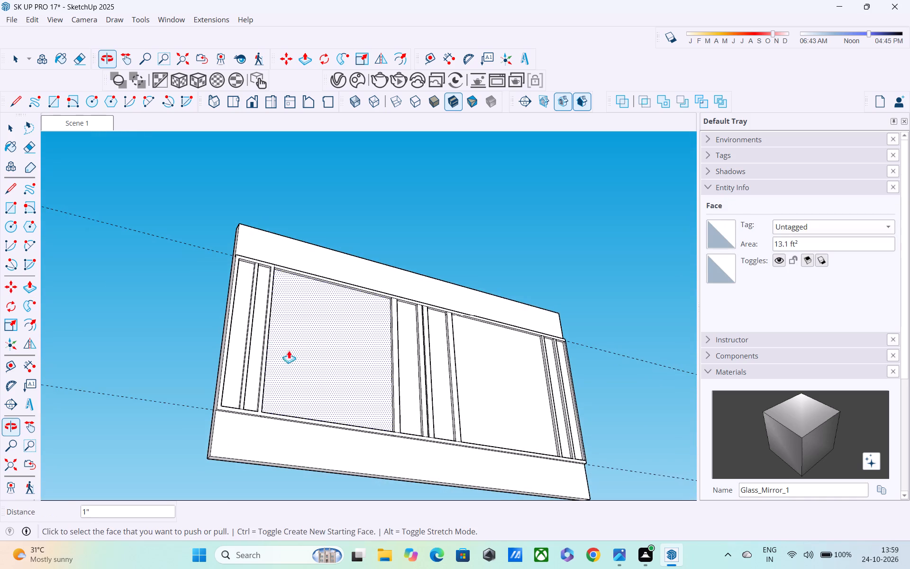
middle_click_drag(390, 383, 346, 470)
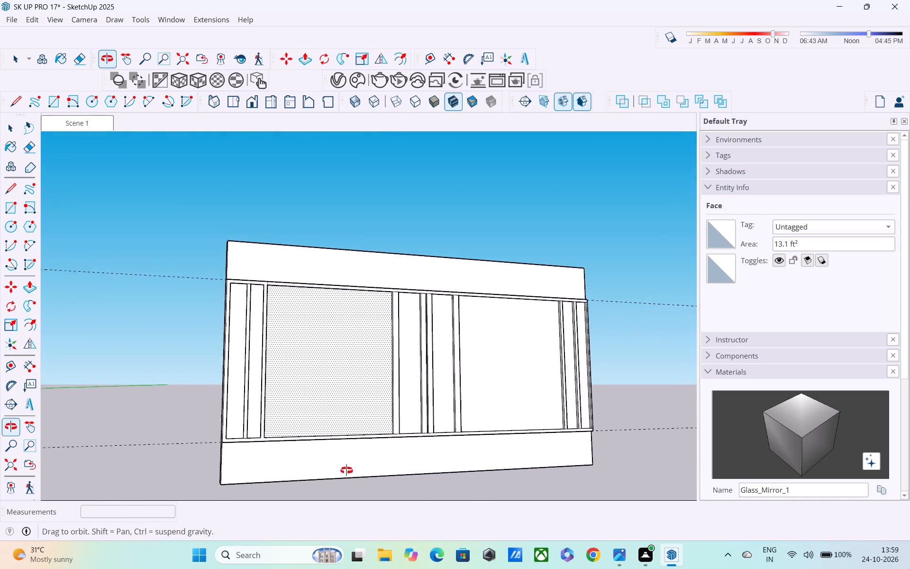
middle_click_drag(346, 470, 354, 457)
scroll(493, 284, "down", 1)
scroll(491, 284, "up", 3)
scroll(416, 298, "up", 9)
Draw two 1" vertical lines across the upper rail, continuing both edges of the narrow gap between the middle divisions.
middle_click_drag(423, 313, 344, 367)
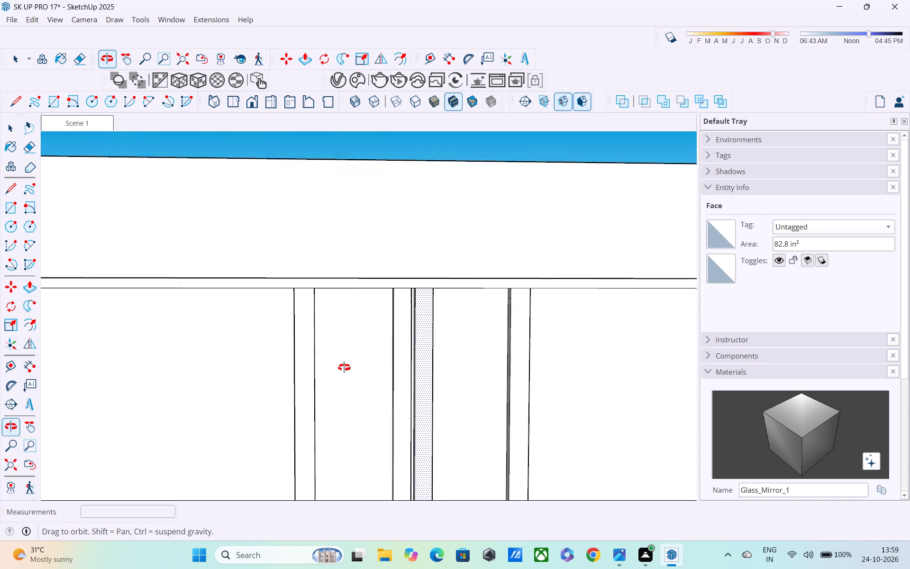
middle_click_drag(344, 367, 298, 395)
scroll(298, 395, "down", 1)
scroll(542, 326, "up", 4)
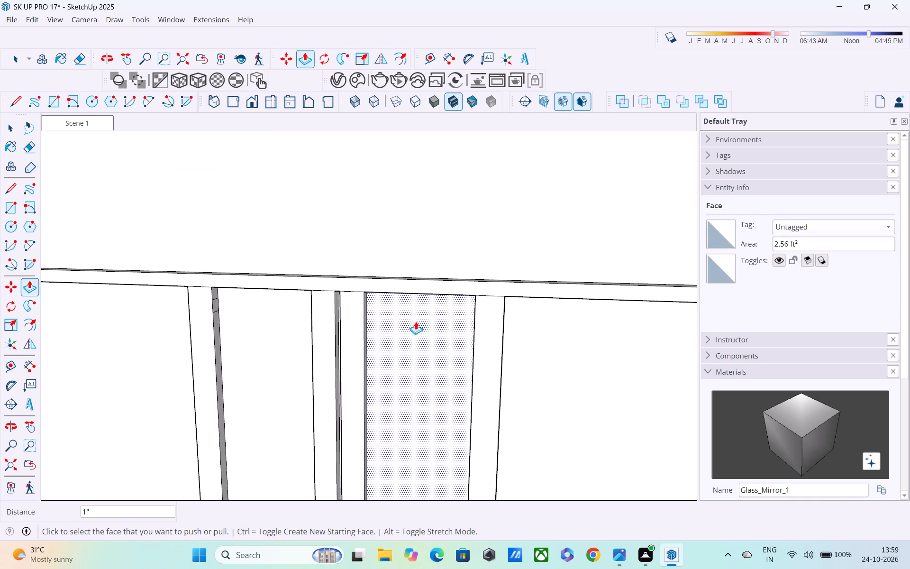
scroll(416, 321, "up", 5)
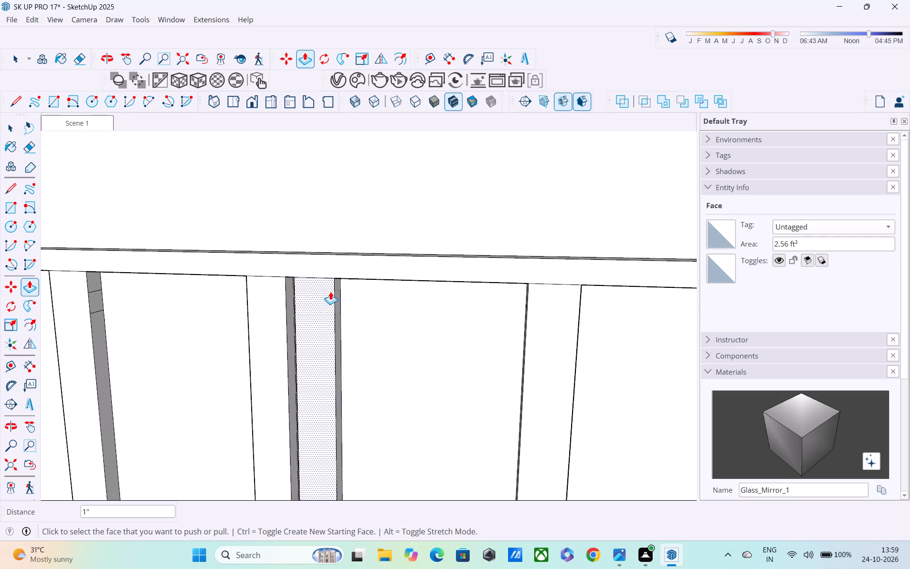
middle_click_drag(330, 292, 348, 260)
key("l")
scroll(300, 286, "up", 3)
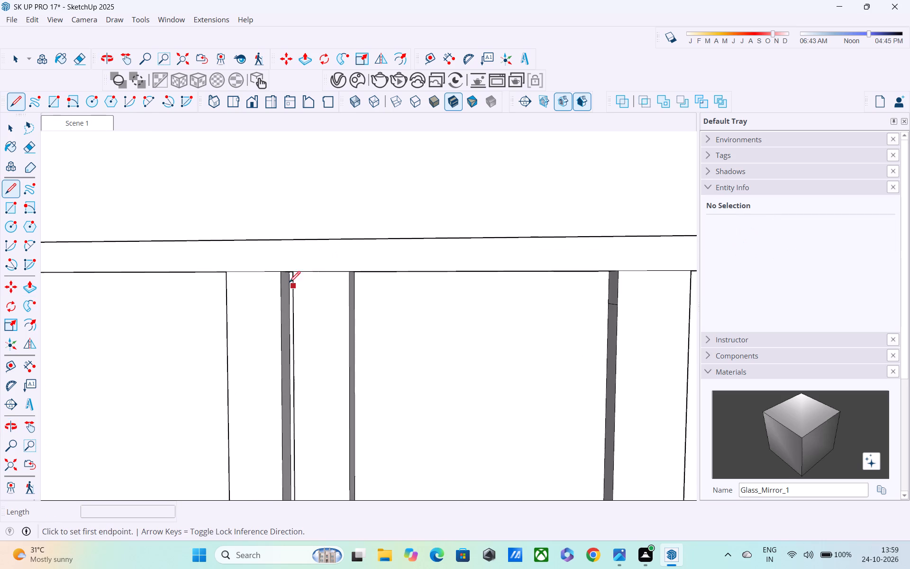
left_click(279, 276)
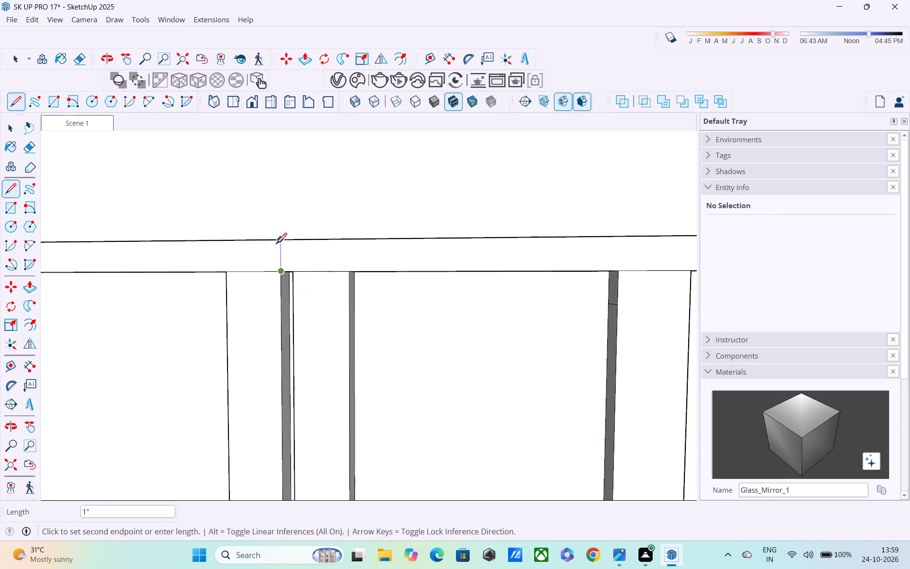
left_click(276, 245)
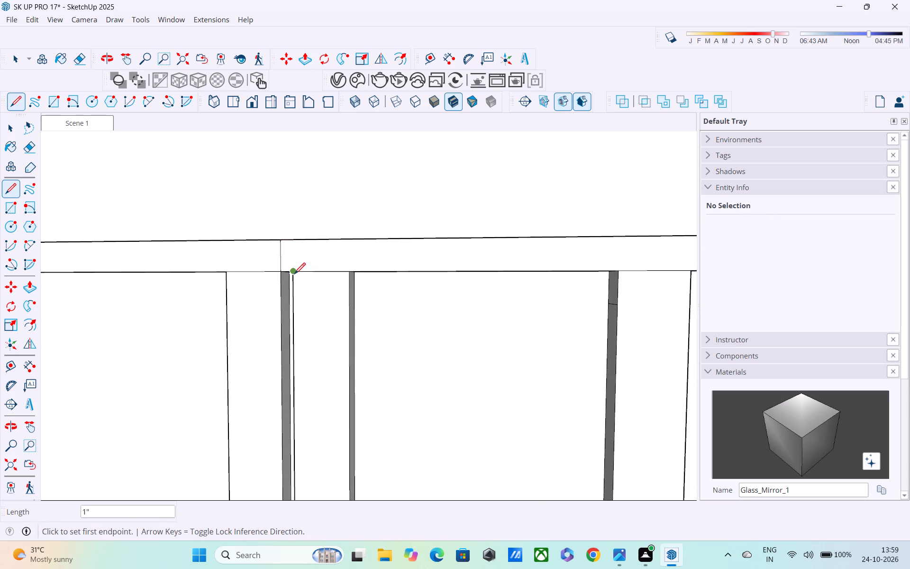
left_click(294, 275)
left_click(297, 243)
Push/Pull the small upper-rail face between the two lines back to the wall face, extending the gap through the rail.
middle_click_drag(299, 248, 297, 262)
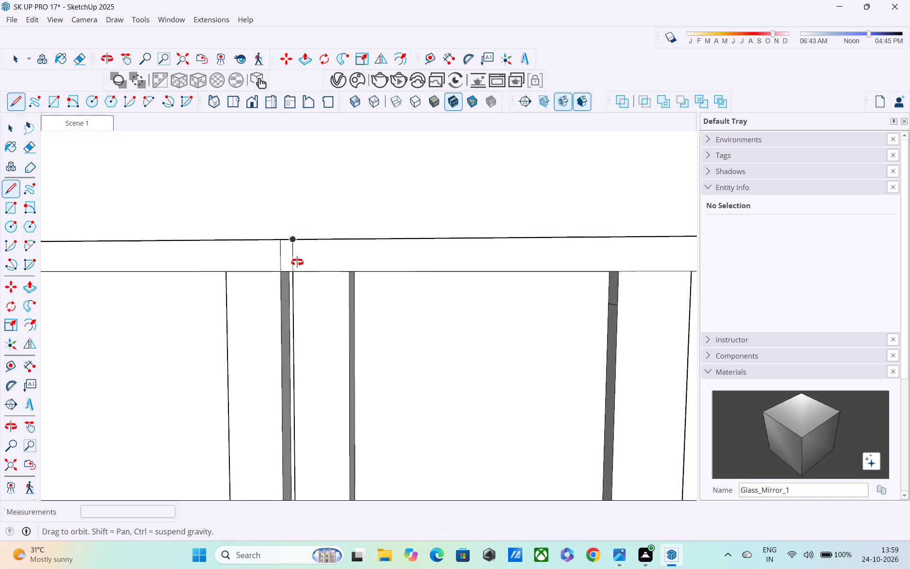
middle_click_drag(297, 262, 253, 329)
key("p")
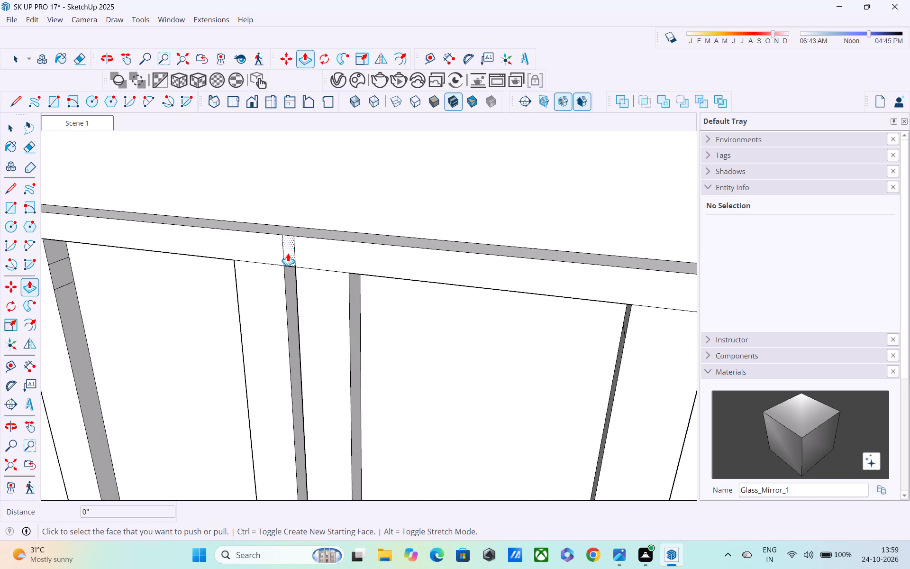
left_click(288, 253)
middle_click_drag(295, 222, 297, 226)
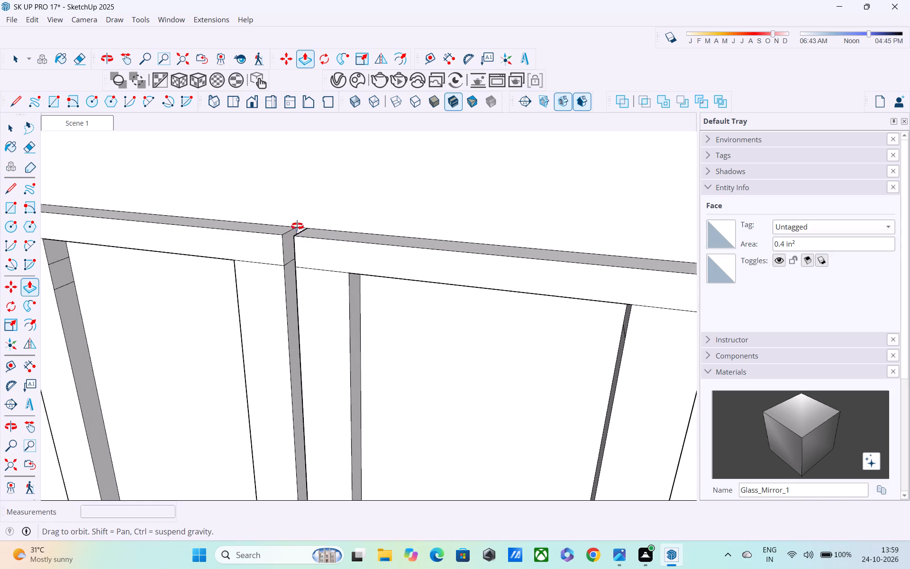
middle_click_drag(297, 226, 258, 372)
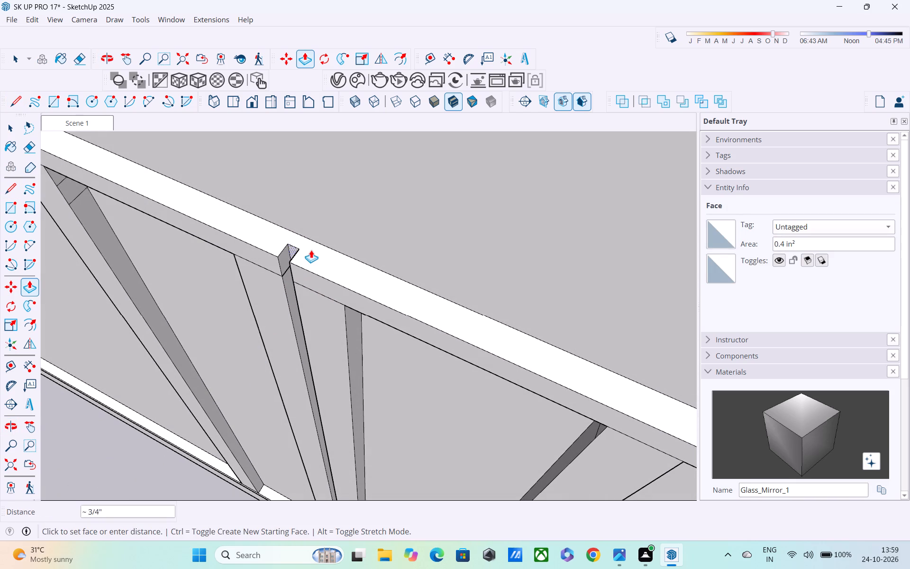
left_click(316, 241)
Erase the two leftover horizontal edges crossing the narrow gap where it cuts through the upper rail.
key("e")
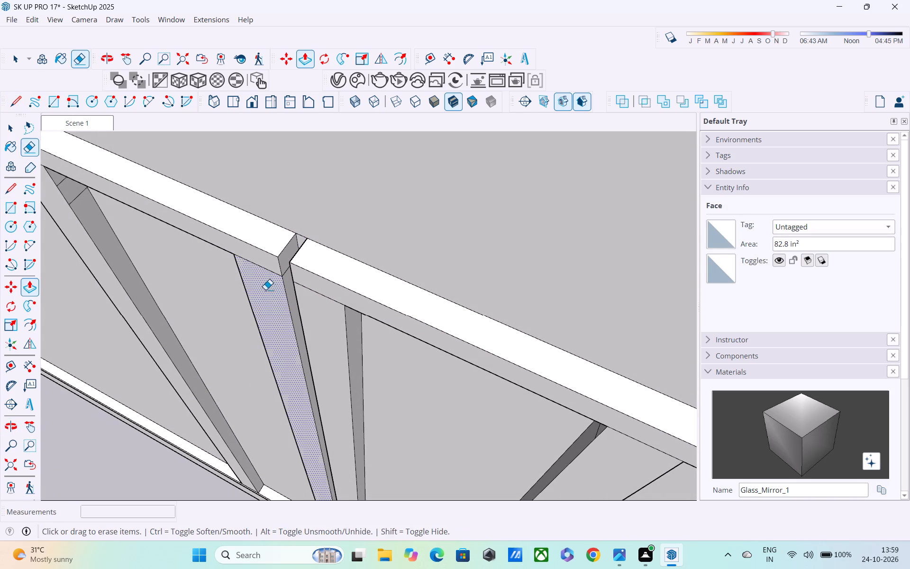
scroll(293, 248, "up", 8)
left_click(311, 230)
middle_click_drag(297, 239, 311, 210)
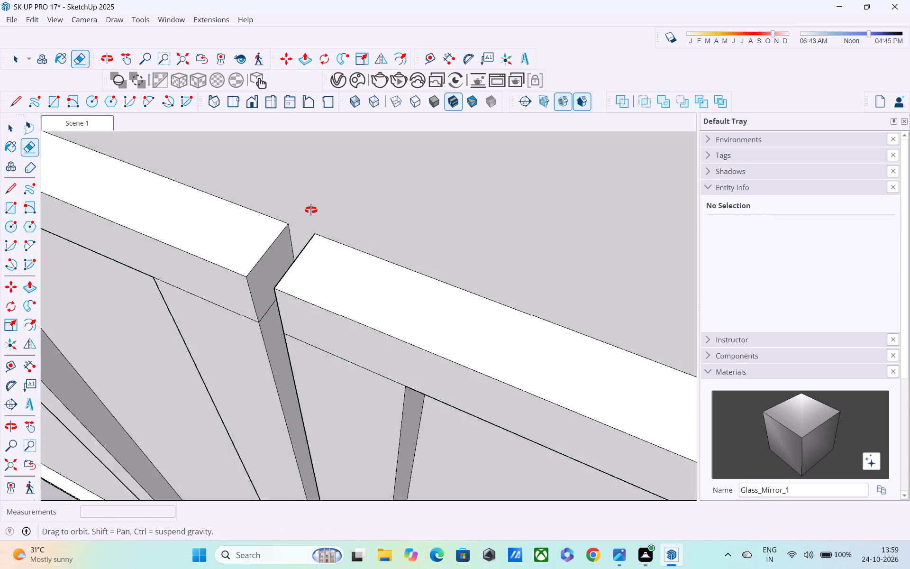
middle_click_drag(311, 210, 334, 178)
middle_click_drag(210, 345, 307, 254)
scroll(273, 324, "up", 3)
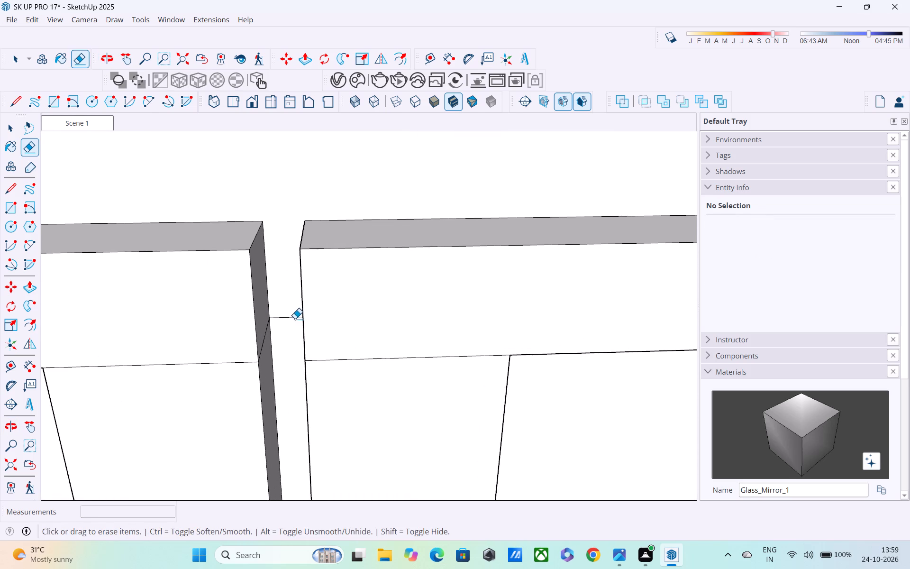
left_click(293, 319)
Draw two 1" vertical lines across the lower rail, continuing both edges of the narrow gap between the middle divisions.
scroll(290, 334, "down", 3)
middle_click_drag(298, 376, 309, 256, "shift")
scroll(309, 259, "down", 5)
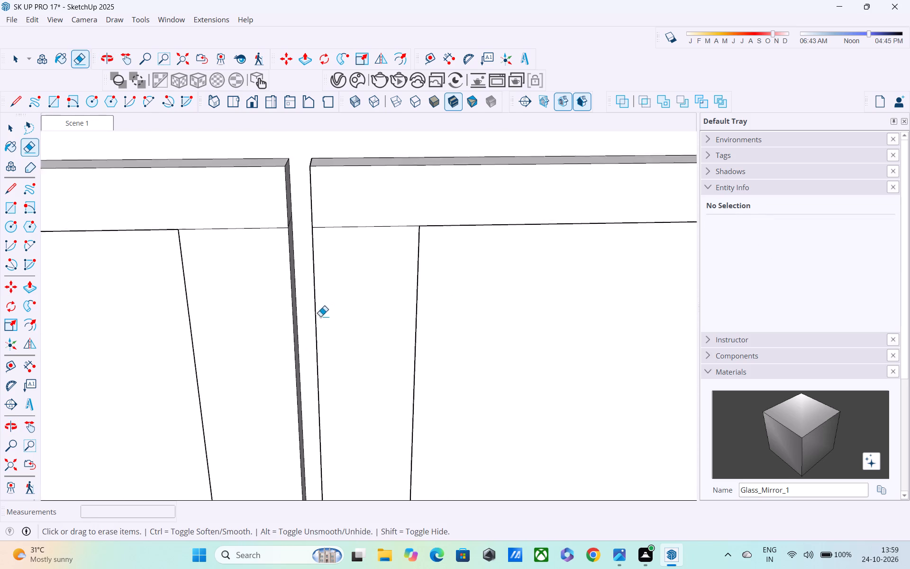
middle_click_drag(335, 339, 351, 202, "shift")
scroll(350, 208, "down", 6)
middle_click_drag(360, 312, 365, 188, "shift")
scroll(365, 188, "up", 1)
scroll(346, 252, "down", 5)
middle_click_drag(363, 295, 368, 204, "shift")
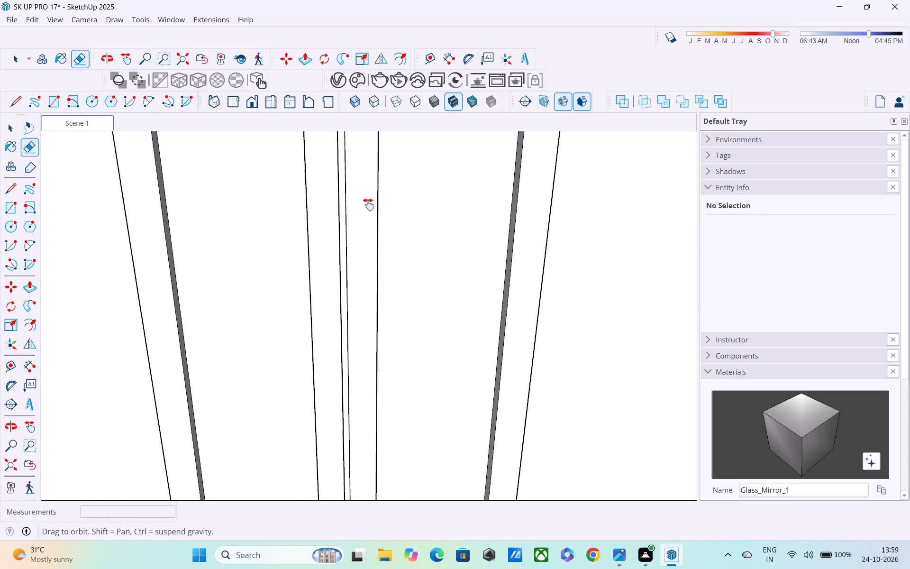
middle_click_drag(368, 204, 369, 185, "shift")
scroll(369, 185, "up", 1)
scroll(366, 268, "down", 9)
scroll(384, 324, "down", 1, "shift")
middle_click_drag(383, 321, 395, 256, "shift")
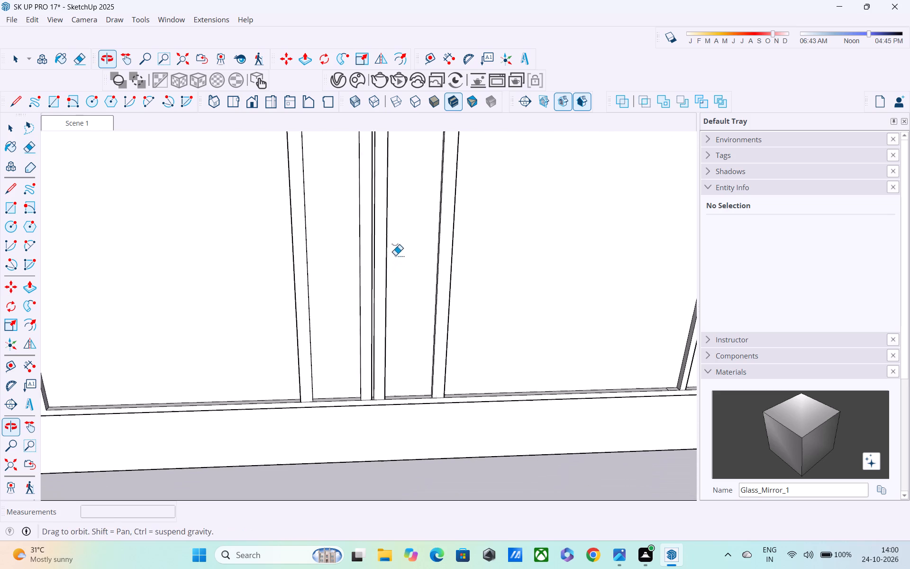
middle_click_drag(391, 396, 392, 292)
scroll(388, 372, "up", 4)
middle_click_drag(372, 408, 372, 342)
scroll(368, 386, "up", 3)
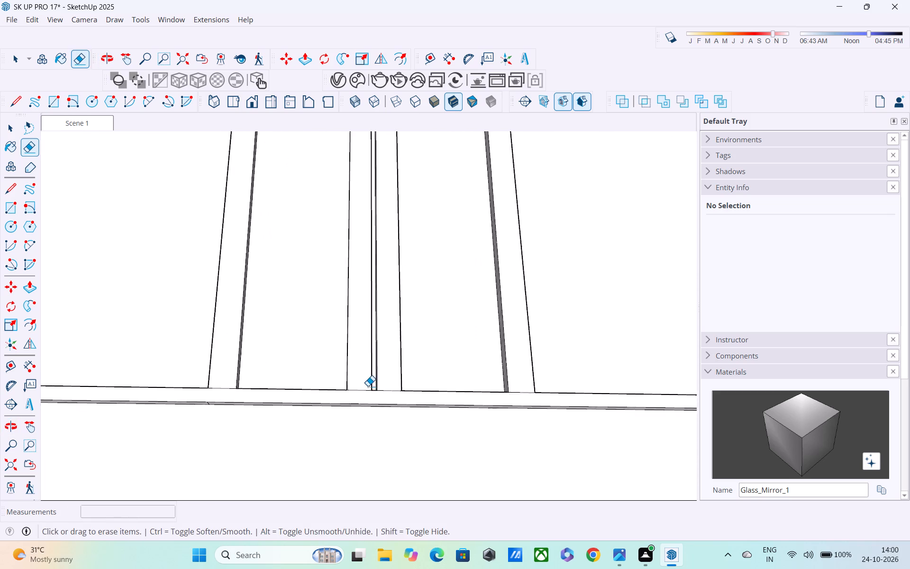
scroll(368, 386, "up", 2)
key("l")
scroll(363, 401, "up", 4)
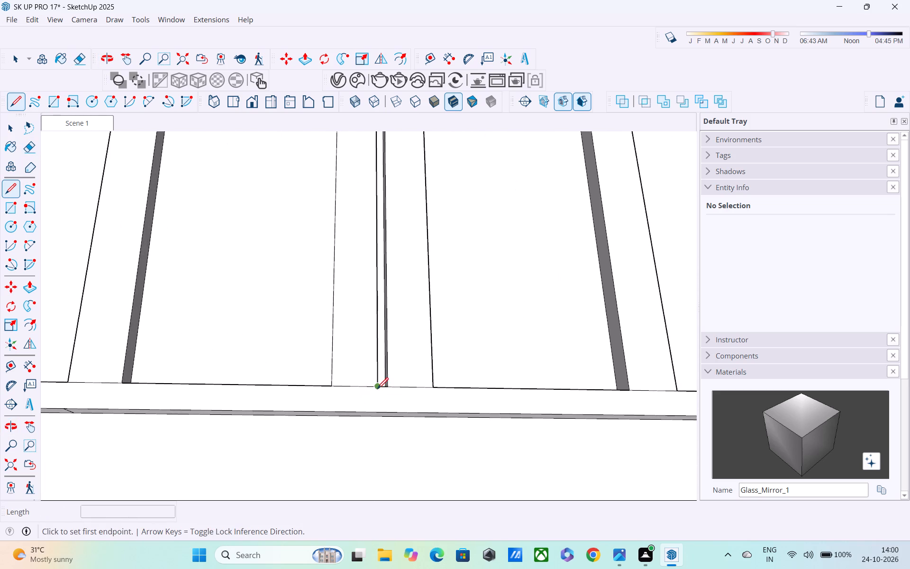
left_click(377, 390)
left_click(378, 412)
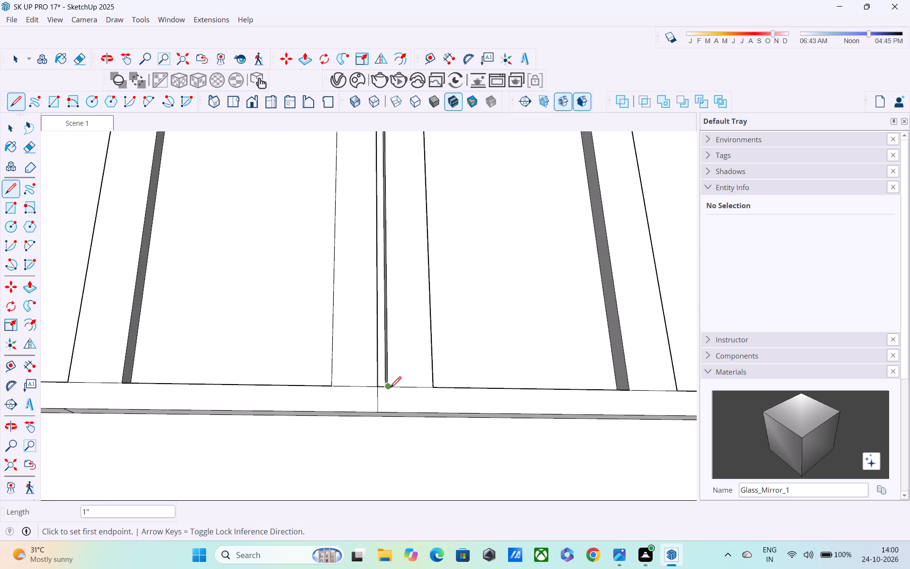
left_click(387, 385)
left_click(389, 414)
Push/Pull the small lower-rail face between the two lines back 1" to the wall face, extending the gap through the rail.
key("p")
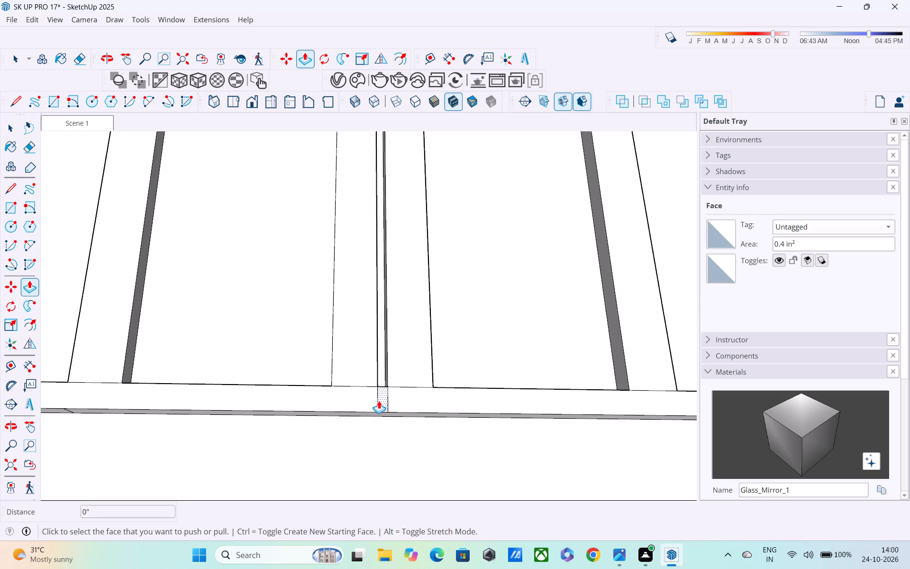
left_click(382, 401)
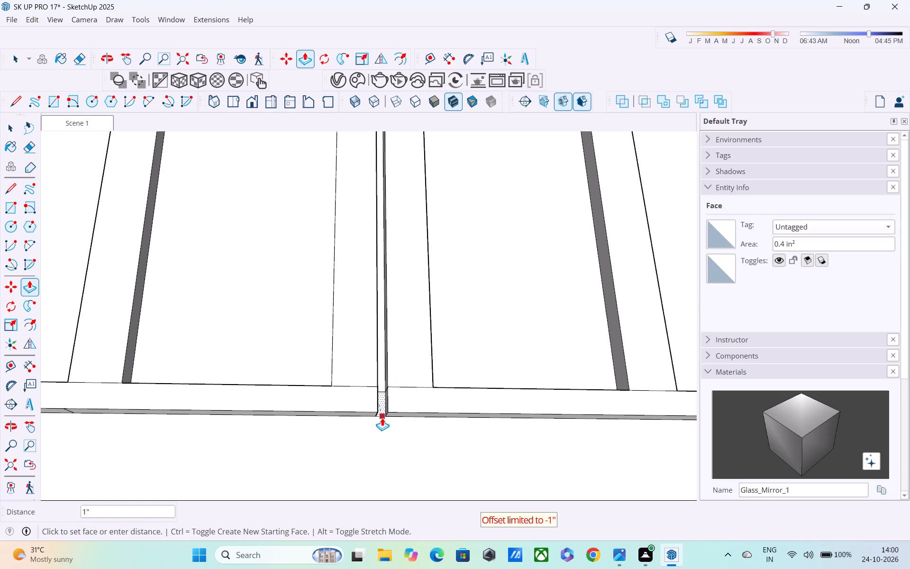
left_click(382, 418)
Erase the two leftover horizontal edges crossing the gap at the lower rail.
middle_click_drag(377, 423, 257, 518)
scroll(392, 398, "up", 12)
middle_click_drag(373, 361, 428, 360)
scroll(428, 360, "up", 6)
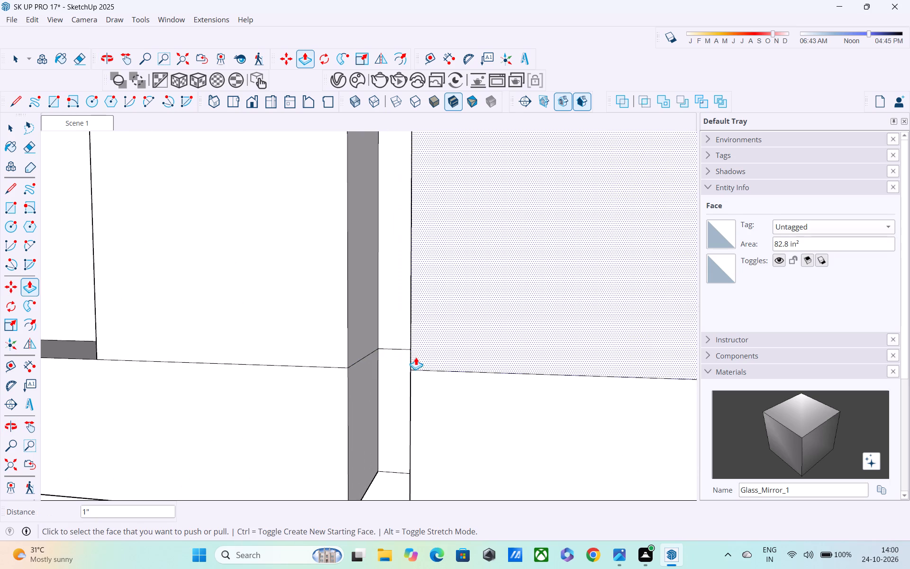
key("e")
scroll(402, 360, "up", 4)
left_click_drag(397, 340, 388, 381)
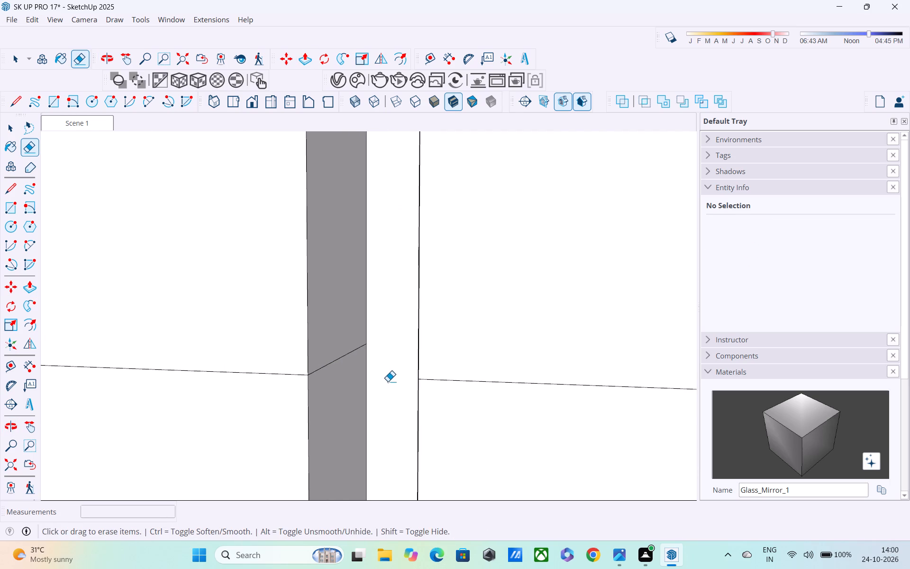
scroll(388, 381, "down", 3)
middle_click_drag(387, 391, 392, 246, "shift")
middle_click_drag(377, 368, 388, 320, "shift")
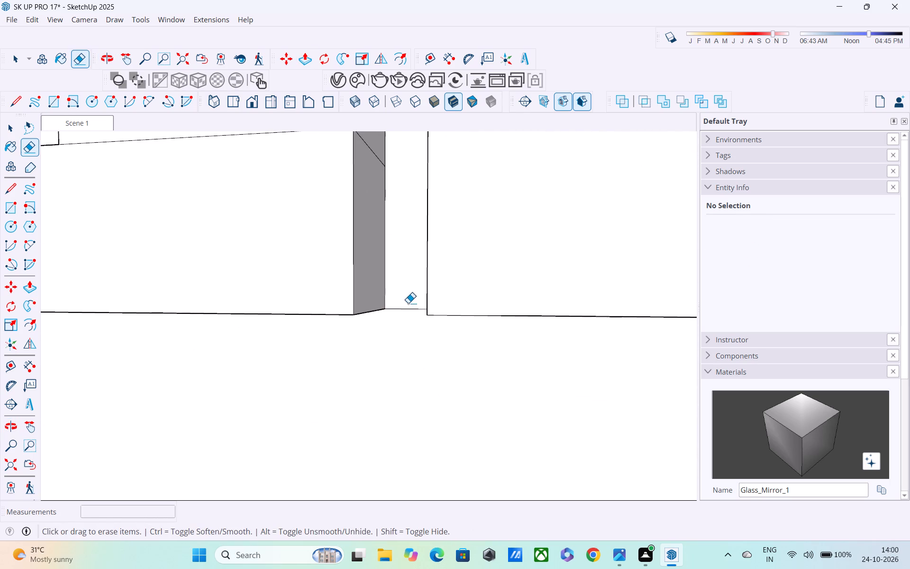
left_click_drag(408, 303, 400, 358)
Erase the short edge on the gap's side face and the seams joining both middle divisions to the upper rail.
scroll(396, 347, "down", 12)
scroll(396, 291, "down", 6)
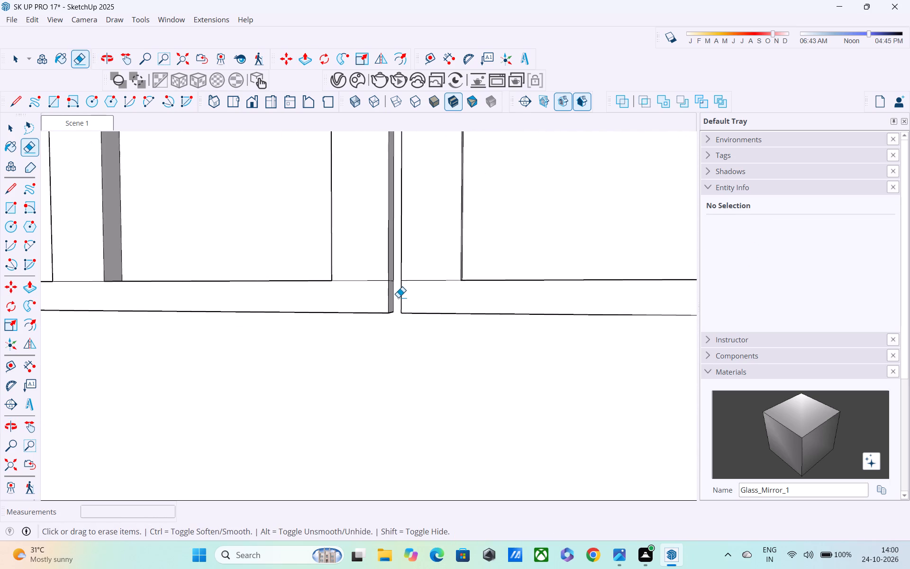
middle_click_drag(399, 298, 407, 529, "shift")
scroll(407, 409, "down", 1, "shift")
scroll(411, 356, "down", 5)
middle_click_drag(425, 367, 425, 544, "shift")
scroll(424, 360, "down", 4)
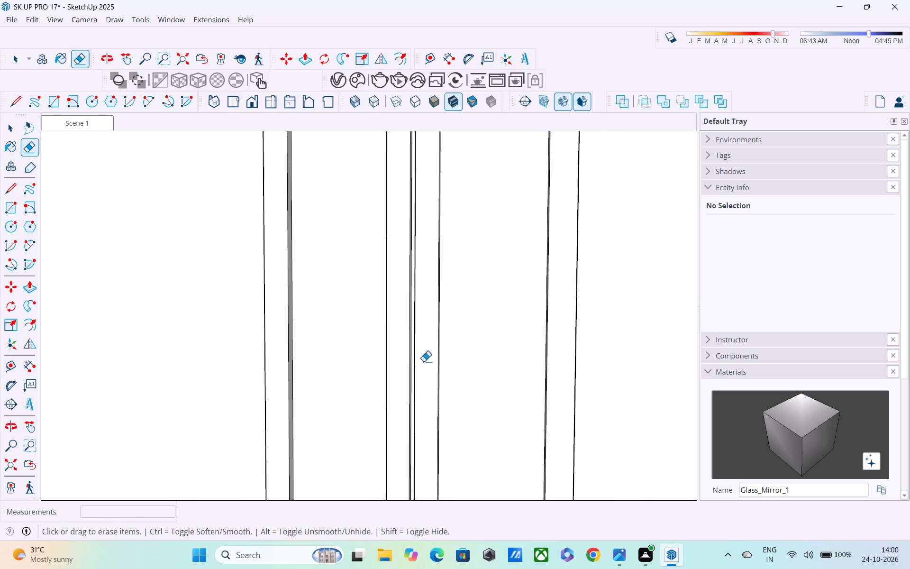
scroll(426, 328, "down", 12)
middle_click_drag(424, 326, 423, 463, "shift")
scroll(418, 326, "up", 13)
scroll(432, 322, "up", 11)
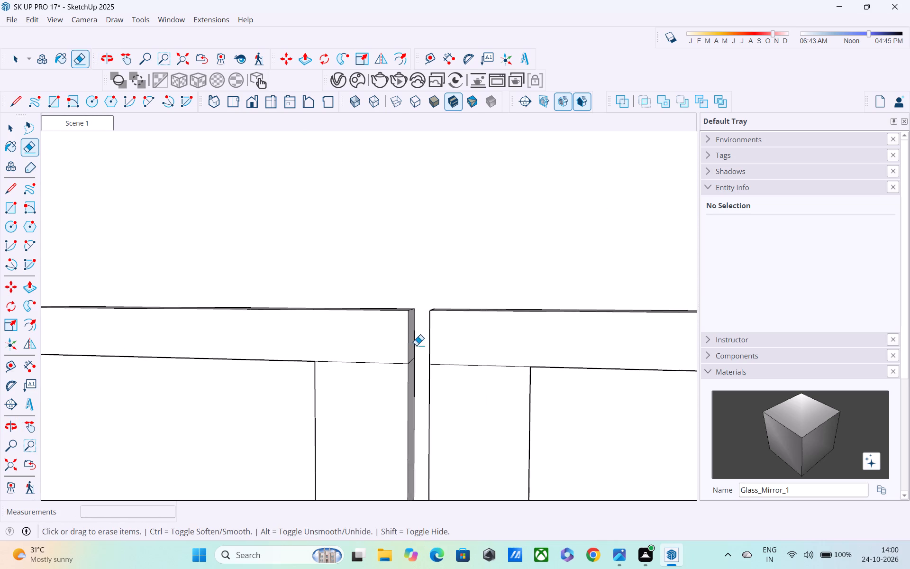
scroll(409, 367, "up", 4)
left_click_drag(412, 359, 411, 375)
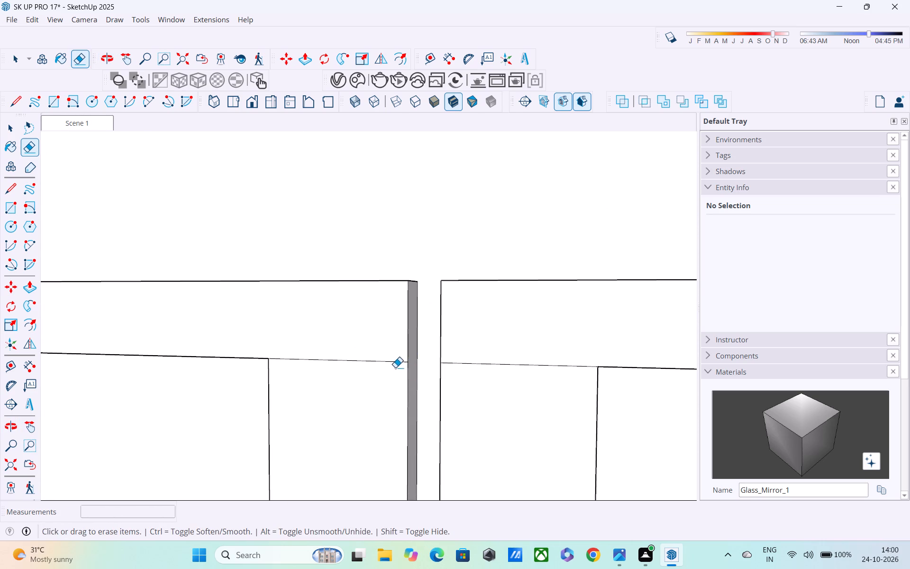
scroll(395, 367, "down", 4)
left_click_drag(388, 364, 386, 378)
scroll(386, 378, "down", 5)
left_click_drag(455, 366, 453, 394)
Remove the two short stray edges from the side face of the neighbouring vertical division, just below the upper rail.
scroll(452, 392, "down", 4)
scroll(317, 339, "up", 1, "shift")
scroll(316, 347, "down", 2)
scroll(227, 391, "up", 4)
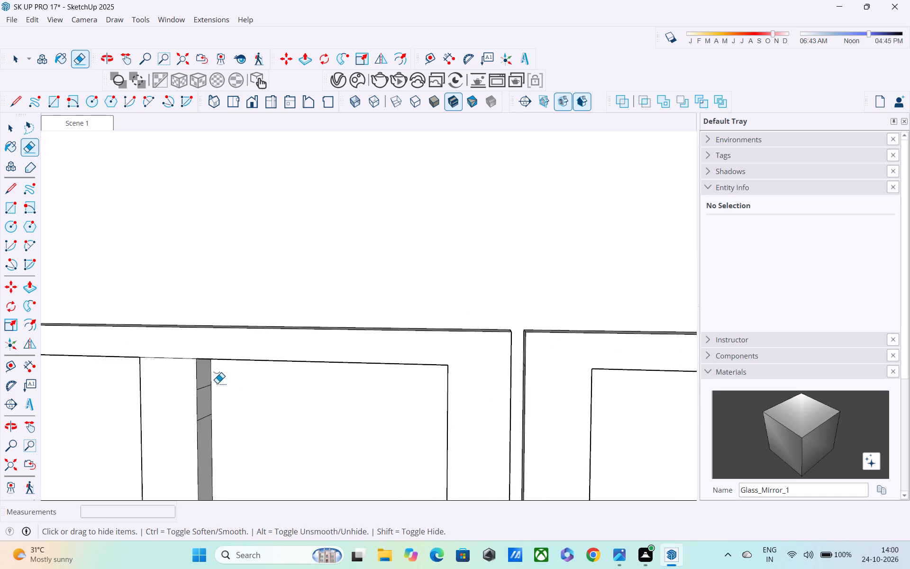
left_click_drag(209, 376, 203, 430)
key("ctrl+z")
left_click_drag(205, 383, 206, 449)
Remove the seams between the upper rail and the next vertical division on each side of the middle pair.
scroll(213, 401, "down", 6)
scroll(198, 378, "up", 4)
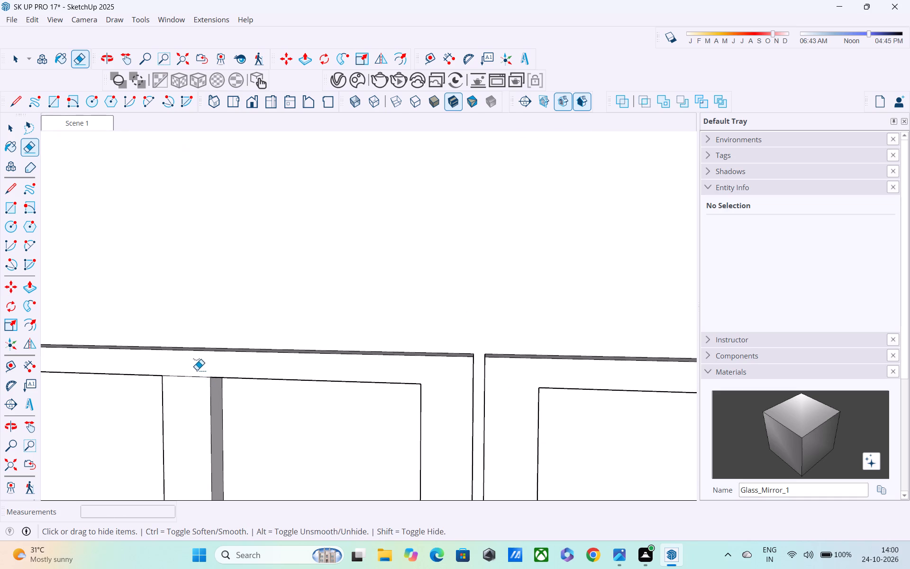
left_click_drag(196, 369, 194, 414)
scroll(194, 414, "down", 2)
left_click_drag(183, 376, 183, 411)
scroll(182, 409, "down", 4)
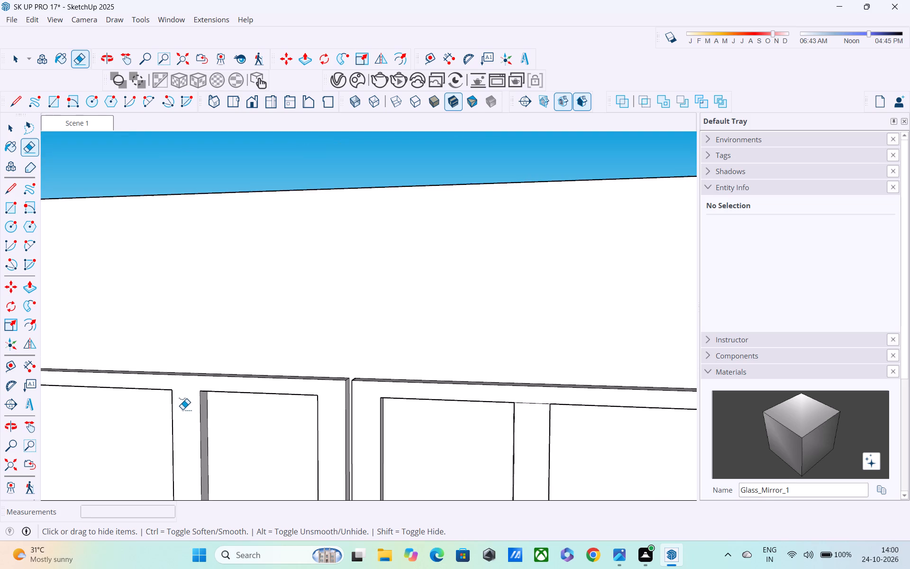
scroll(217, 383, "down", 5)
middle_click_drag(407, 536, 428, 471)
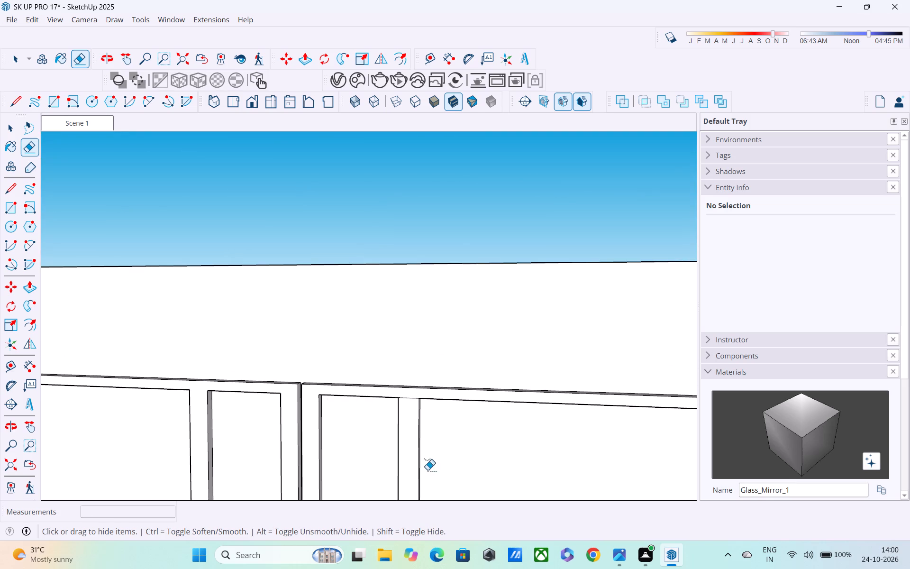
scroll(428, 464, "up", 1, "shift")
scroll(419, 431, "down", 3)
middle_click_drag(400, 403, 402, 356)
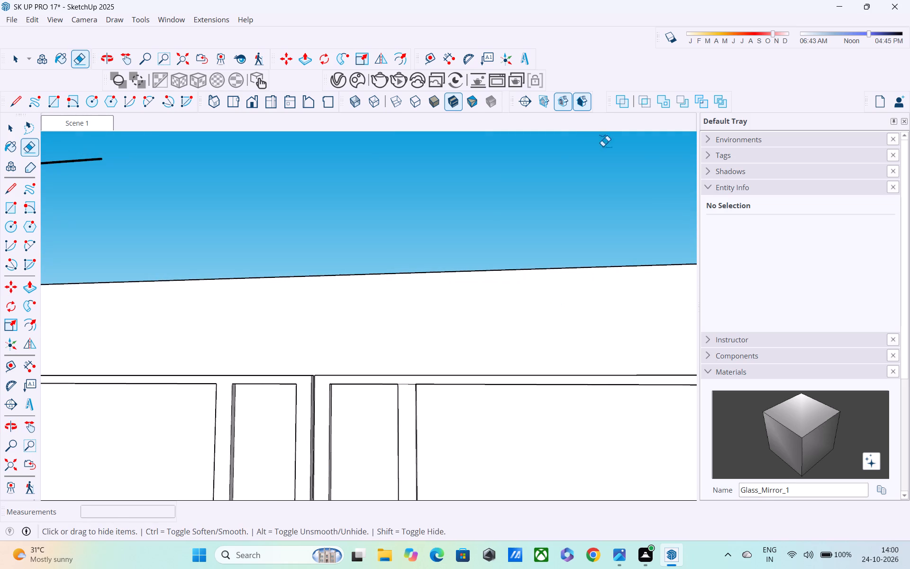
middle_click_drag(435, 371, 462, 194)
scroll(436, 203, "up", 5)
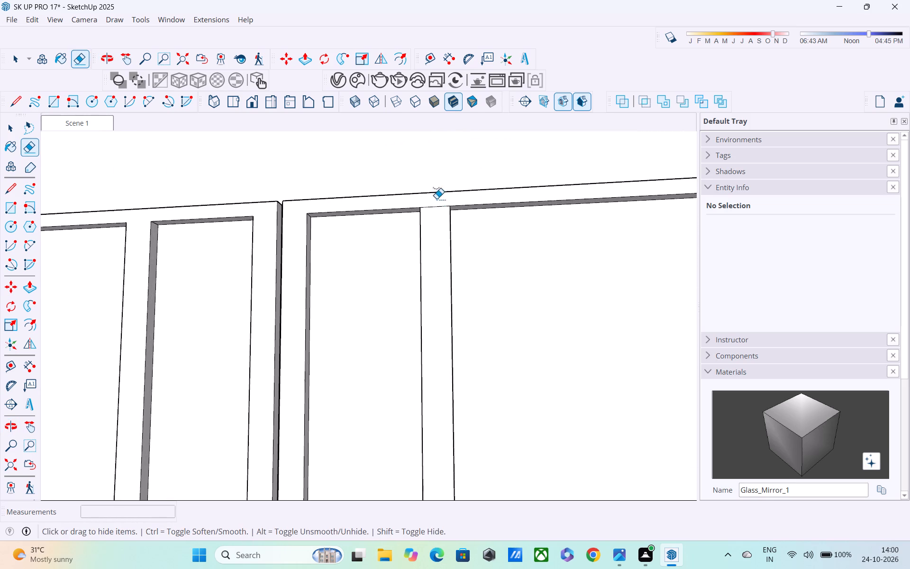
left_click_drag(433, 204, 438, 231)
Remove the short vertical line crossing the upper rail above the inner of the two divisions near the wall's end.
scroll(439, 220, "down", 6)
middle_click_drag(287, 227, 479, 182, "shift")
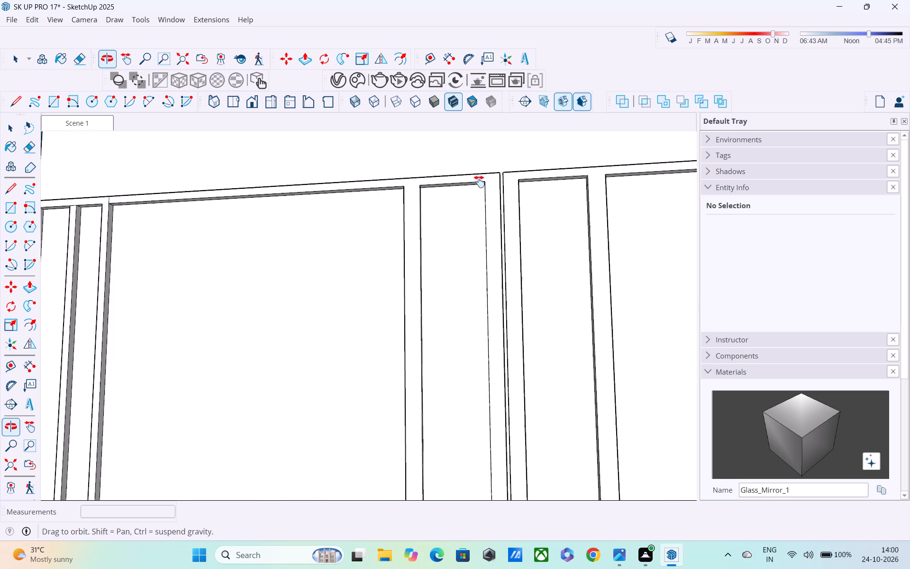
middle_click_drag(479, 182, 489, 181, "shift")
scroll(480, 181, "up", 1)
middle_click_drag(158, 192, 355, 205, "shift")
scroll(314, 209, "up", 8)
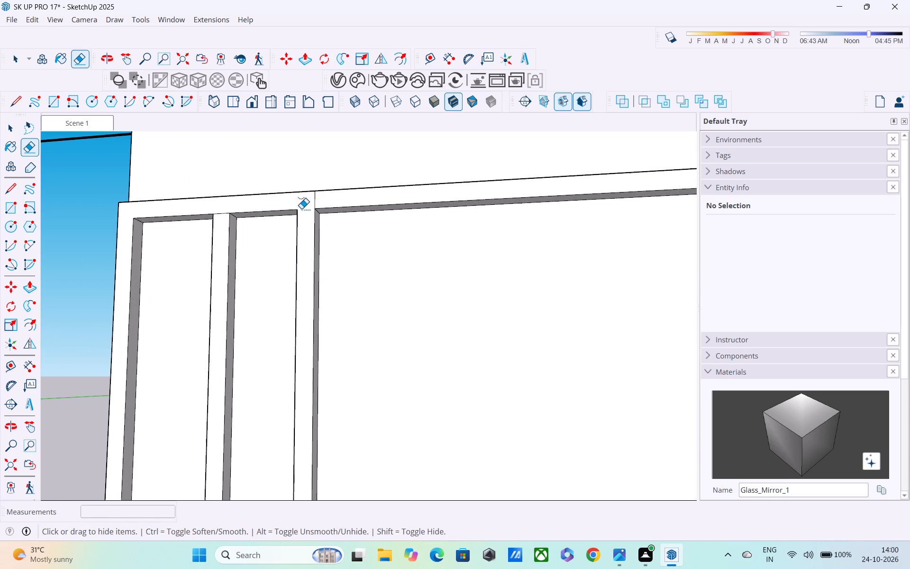
left_click_drag(313, 200, 342, 203)
Erase the short leftover edge on the gap's side face at the lower rail.
scroll(337, 197, "down", 4)
middle_click_drag(316, 215, 312, 169, "shift")
scroll(312, 170, "up", 1, "shift")
scroll(287, 214, "down", 3)
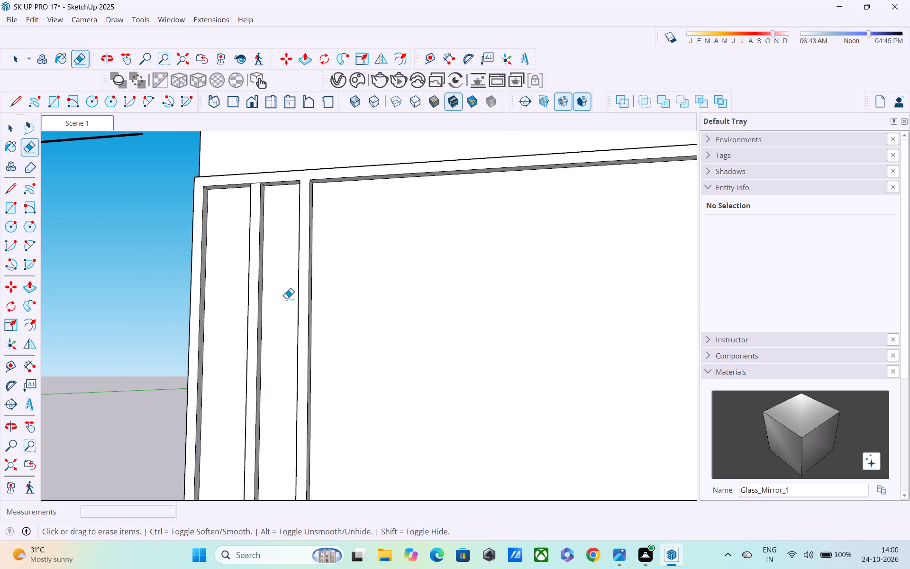
middle_click_drag(286, 299, 293, 202)
scroll(291, 239, "down", 5)
middle_click_drag(299, 294, 300, 136, "shift")
middle_click_drag(293, 271, 0, 294)
scroll(0, 294, "up", 1)
scroll(555, 241, "down", 5)
middle_click_drag(558, 241, 408, 268, "shift")
scroll(397, 267, "up", 6)
scroll(298, 281, "up", 10)
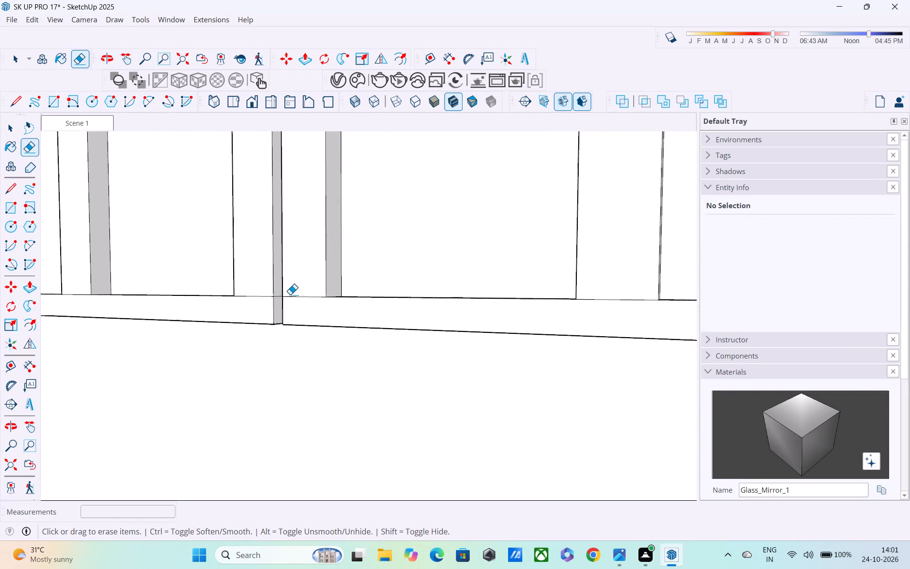
scroll(290, 294, "up", 4)
middle_click_drag(291, 287, 352, 244)
scroll(350, 245, "up", 1)
scroll(279, 278, "up", 6)
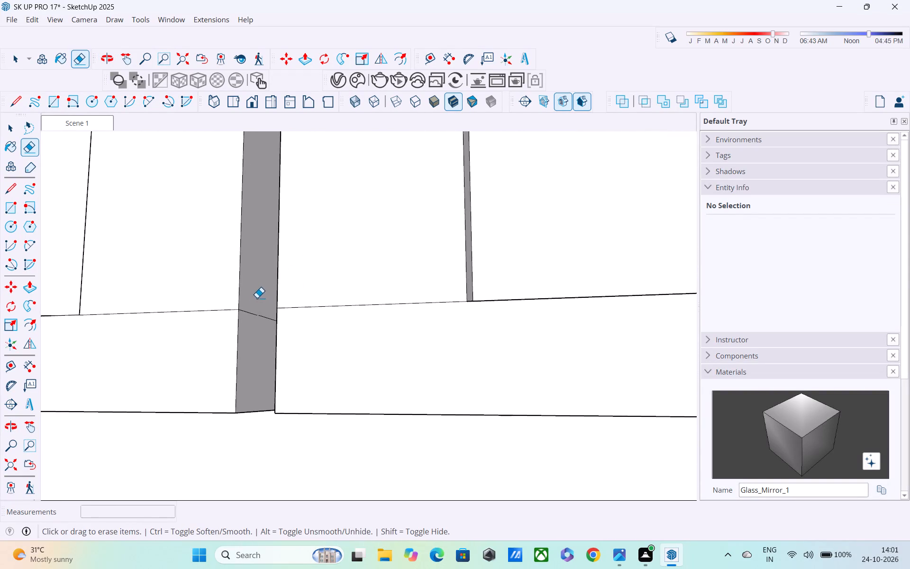
left_click_drag(255, 303, 250, 348)
Erase the seams between the lower rail and the middle pair of divisions on both sides of the central gap.
scroll(255, 317, "down", 6)
left_click_drag(217, 300, 216, 348)
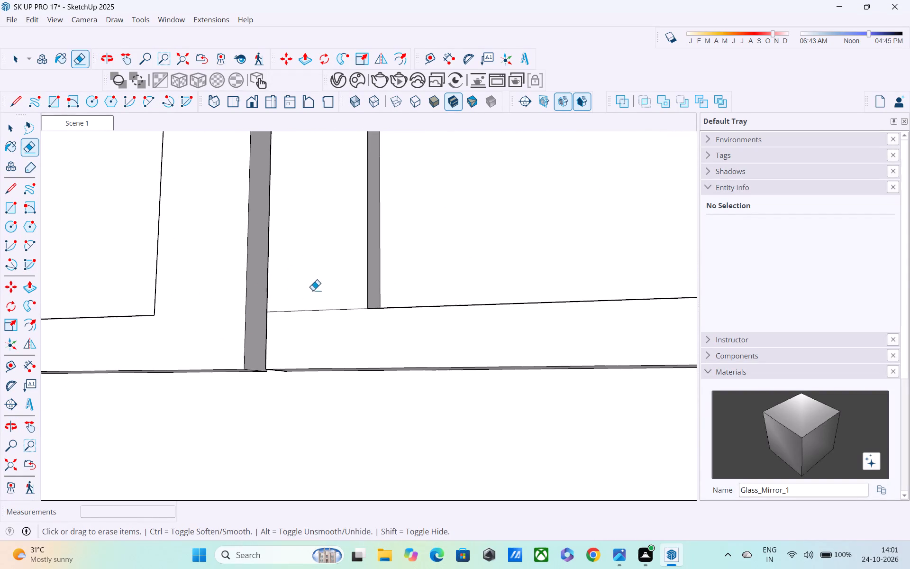
left_click_drag(322, 293, 323, 376)
key("ctrl+z")
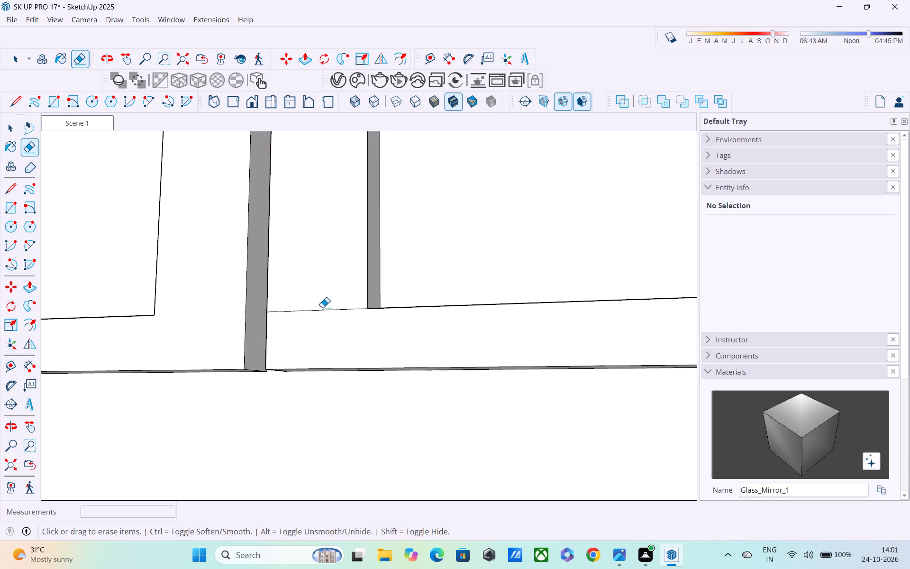
left_click_drag(323, 311, 323, 321)
Erase the seam between the lower rail and the next vertical division past the middle pair.
scroll(333, 297, "down", 6)
middle_click_drag(417, 293, 196, 295, "shift")
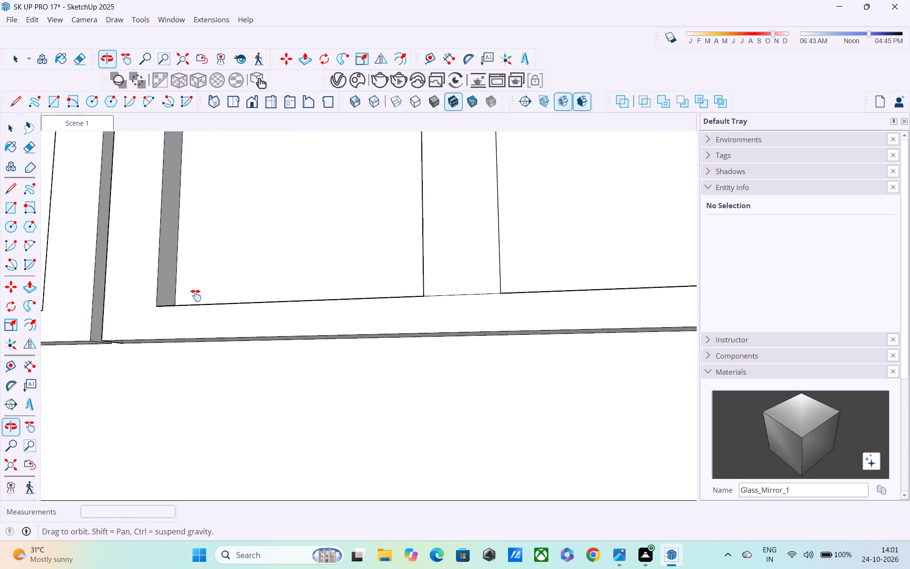
middle_click_drag(196, 295, 174, 295, "shift")
scroll(173, 295, "up", 1)
scroll(326, 286, "down", 6)
scroll(369, 284, "up", 3)
left_click_drag(398, 288, 391, 317)
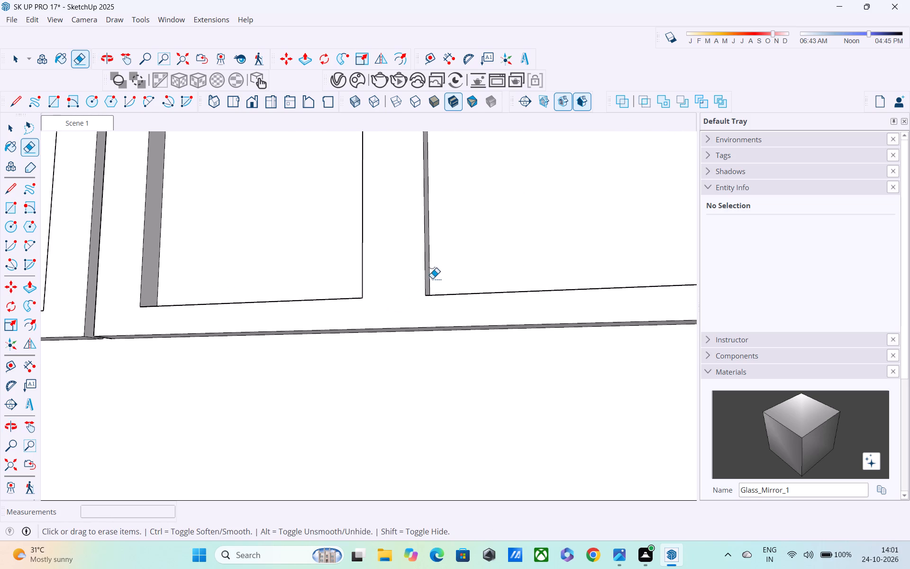
Erase the lower-rail seams under the two vertical divisions beyond the wide pane, near the wall's end.
middle_click_drag(422, 285, 272, 294, "shift")
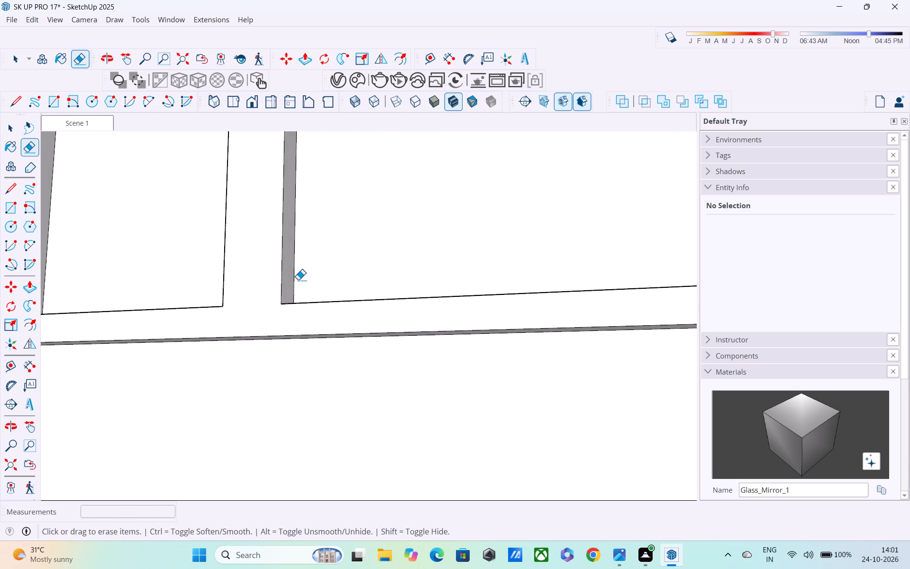
scroll(375, 259, "down", 5)
middle_click_drag(512, 250, 174, 295, "shift")
scroll(289, 275, "down", 6)
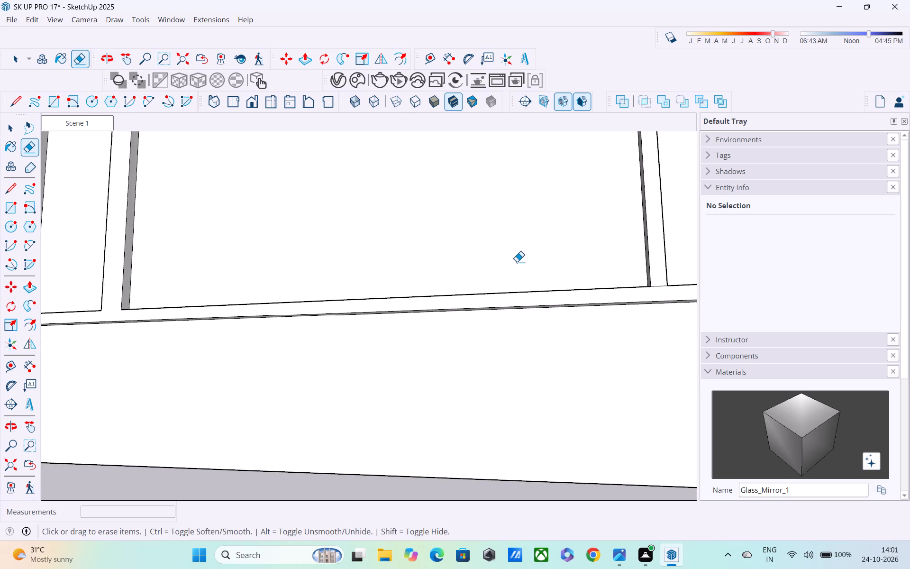
middle_click_drag(509, 270, 289, 290, "shift")
scroll(402, 296, "up", 11)
left_click_drag(427, 311, 429, 345)
middle_click_drag(448, 306, 155, 304, "shift")
scroll(442, 304, "down", 1, "shift")
scroll(409, 302, "up", 4)
left_click_drag(409, 299, 408, 345)
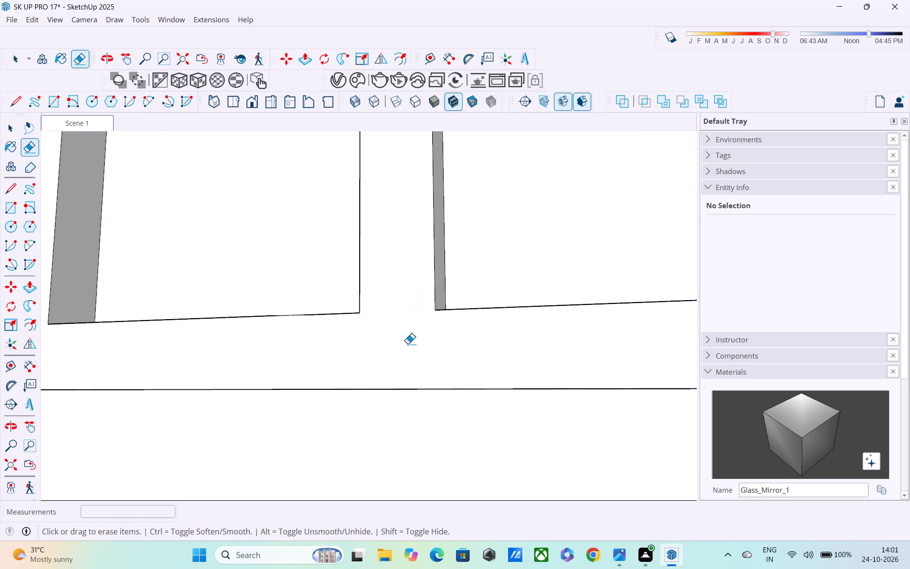
Erase the seam between the lower rail and the end division at the wall's edge.
scroll(411, 324, "down", 5)
middle_click_drag(555, 310, 363, 318, "shift")
scroll(480, 312, "up", 4)
left_click_drag(484, 298, 484, 349)
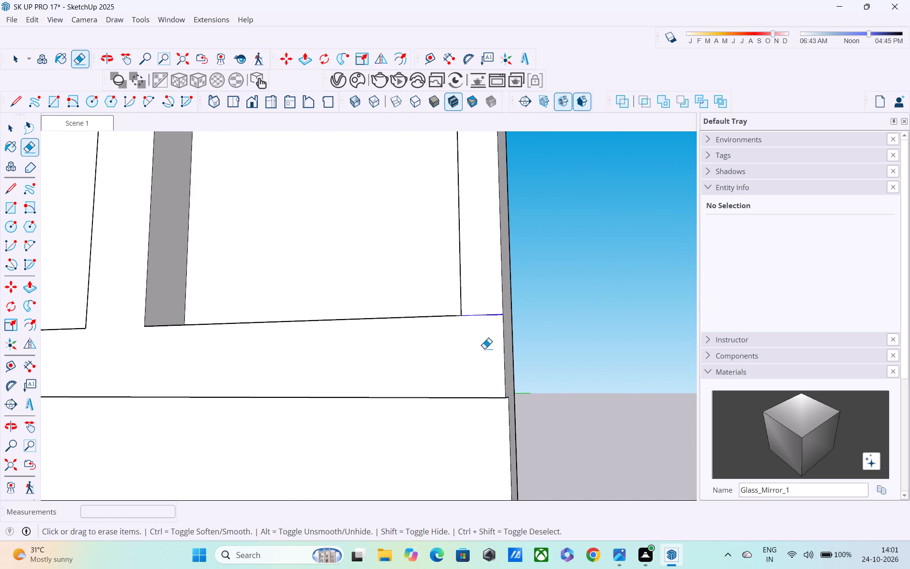
left_click_drag(484, 349, 484, 352)
Erase the seams between the upper rail and the last three vertical divisions at the same end of the wall.
scroll(485, 323, "down", 7)
scroll(473, 252, "down", 4)
middle_click_drag(470, 246, 477, 451)
scroll(491, 256, "down", 5)
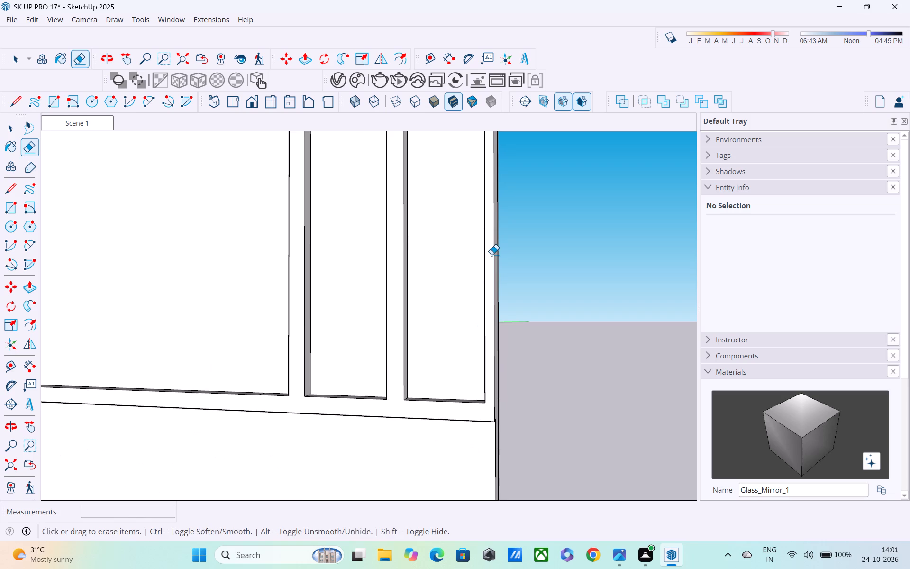
middle_click_drag(494, 235, 498, 517, "shift")
scroll(486, 240, "down", 5)
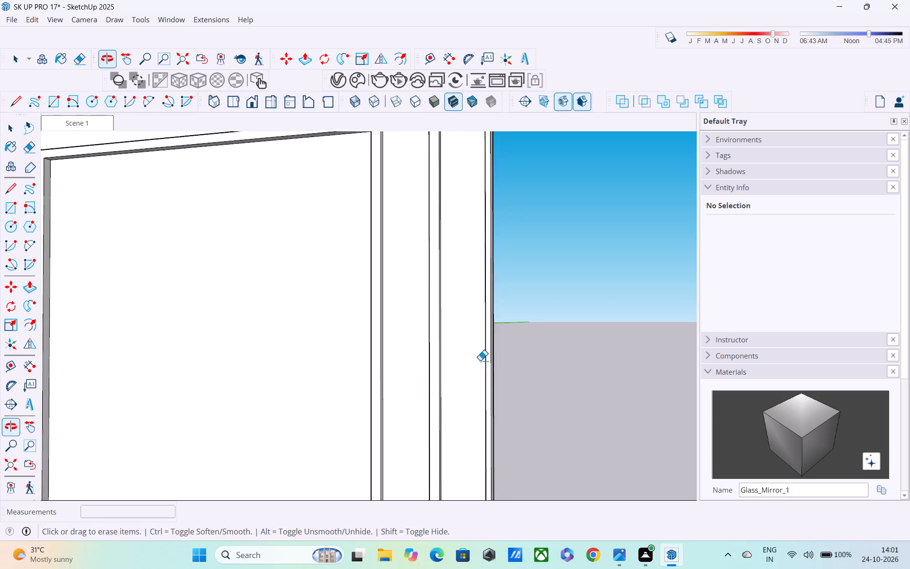
middle_click_drag(460, 288, 482, 495, "shift")
scroll(481, 292, "up", 5)
scroll(524, 313, "up", 4)
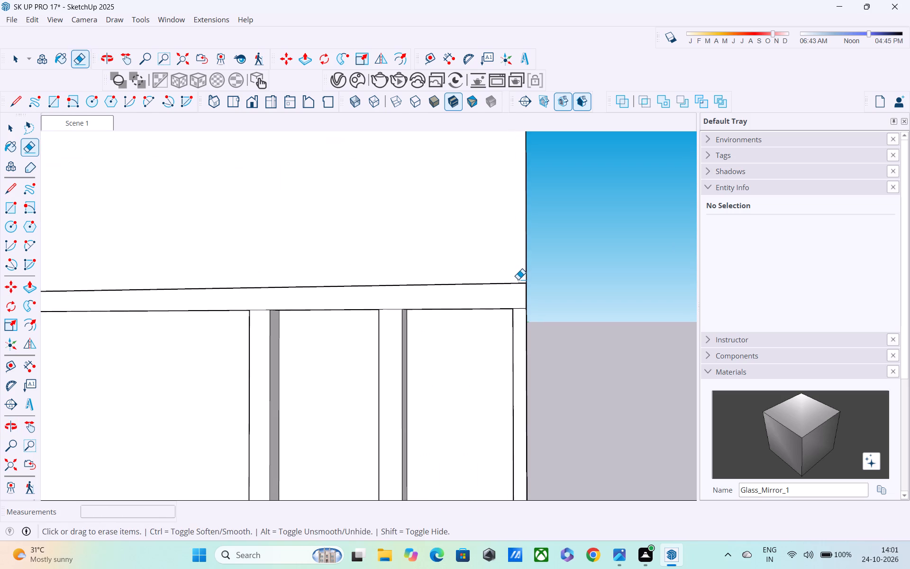
left_click_drag(520, 303, 528, 339)
scroll(395, 306, "up", 3)
left_click_drag(394, 325, 388, 364)
left_click_drag(389, 301, 390, 356)
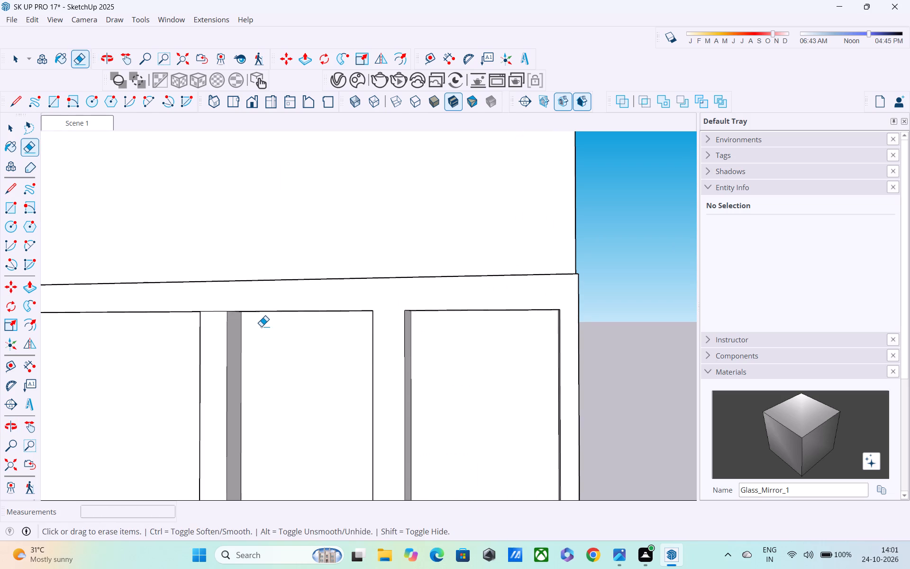
middle_click_drag(278, 336, 538, 357, "shift")
scroll(476, 340, "up", 5)
left_click_drag(476, 315, 467, 366)
Examine the rails and vertical divisions along the whole window frame for leftover edges and seams.
scroll(462, 354, "down", 6)
middle_click_drag(332, 352, 654, 325, "shift")
scroll(280, 325, "down", 5)
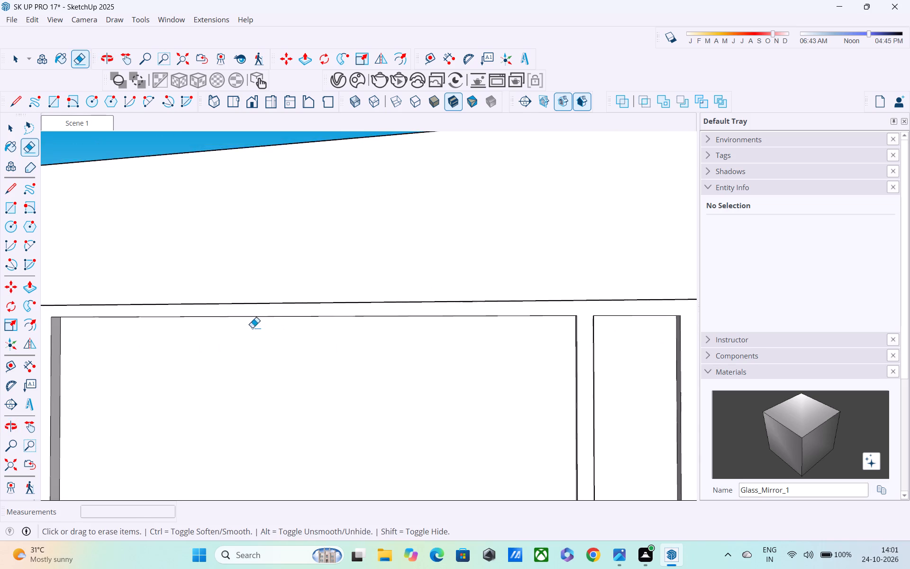
middle_click_drag(154, 333, 524, 336, "shift")
scroll(355, 334, "down", 3)
middle_click_drag(208, 343, 584, 325)
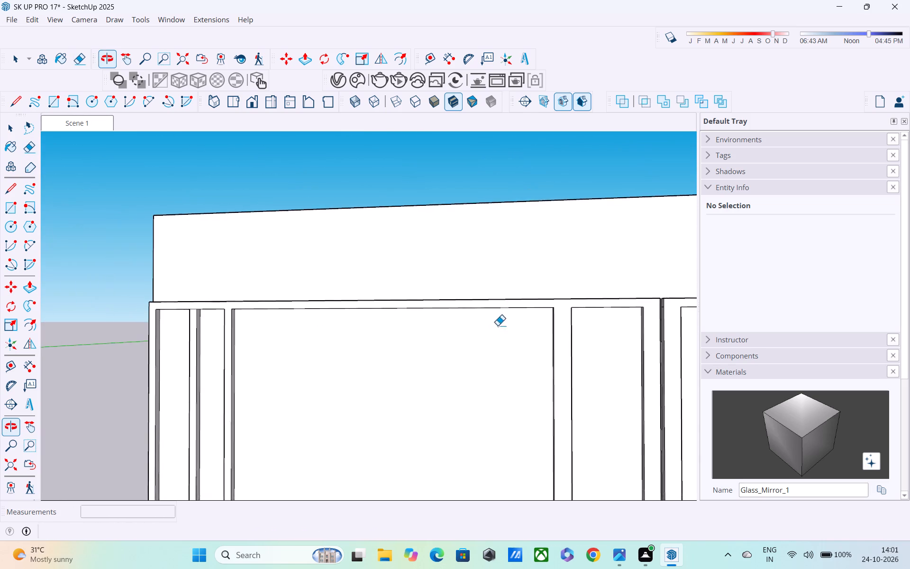
scroll(285, 326, "down", 3)
middle_click_drag(282, 327, 258, 252)
scroll(269, 269, "down", 5)
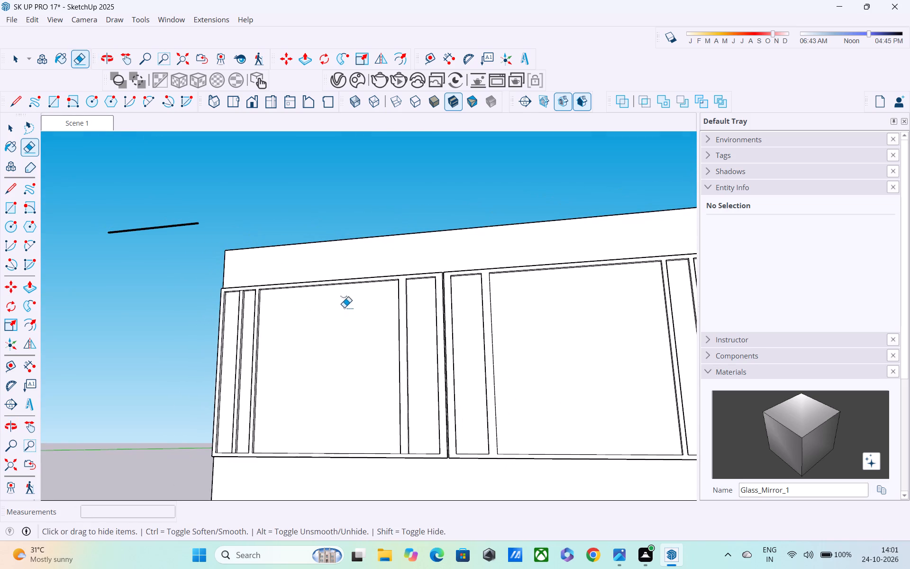
scroll(350, 289, "up", 1)
scroll(355, 317, "down", 4)
scroll(345, 294, "up", 1, "shift")
scroll(376, 334, "down", 4)
middle_click_drag(394, 356, 453, 399)
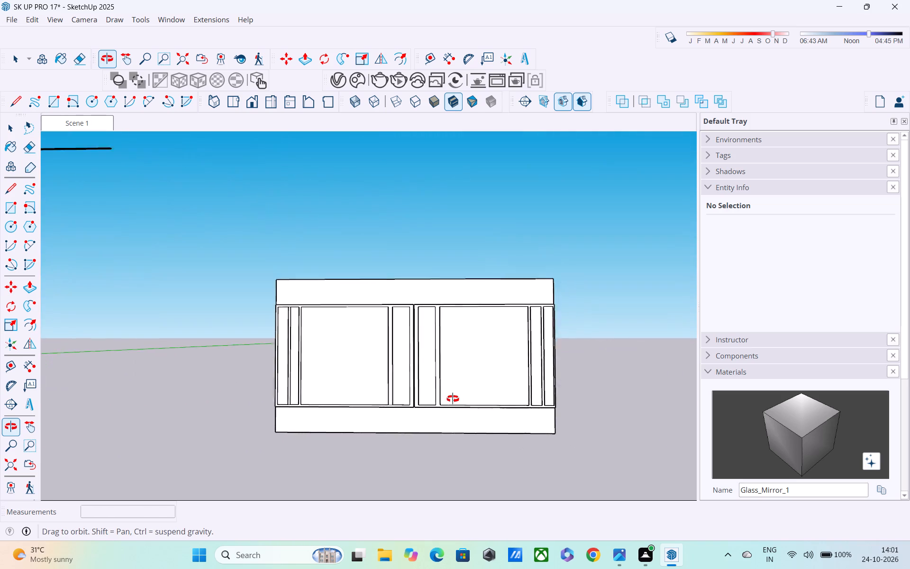
middle_click_drag(453, 399, 461, 432)
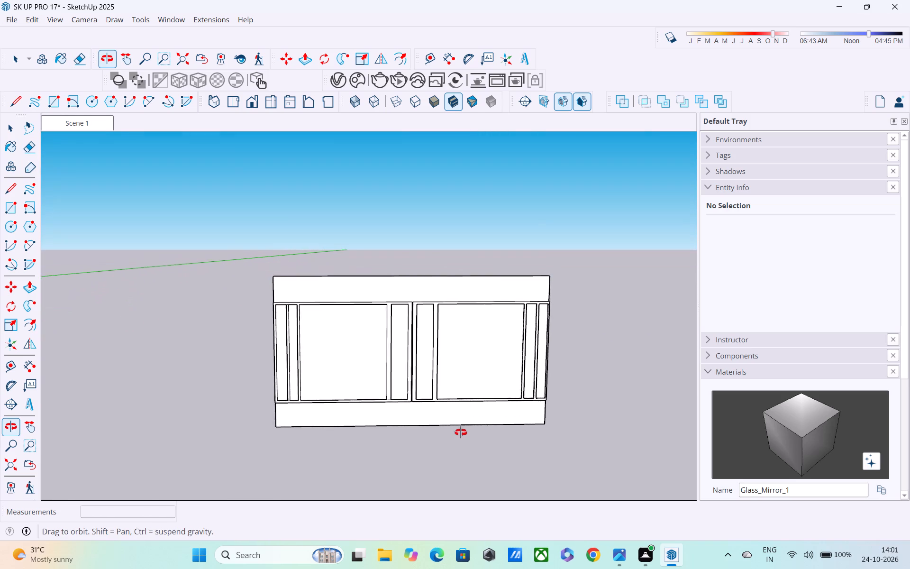
middle_click_drag(461, 432, 281, 400)
scroll(354, 360, "up", 4)
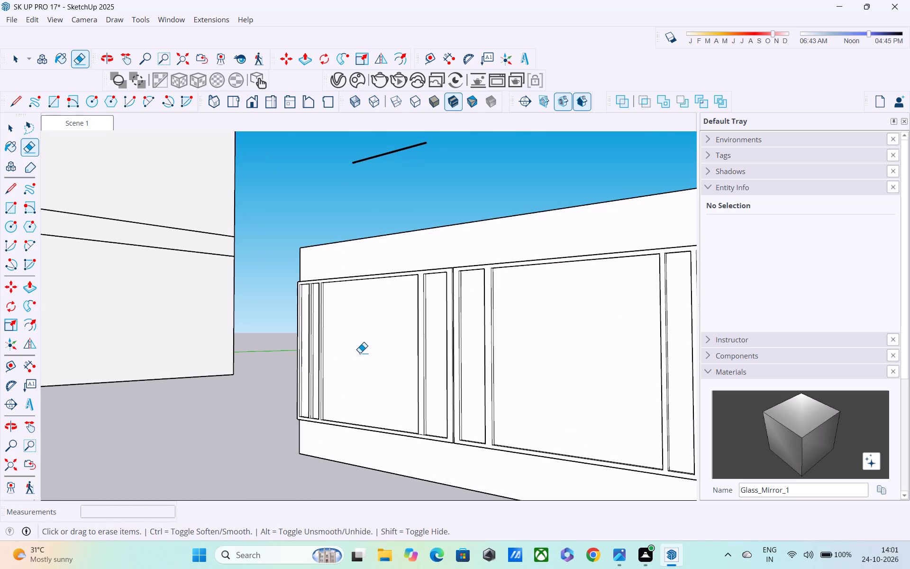
scroll(360, 353, "up", 6)
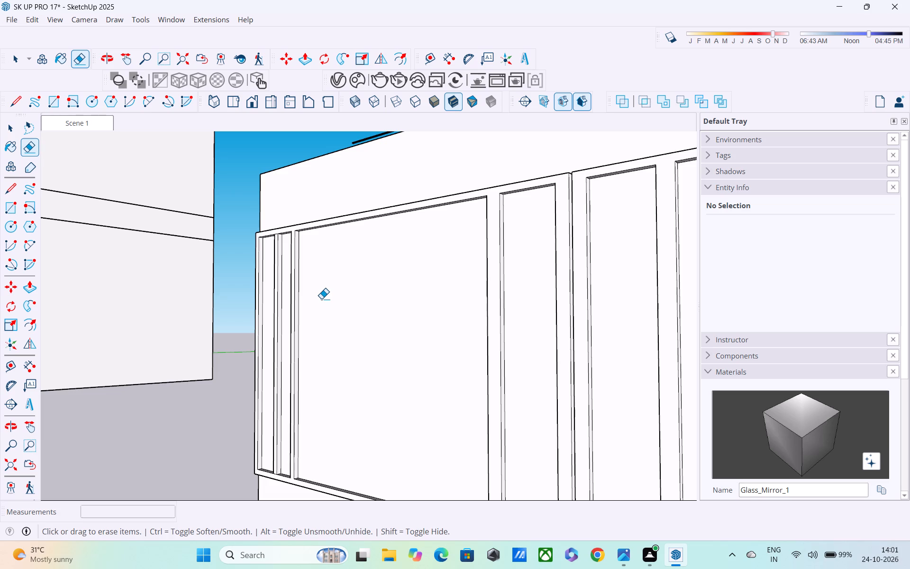
Copy the back top edge of the wide pane at the wall's other end straight down about 9 1/4".
key("space")
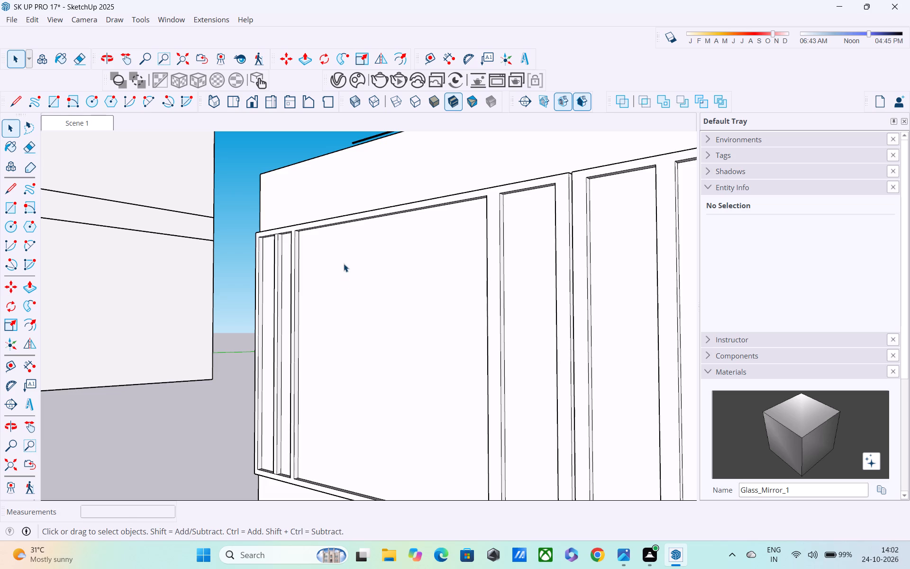
middle_click_drag(345, 255, 373, 178)
middle_click_drag(356, 244, 382, 174)
scroll(382, 174, "up", 1)
scroll(374, 257, "up", 4)
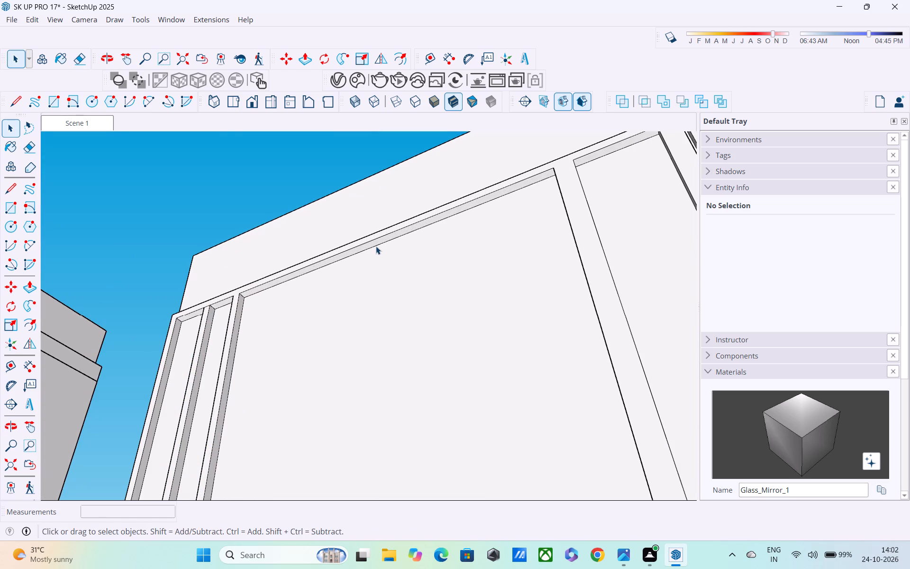
left_click(376, 246)
key("m")
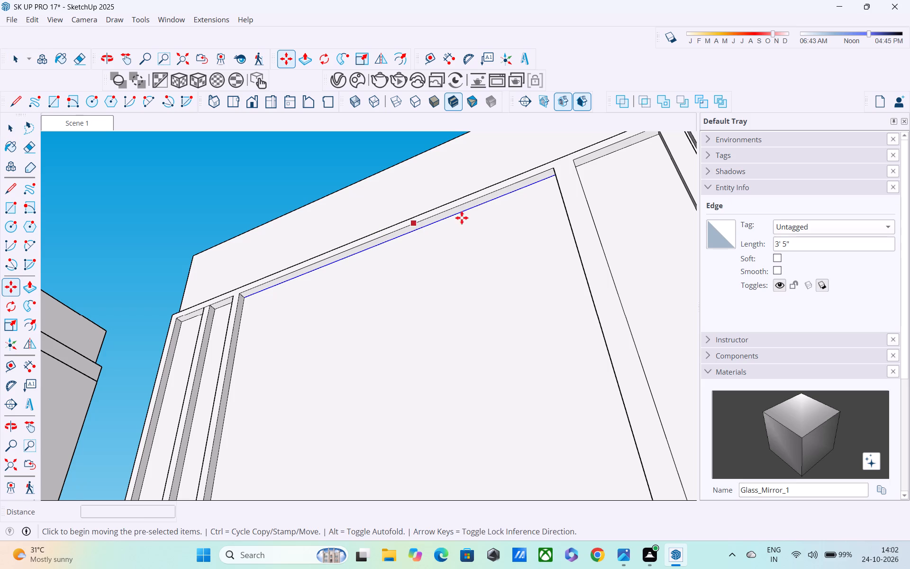
scroll(554, 200, "up", 3)
middle_click_drag(556, 193, 603, 147)
scroll(562, 183, "up", 4)
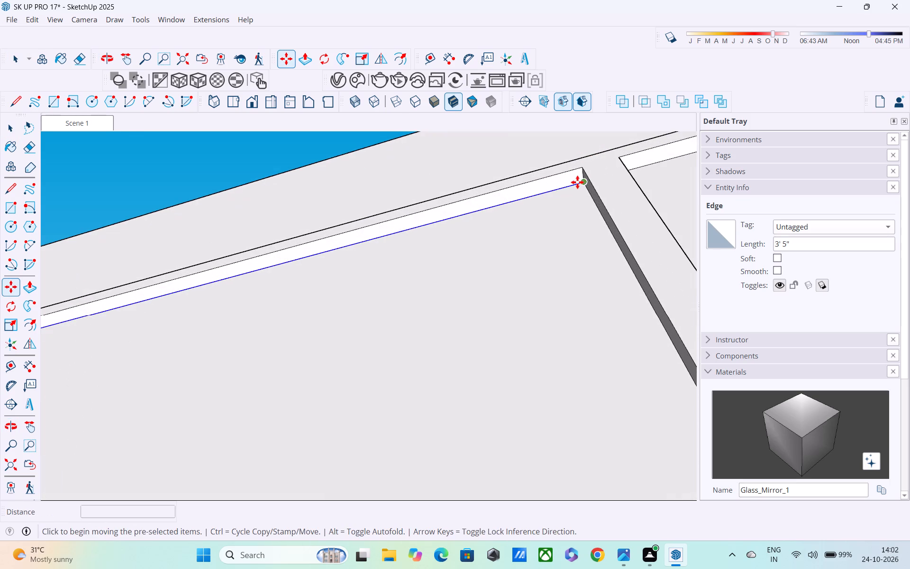
left_click(582, 181)
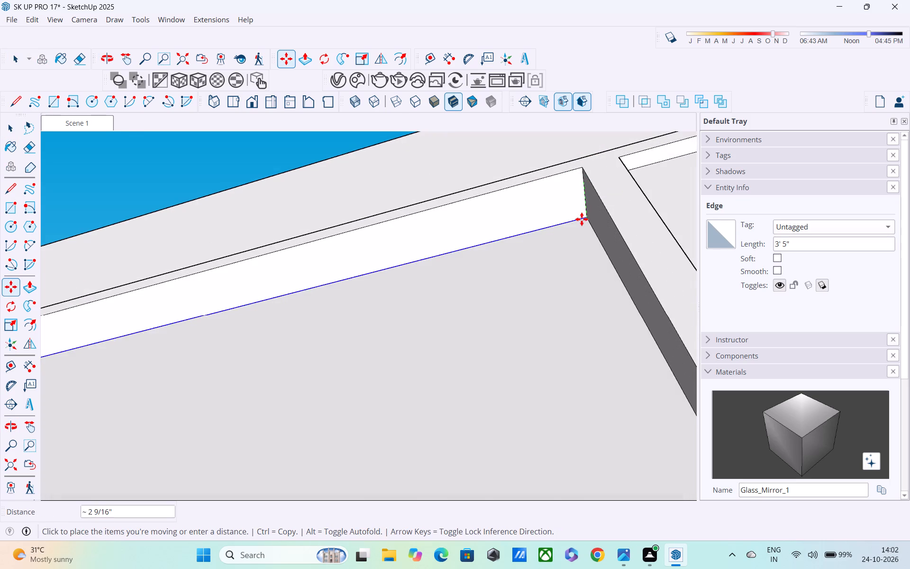
middle_click_drag(607, 270, 607, 270, "shift")
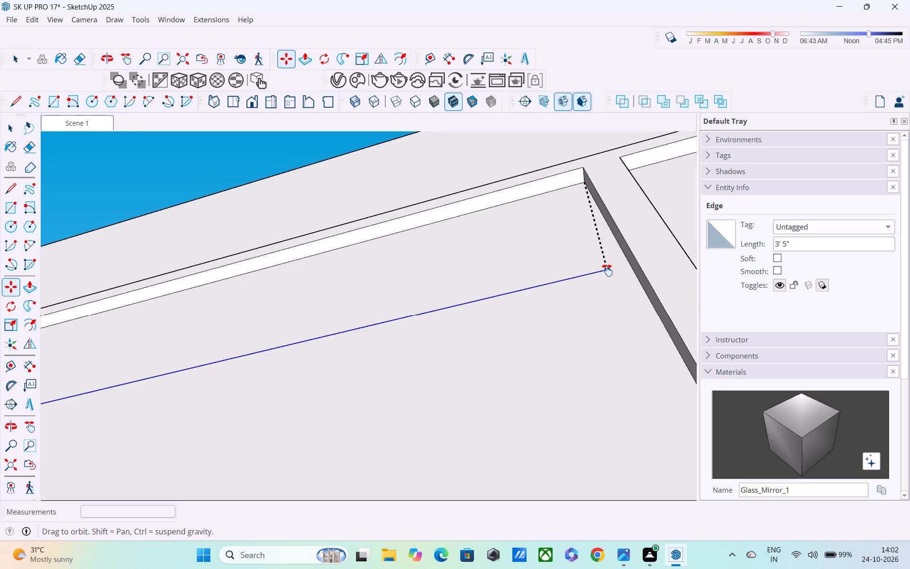
middle_click_drag(607, 270, 597, 199, "shift")
scroll(592, 200, "down", 4)
middle_click_drag(592, 209, 538, 353)
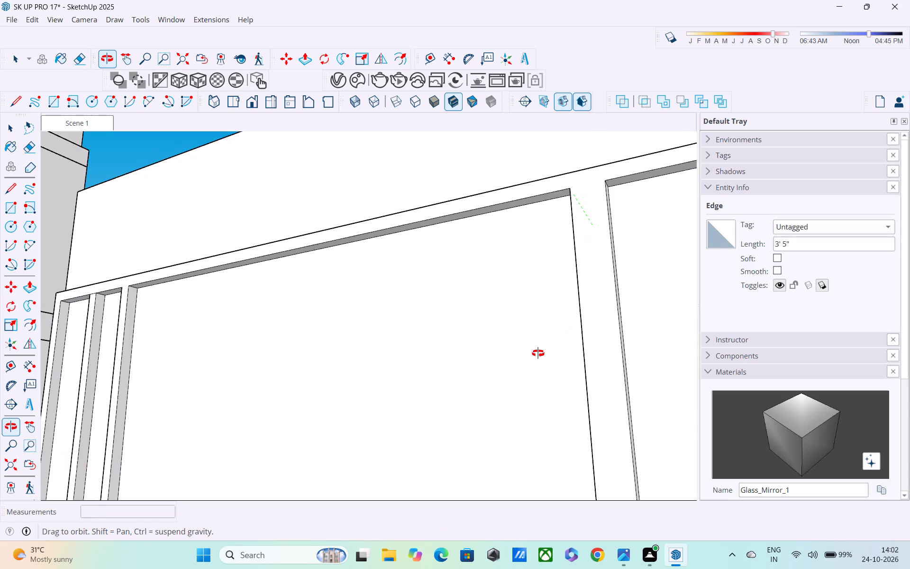
middle_click_drag(538, 353, 563, 201)
middle_click_drag(563, 206, 541, 312)
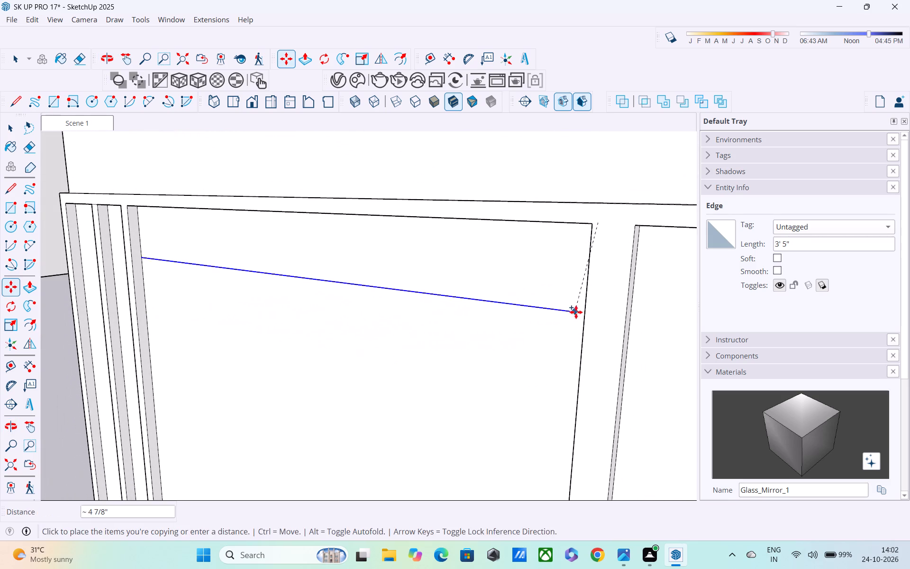
middle_click_drag(576, 312, 739, 292)
middle_click_drag(617, 291, 691, 298)
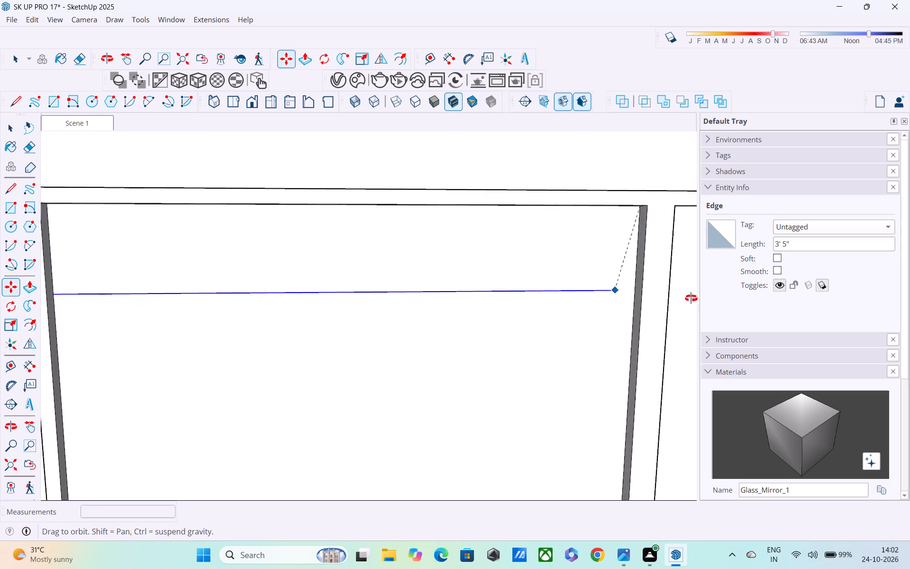
middle_click_drag(691, 298, 720, 300)
middle_click_drag(655, 304, 720, 264, "shift")
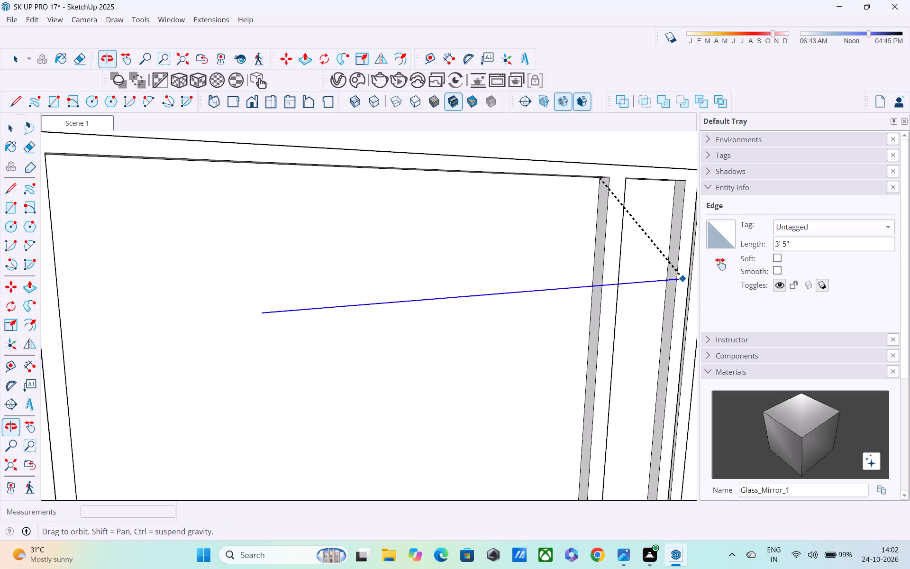
middle_click_drag(720, 264, 765, 248, "shift")
middle_click_drag(440, 264, 565, 244)
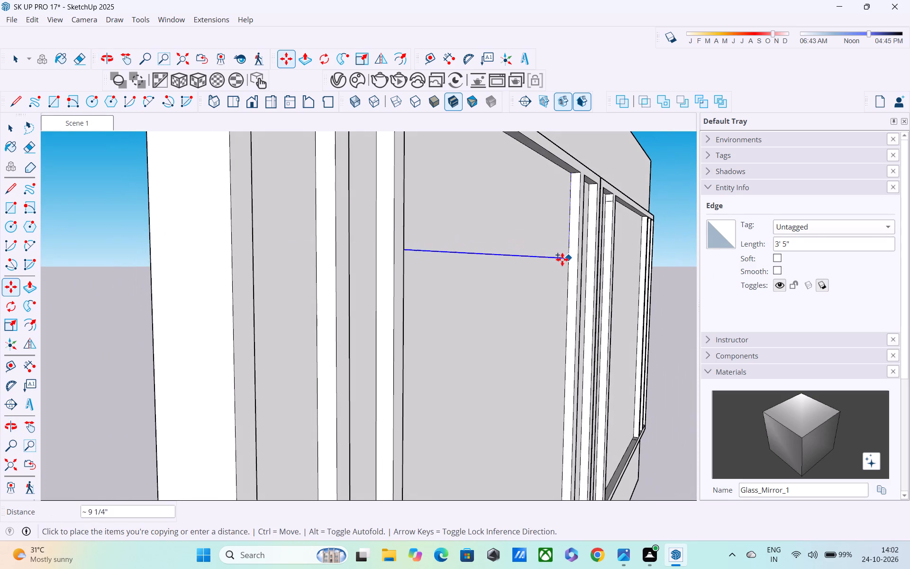
left_click(565, 258)
Copy the horizontal line in the wide pane 1" straight down to make a 1" division strip.
middle_click_drag(564, 259, 424, 273)
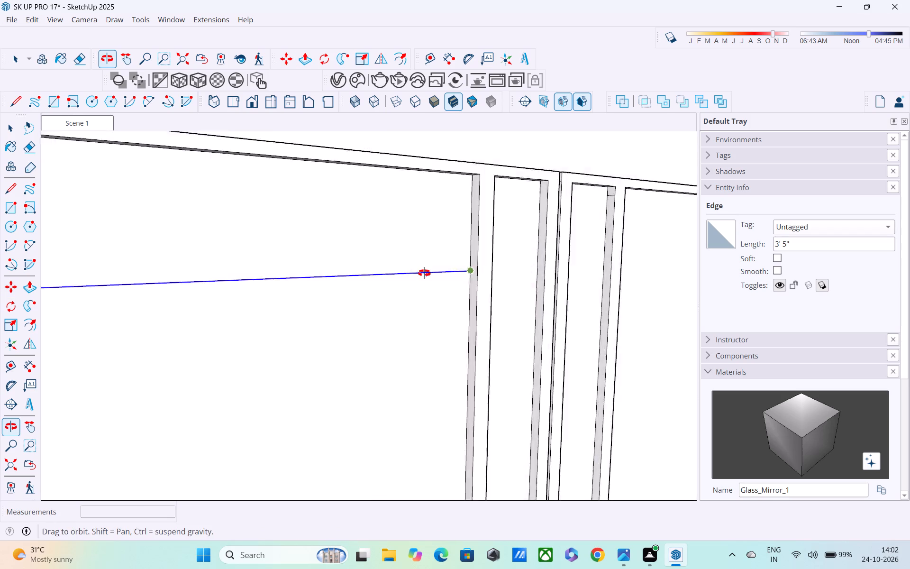
middle_click_drag(424, 273, 577, 264)
middle_click_drag(486, 285, 515, 302)
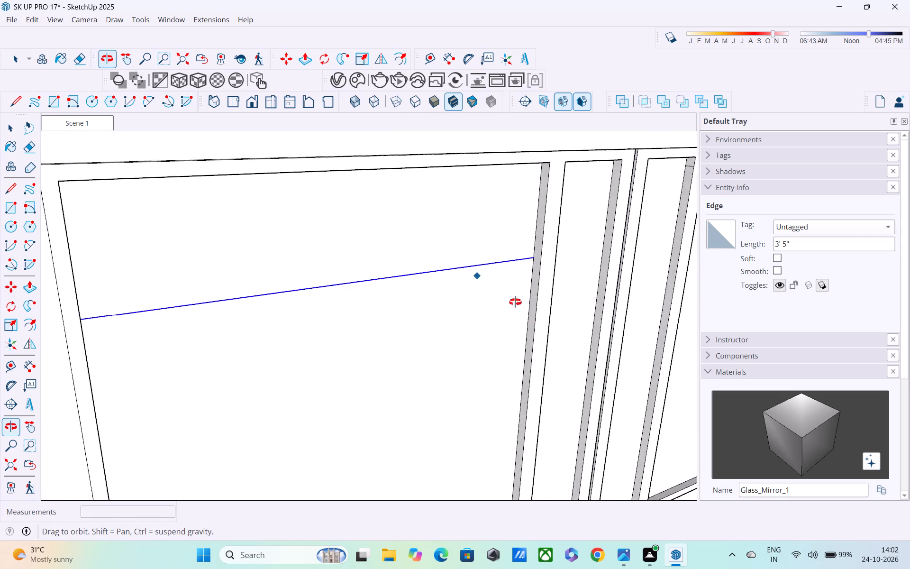
middle_click_drag(515, 302, 379, 308)
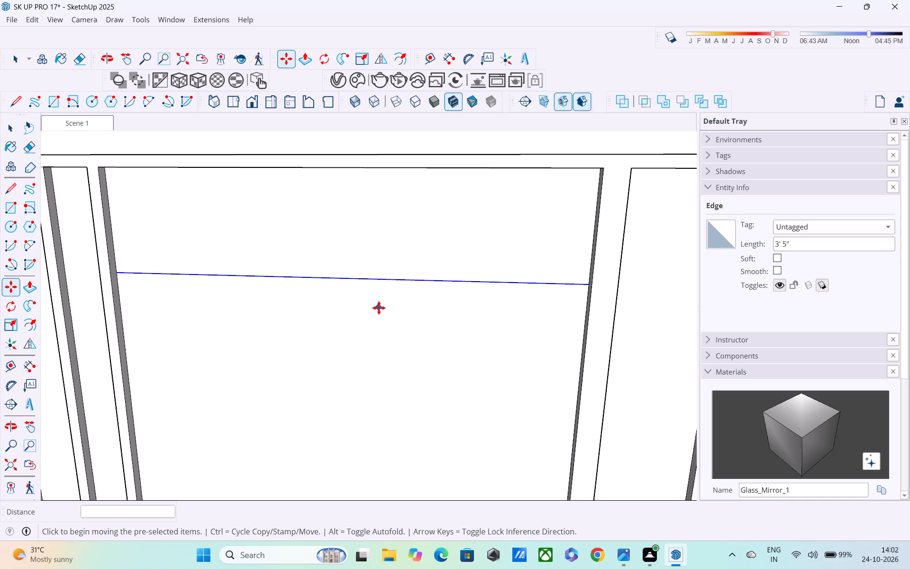
scroll(379, 308, "up", 1)
middle_click_drag(159, 266, 270, 253)
middle_click_drag(204, 258, 88, 261)
scroll(223, 261, "up", 4)
left_click(269, 236)
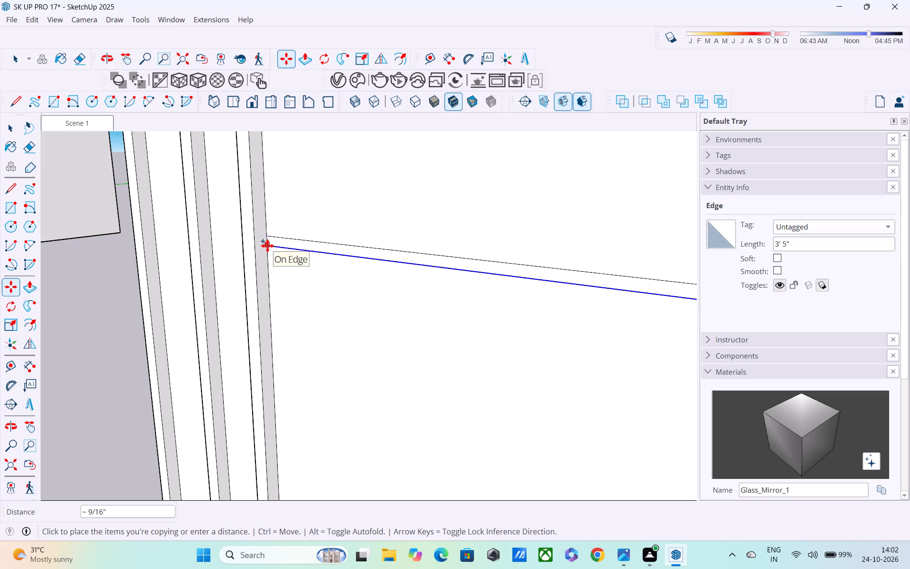
type("1\"")
key("Return")
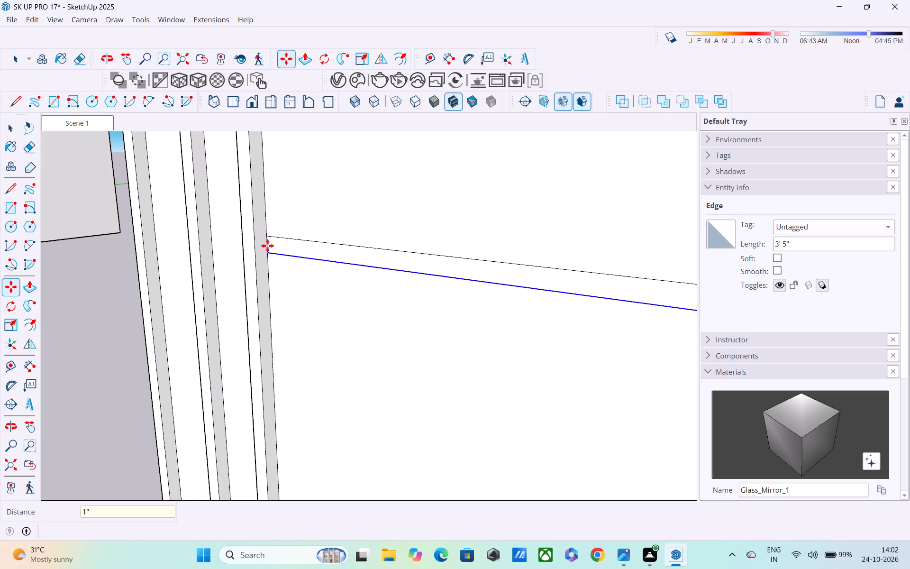
Move both edges of the 1" strip together up about 3", closer to the pane's top edge.
scroll(279, 248, "down", 5)
middle_click_drag(308, 248, 254, 244)
scroll(254, 244, "up", 1)
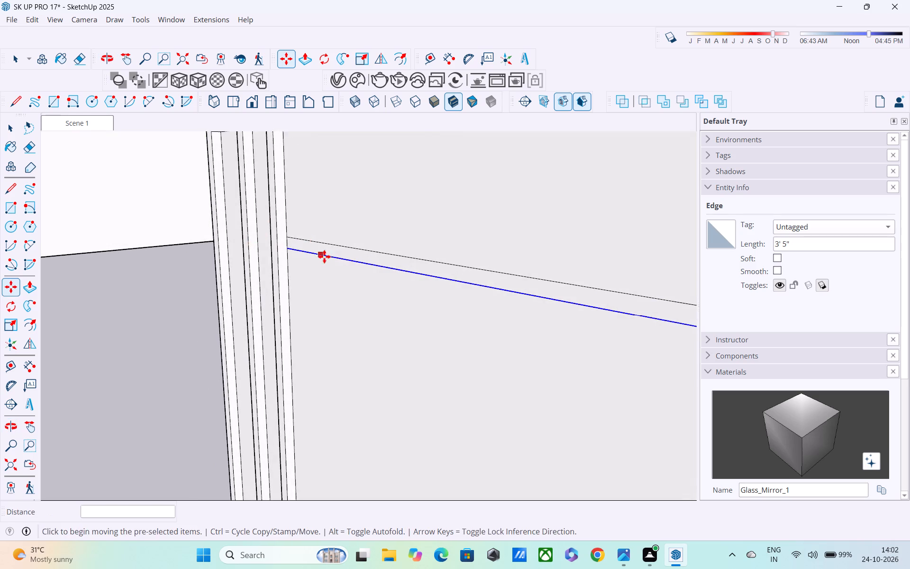
scroll(325, 257, "down", 2)
key("space")
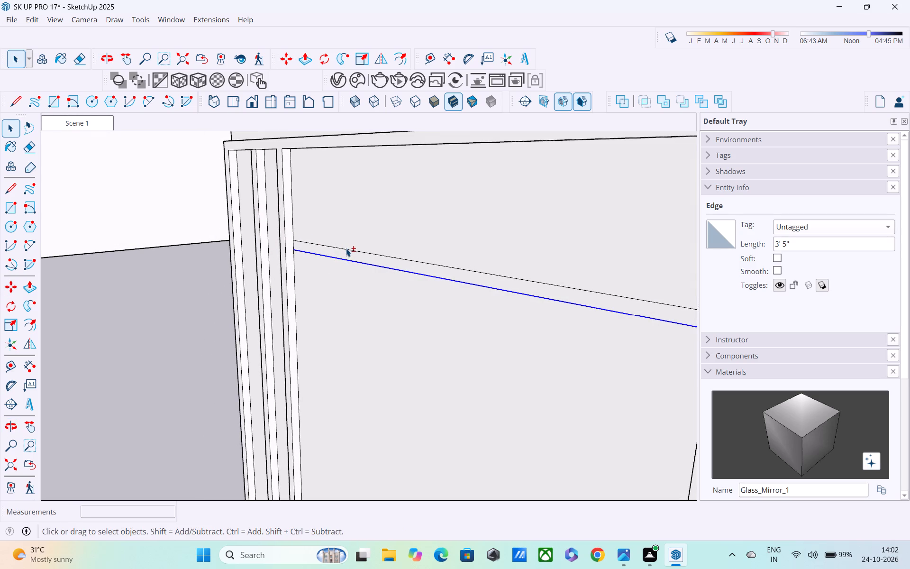
left_click(346, 248, "shift")
key("m")
scroll(288, 257, "up", 2)
left_click(297, 251)
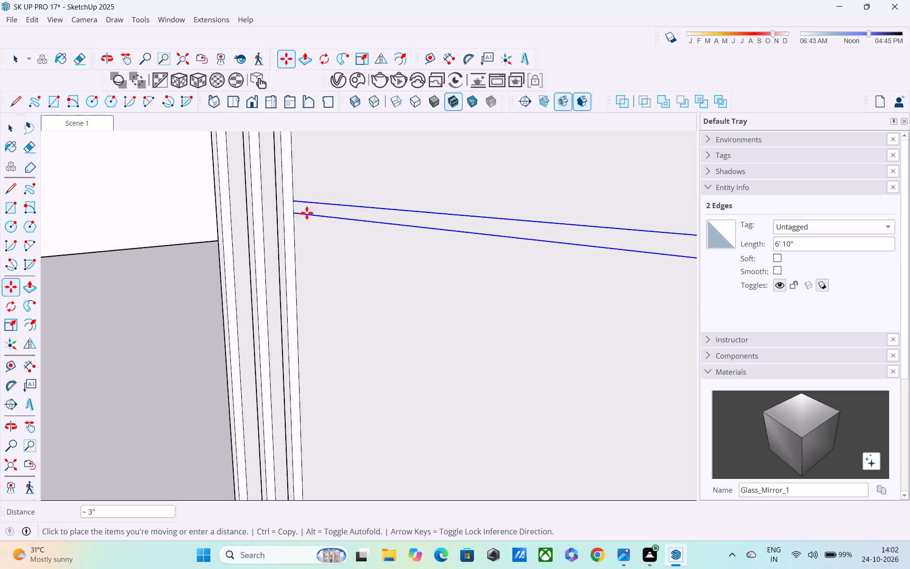
middle_click_drag(307, 214, 291, 308, "shift")
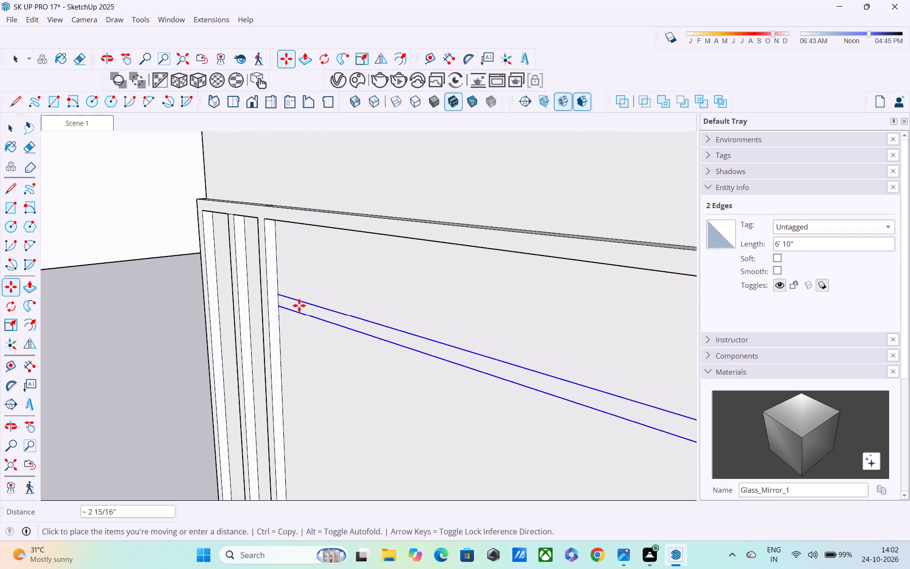
left_click(300, 312)
Copy the strip's two edges about 2' 10 1/16" down near the pane's bottom, dividing the distance into 4 equal intervals.
scroll(314, 336, "up", 1)
middle_click_drag(331, 340, 411, 299)
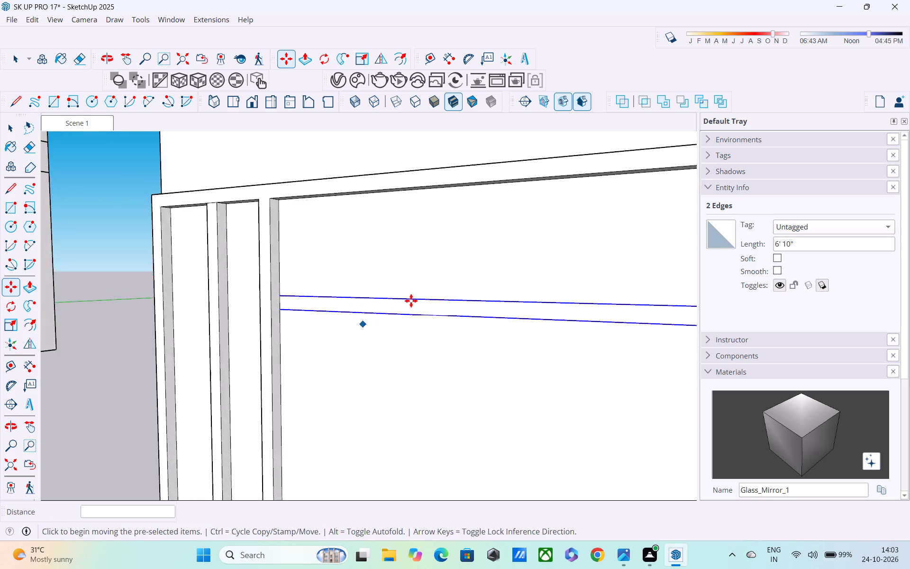
scroll(411, 301, "down", 5)
middle_click_drag(415, 318, 302, 186)
scroll(365, 187, "down", 4)
middle_click_drag(441, 213, 570, 239)
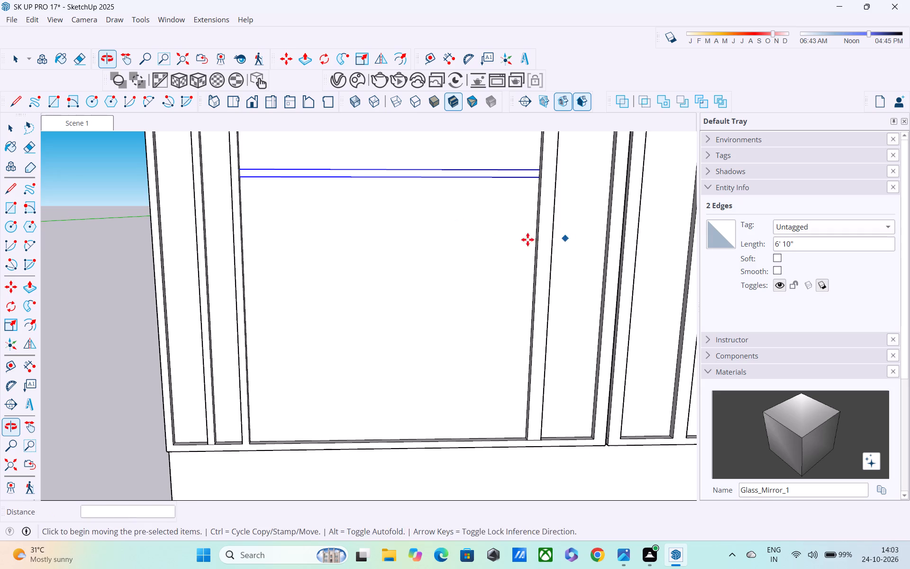
middle_click_drag(314, 217, 371, 245, "shift")
scroll(295, 211, "up", 3)
middle_click_drag(296, 210, 197, 208)
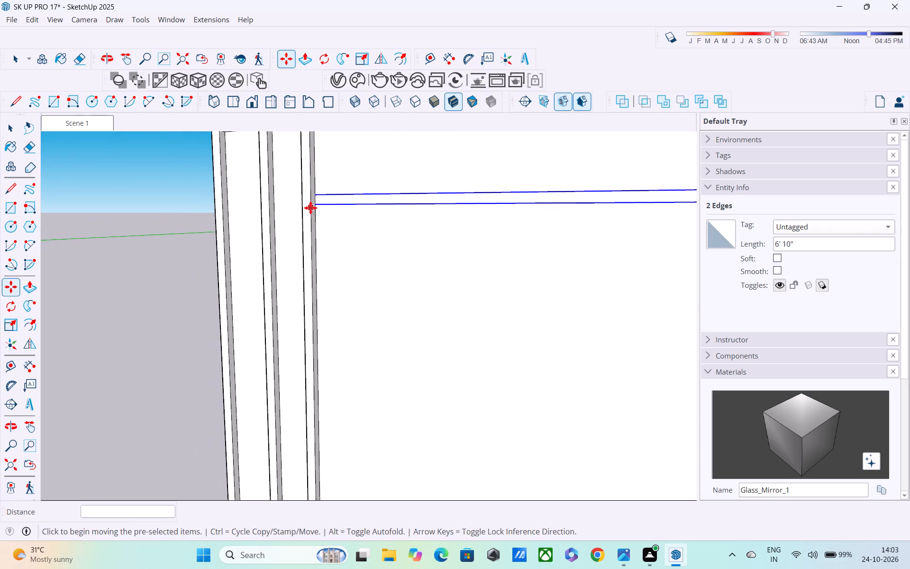
scroll(310, 208, "up", 3)
left_click(318, 203)
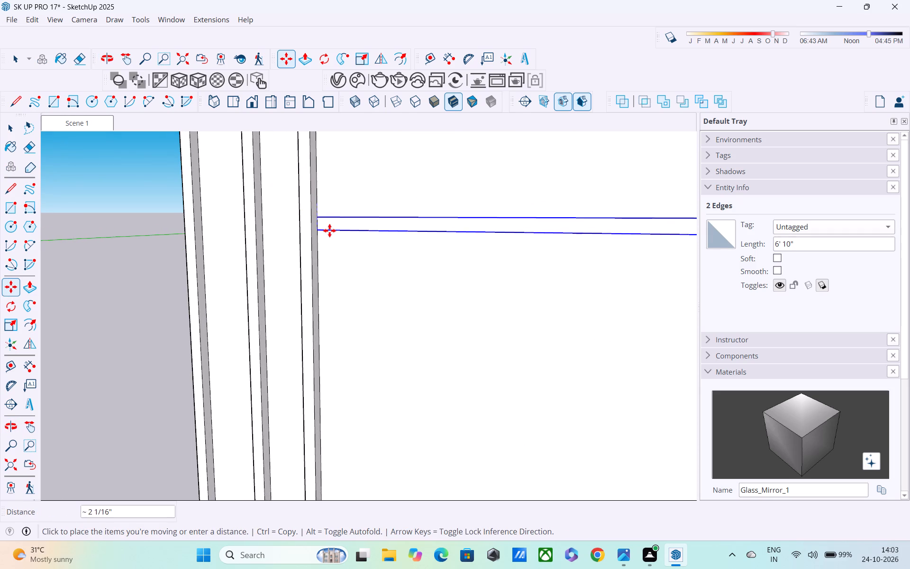
middle_click_drag(331, 257, 337, 79, "shift")
middle_click_drag(337, 264, 328, 87)
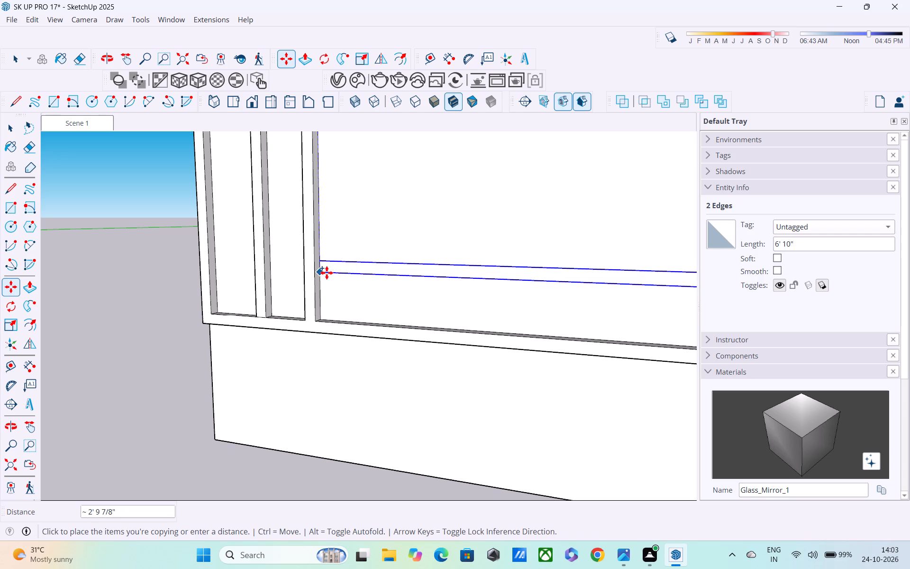
left_click(327, 275)
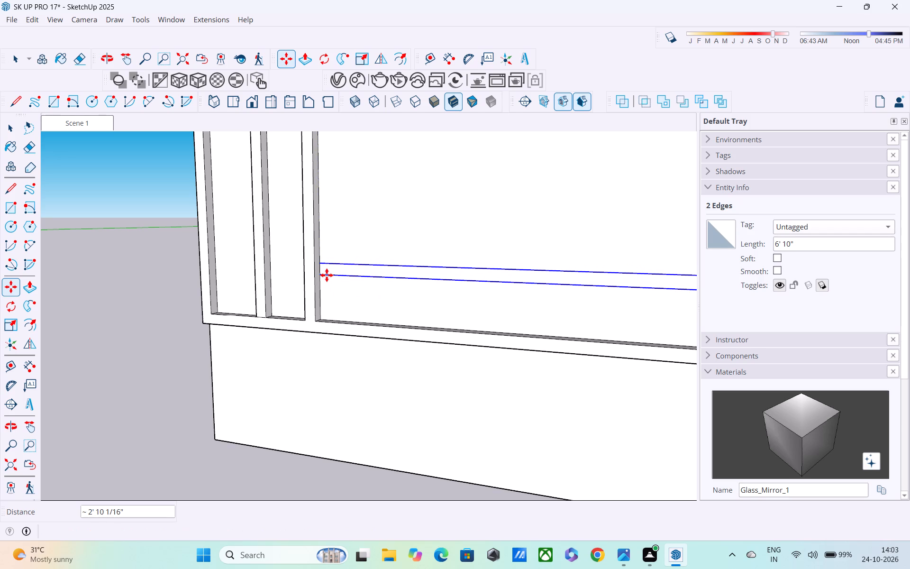
type("/4")
key("Return")
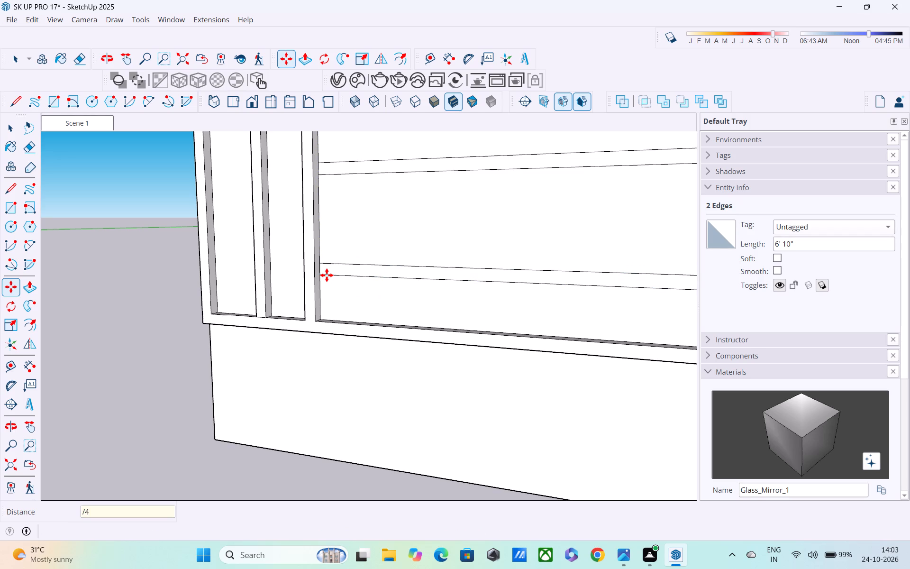
Change the strip copies in the wide pane to 5 equal intervals.
scroll(327, 276, "down", 5)
middle_click_drag(353, 240, 326, 456)
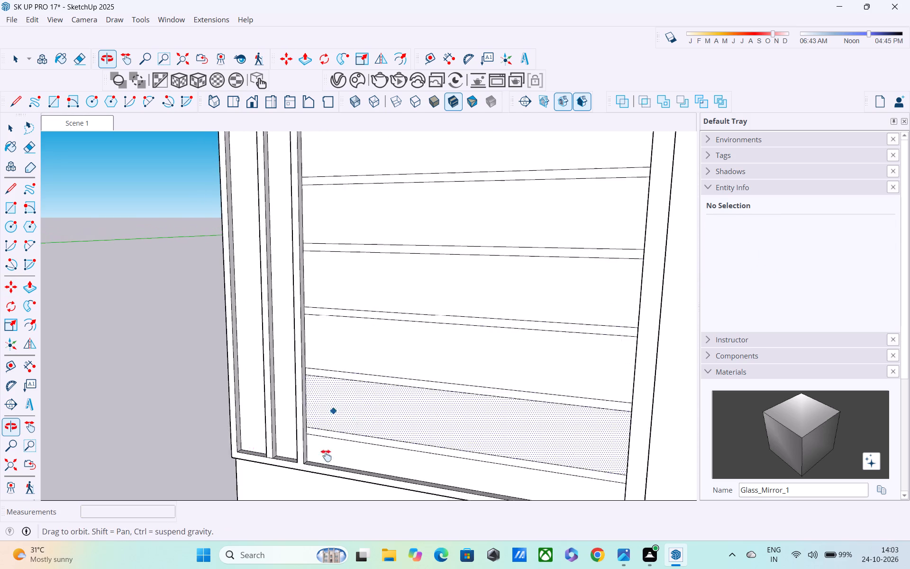
middle_click_drag(326, 456, 324, 463)
middle_click_drag(344, 412, 353, 334)
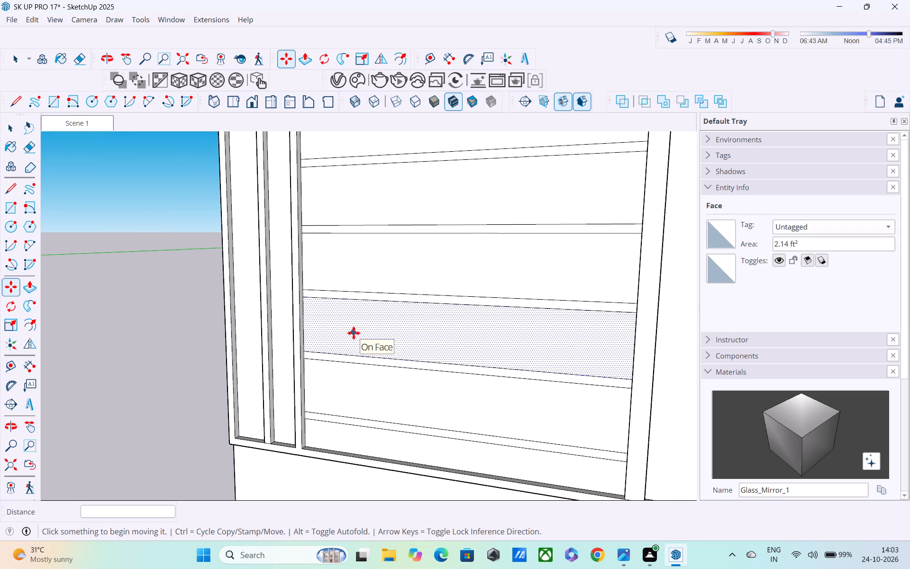
key("slash")
key("5")
key("Return")
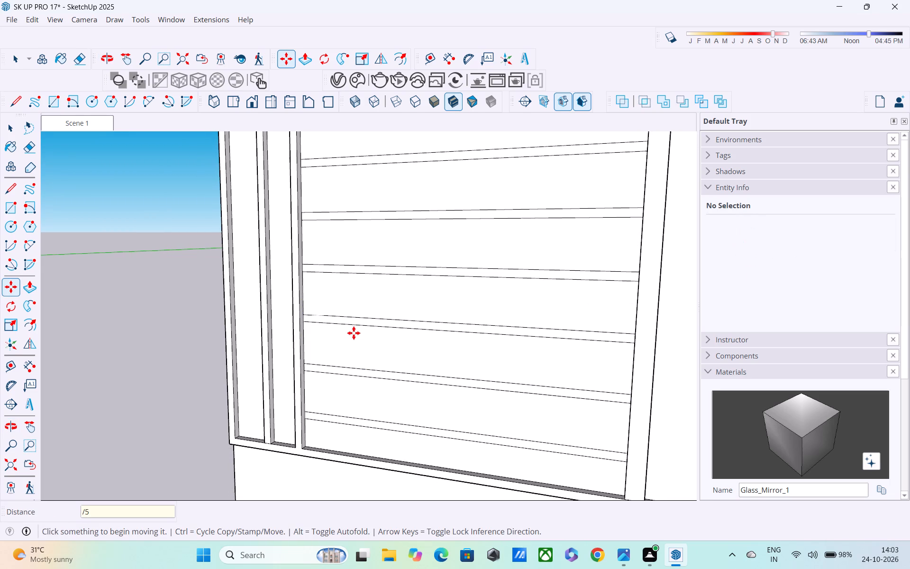
Examine the horizontal strips in the divided pane and the wall's other, still undivided wide pane.
scroll(352, 331, "down", 2)
middle_click_drag(375, 356, 265, 365)
scroll(274, 369, "up", 1)
scroll(327, 374, "down", 4)
middle_click_drag(404, 350, 488, 352)
scroll(488, 352, "down", 5)
middle_click_drag(517, 339, 421, 329)
scroll(421, 329, "up", 1)
scroll(421, 329, "down", 4)
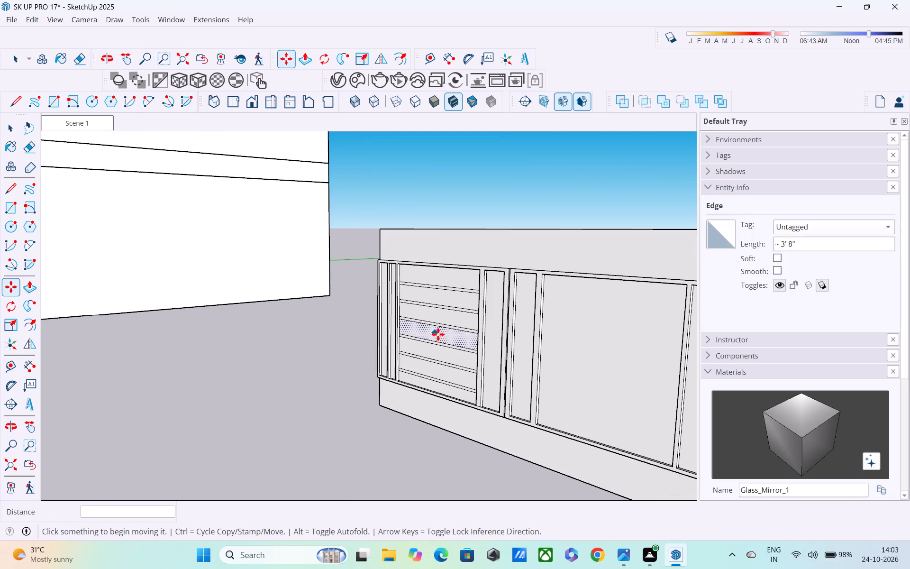
middle_click_drag(466, 345, 369, 339, "shift")
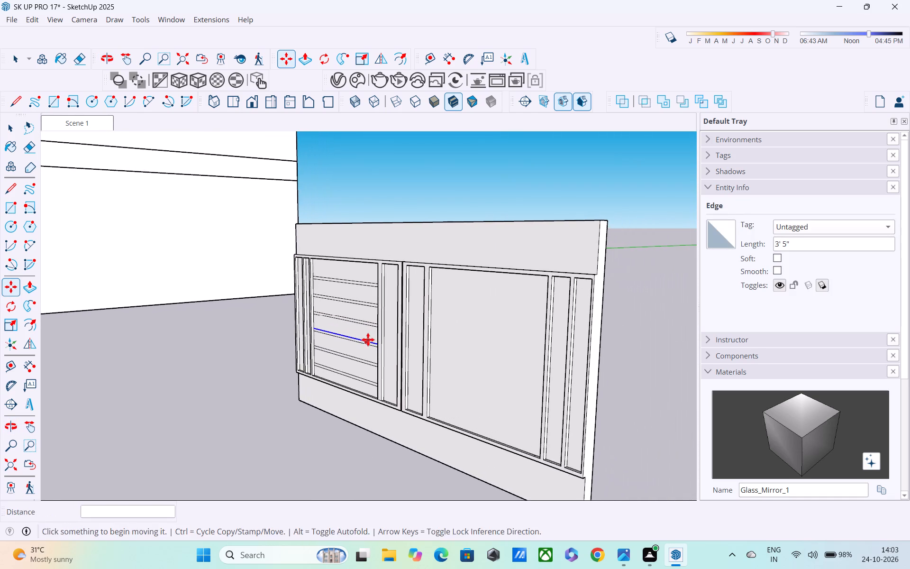
middle_click_drag(368, 340, 418, 367)
Copy the two edges of the topmost strip 5' 5" along the wall into the other wide pane.
scroll(358, 304, "up", 2)
key("space")
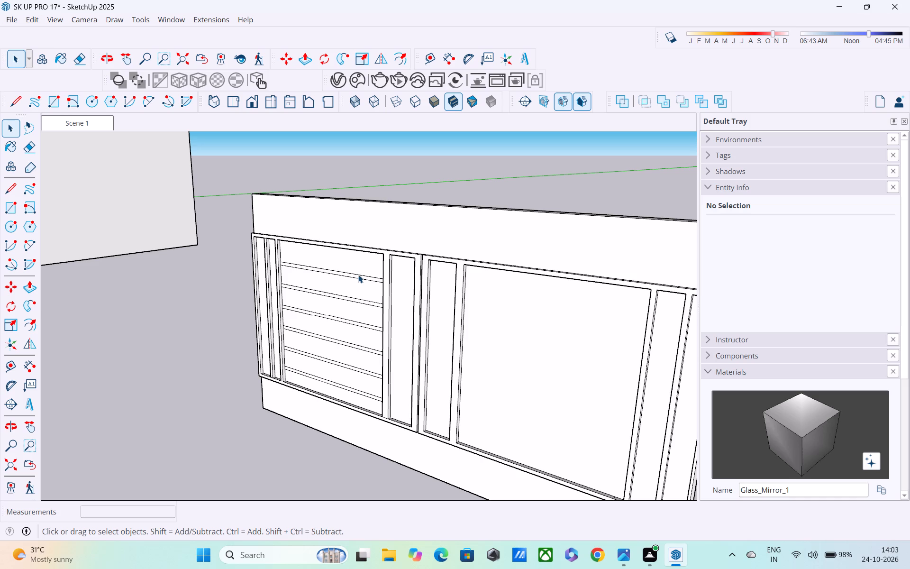
left_click(359, 276)
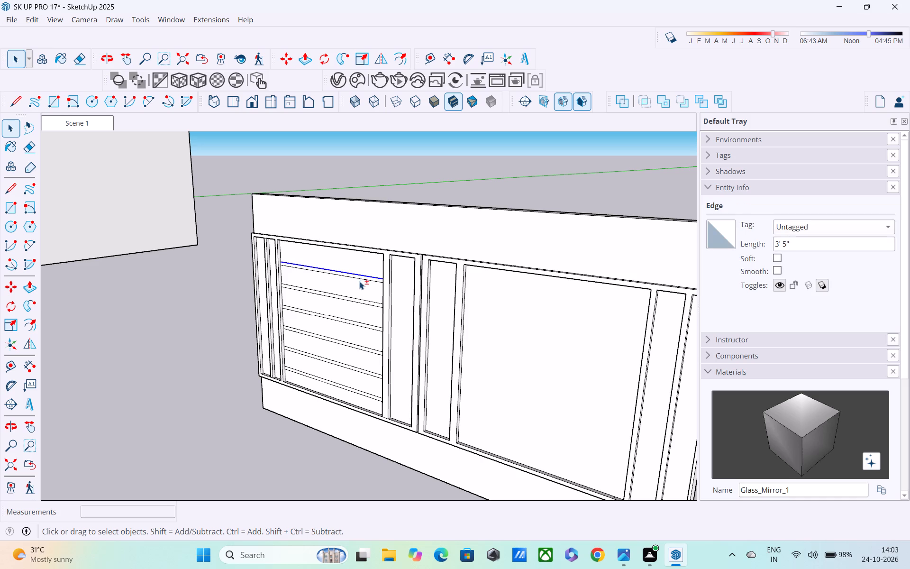
left_click(360, 282, "shift")
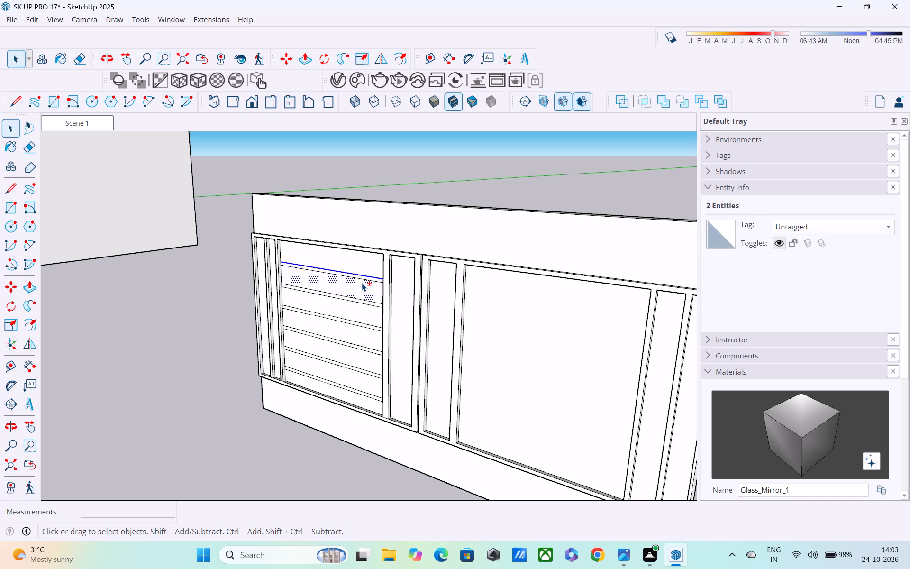
left_click(362, 284, "shift")
scroll(368, 277, "up", 4, "shift")
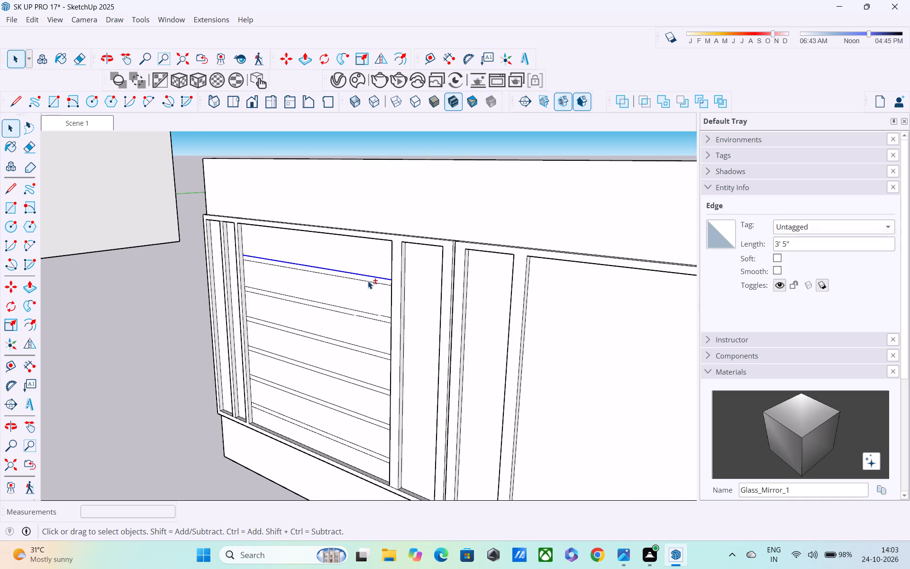
left_click(368, 283, "shift")
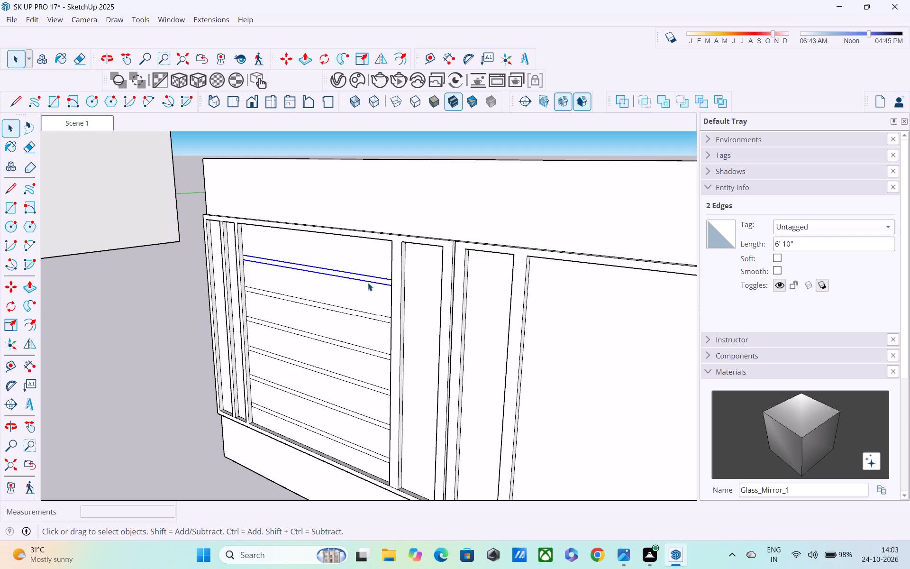
key("m")
middle_click_drag(388, 285, 460, 286)
scroll(424, 277, "up", 6)
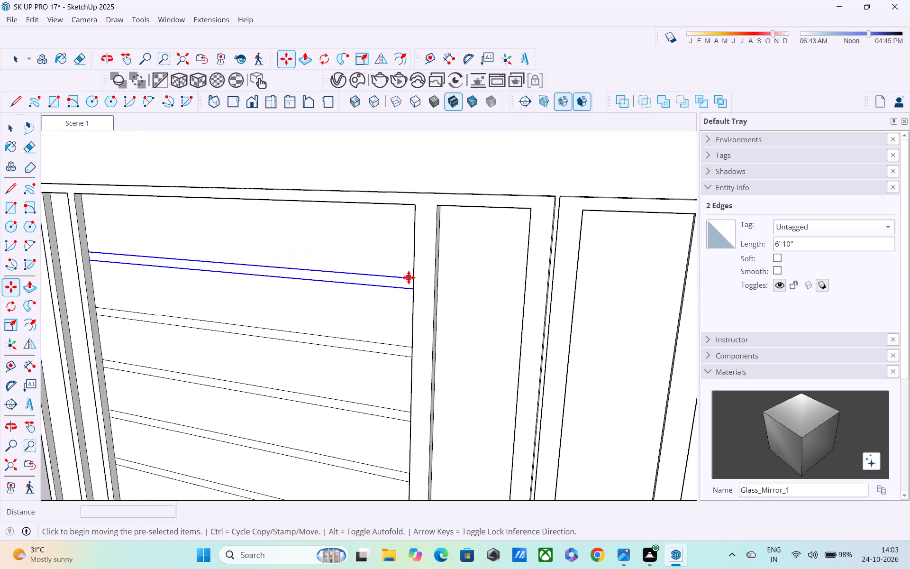
middle_click_drag(408, 277, 543, 252)
scroll(401, 266, "up", 4)
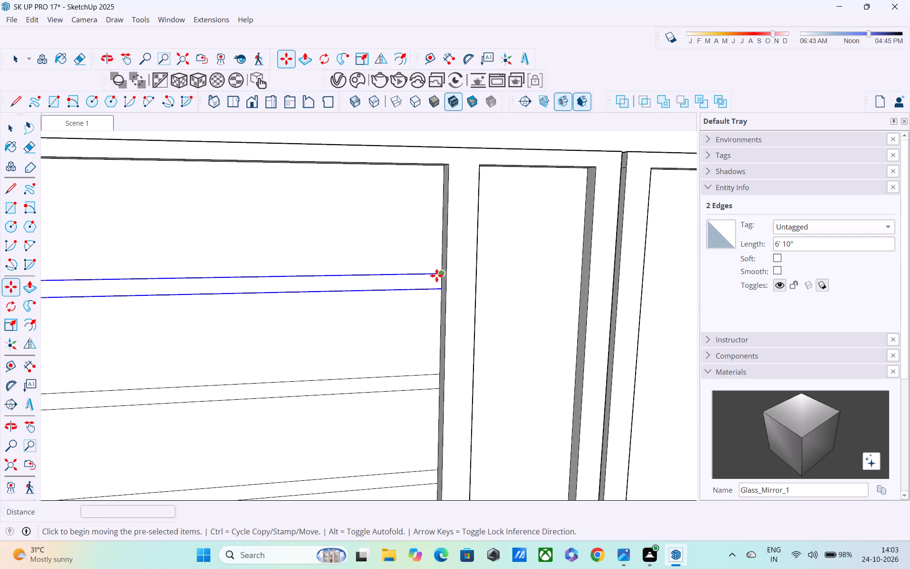
left_click(439, 273)
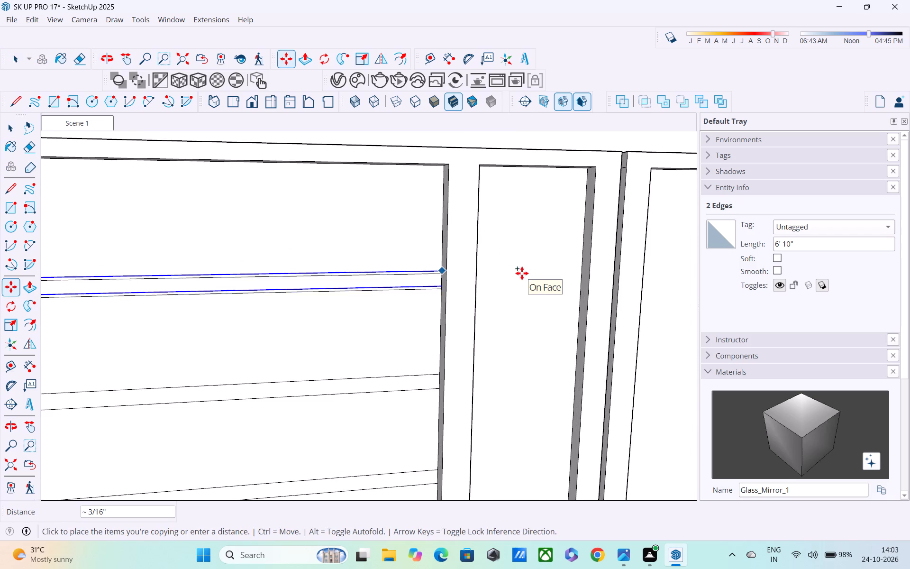
middle_click_drag(537, 279, 102, 296, "shift")
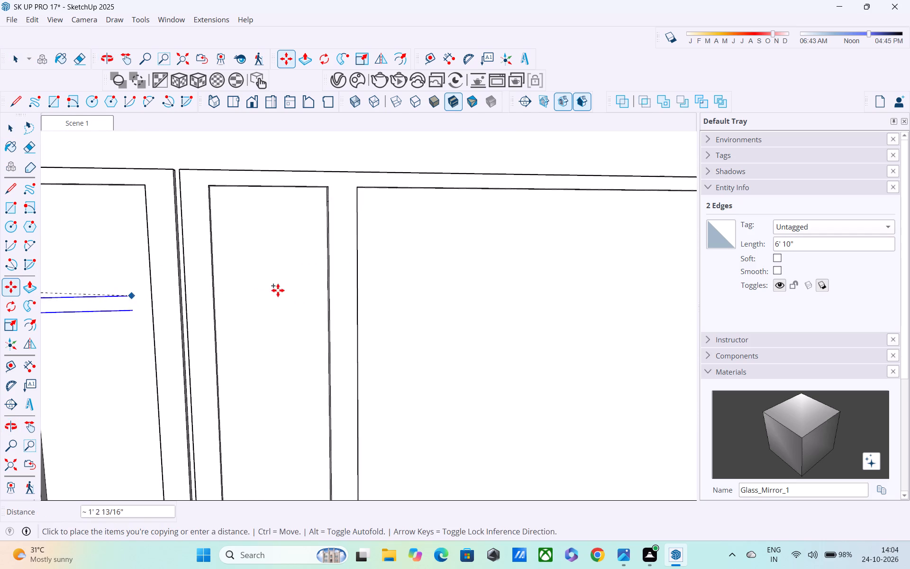
middle_click_drag(414, 289, 108, 300)
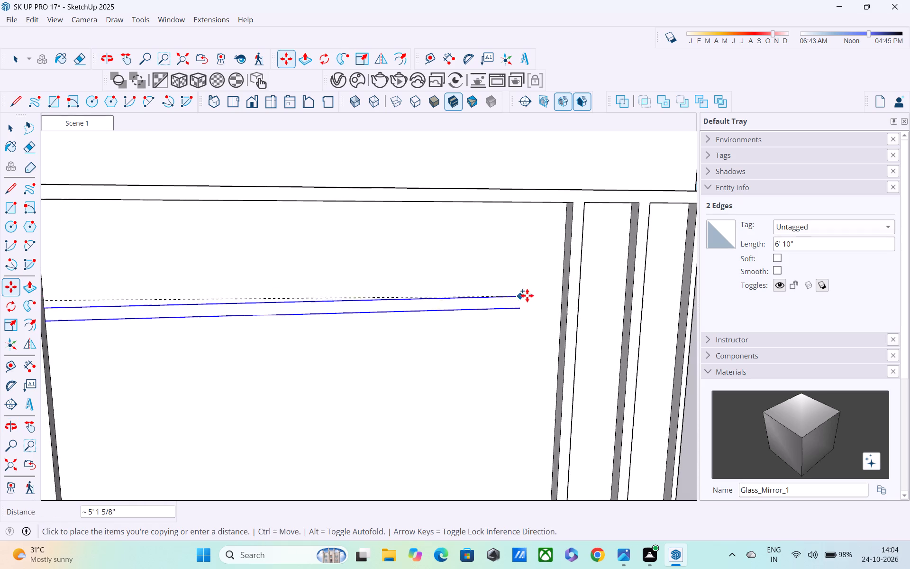
left_click(562, 285)
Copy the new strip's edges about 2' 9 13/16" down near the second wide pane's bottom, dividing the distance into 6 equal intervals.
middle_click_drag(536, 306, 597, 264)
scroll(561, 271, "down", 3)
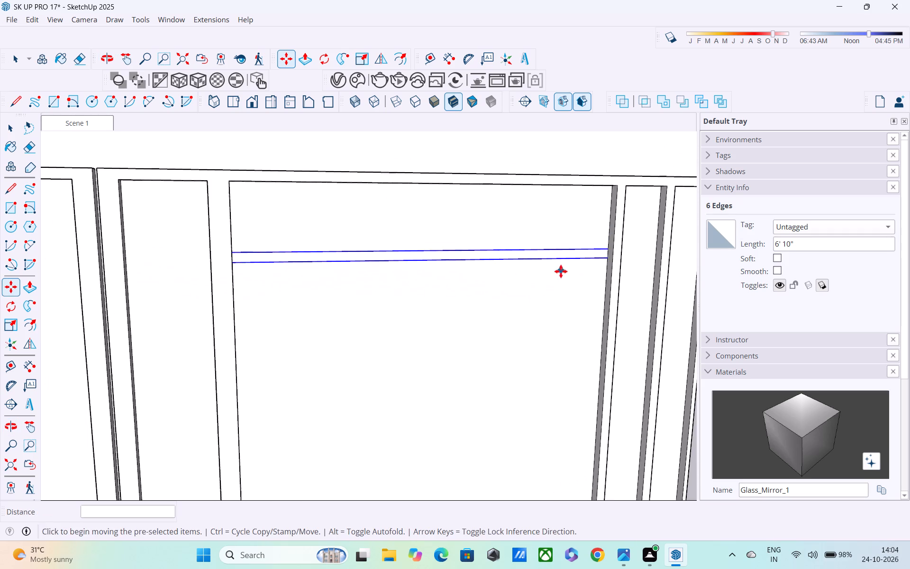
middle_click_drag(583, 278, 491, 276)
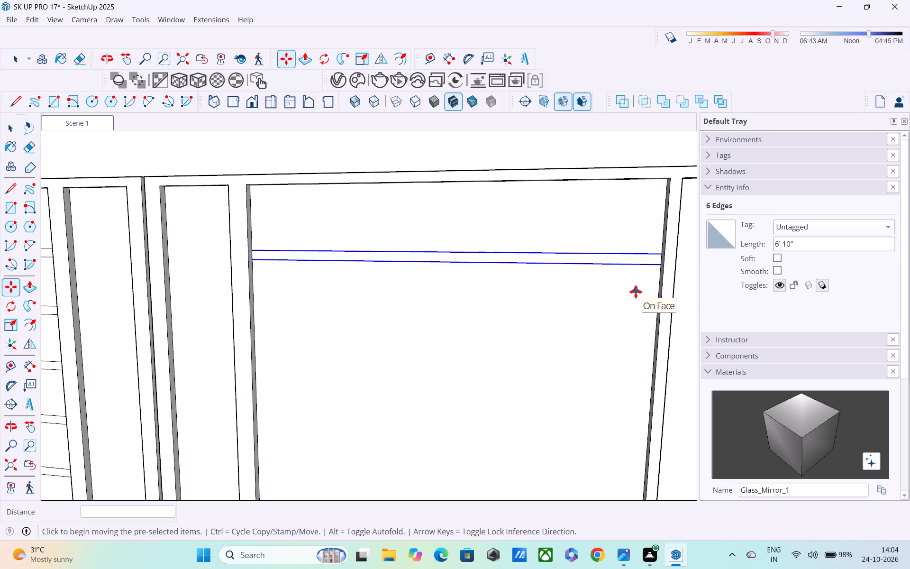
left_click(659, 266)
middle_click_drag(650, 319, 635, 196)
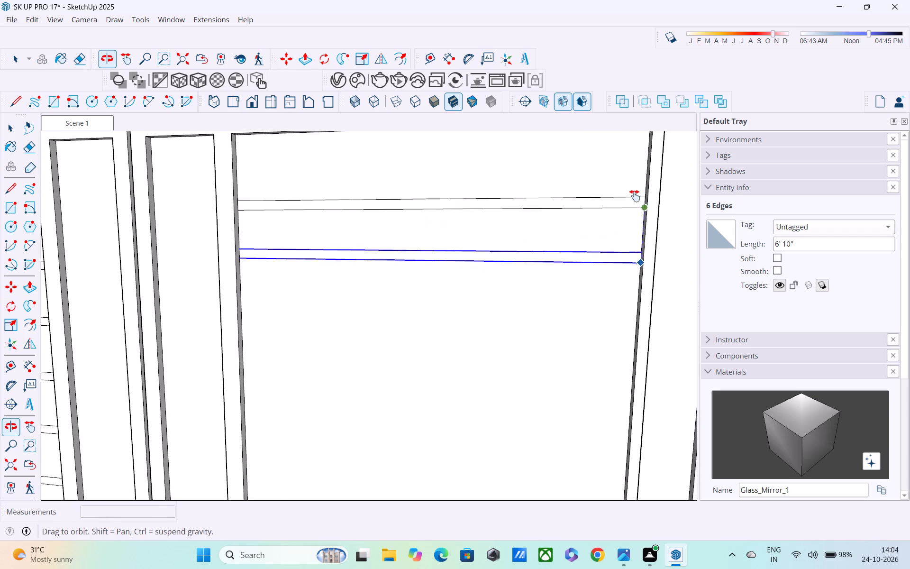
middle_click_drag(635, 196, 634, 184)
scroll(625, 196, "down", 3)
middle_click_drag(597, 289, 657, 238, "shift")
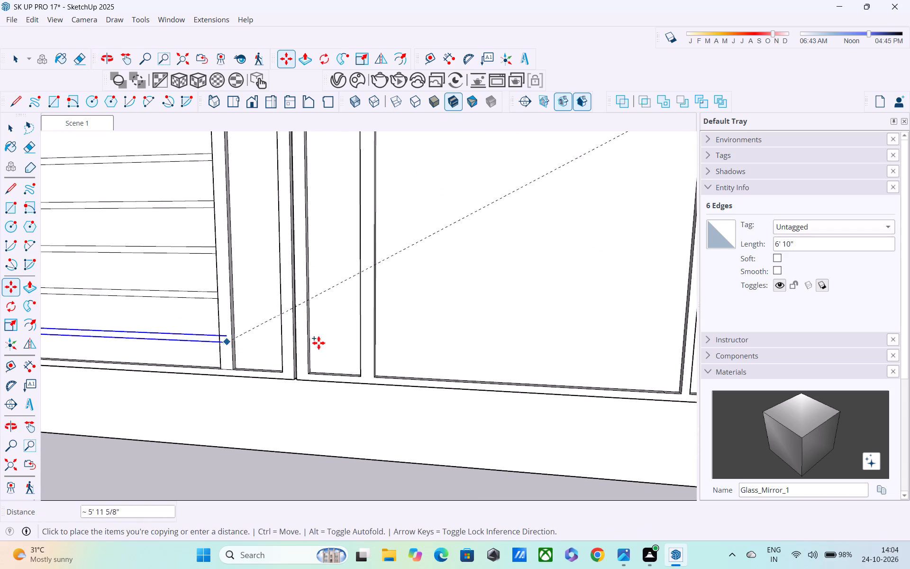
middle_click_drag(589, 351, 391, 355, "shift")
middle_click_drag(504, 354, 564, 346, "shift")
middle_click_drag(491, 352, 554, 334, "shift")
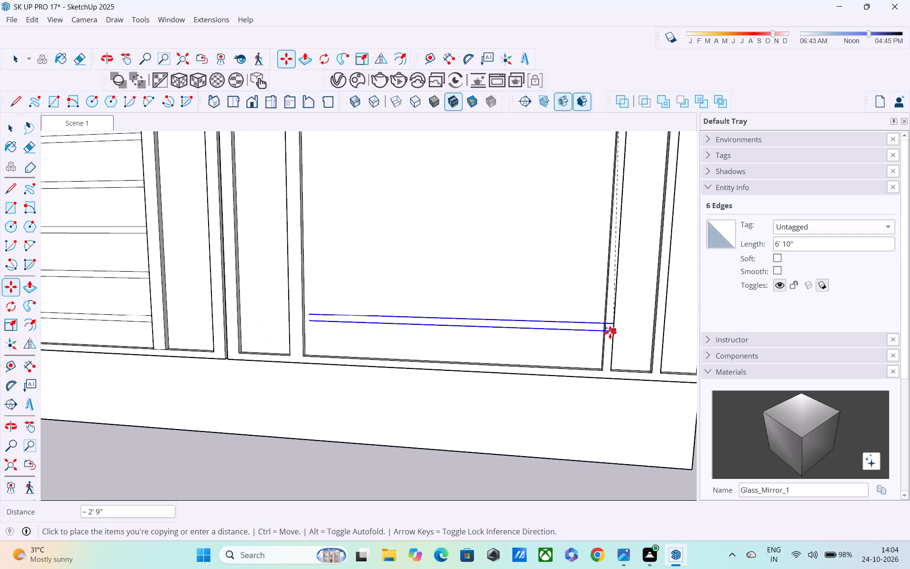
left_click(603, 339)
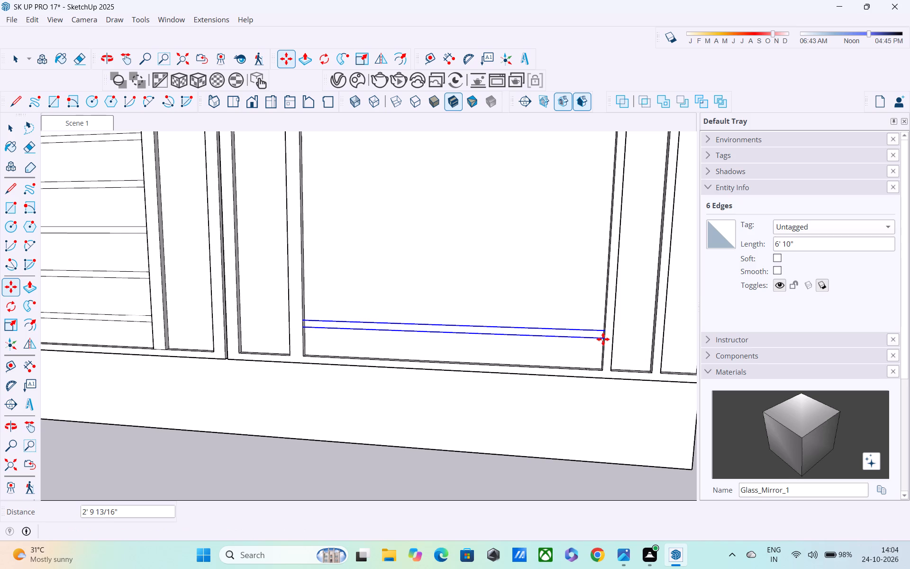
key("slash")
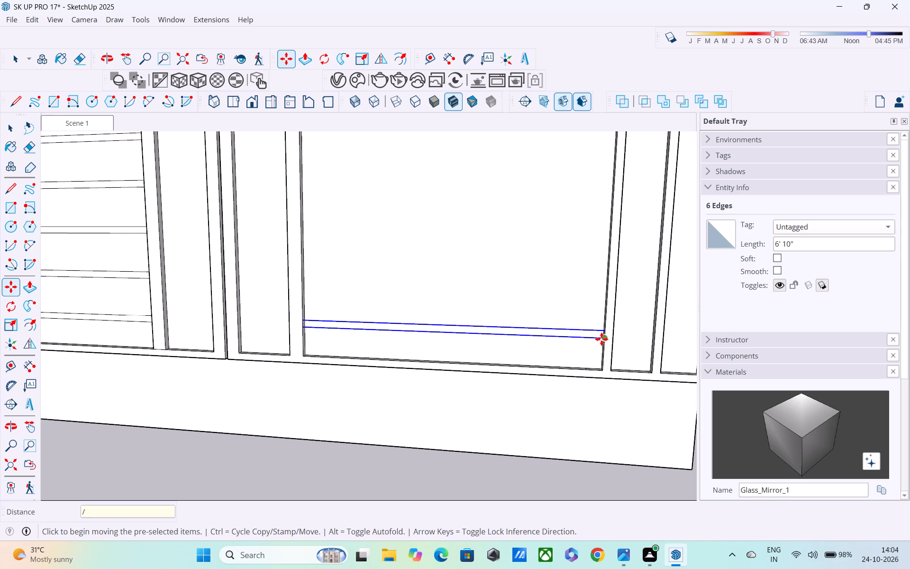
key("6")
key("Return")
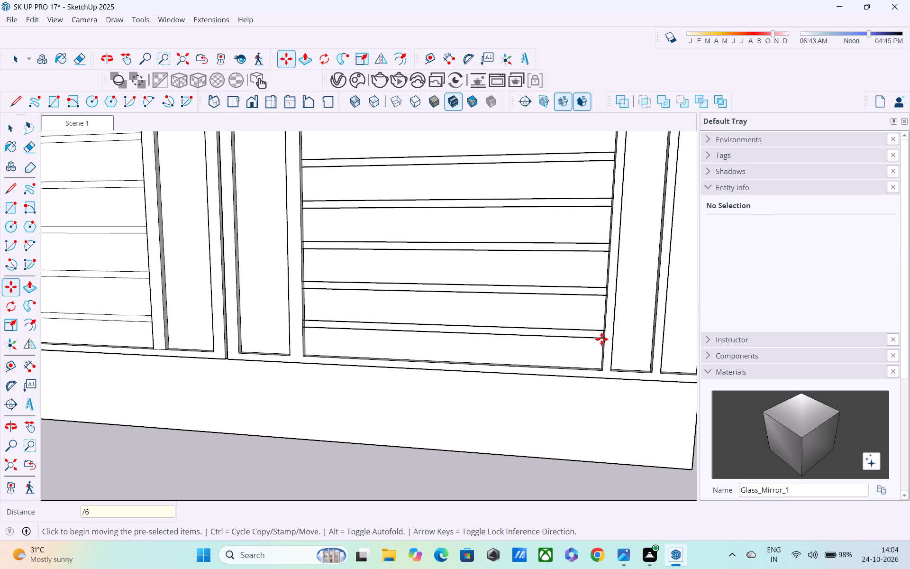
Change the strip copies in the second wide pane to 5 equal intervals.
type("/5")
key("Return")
Examine the horizontal strips in both wide panes from the front and from oblique angles along the wall.
scroll(578, 289, "down", 4)
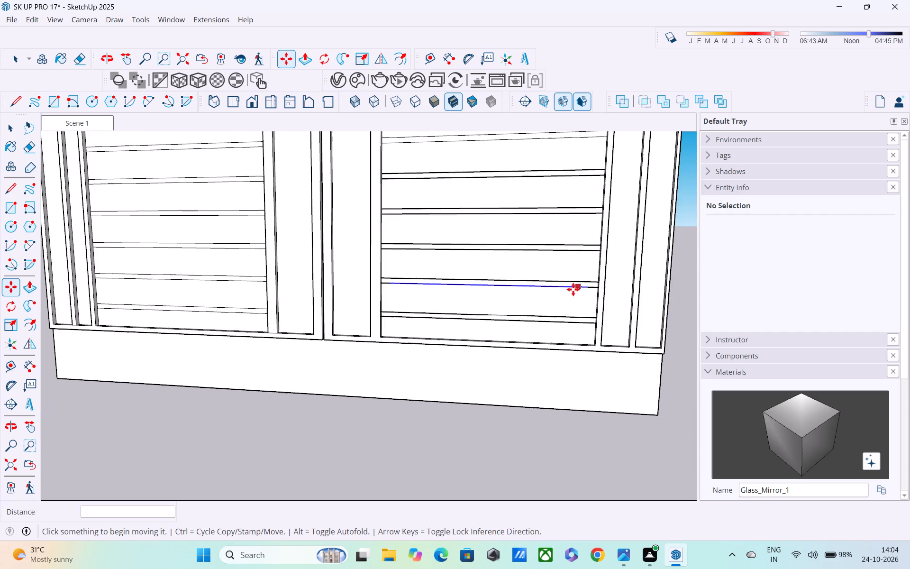
middle_click_drag(542, 289, 455, 341)
scroll(455, 341, "up", 1)
scroll(453, 334, "down", 5)
scroll(455, 332, "up", 1, "shift")
middle_click_drag(455, 332, 451, 394, "shift")
scroll(445, 364, "down", 3)
middle_click_drag(446, 366, 499, 273)
scroll(499, 273, "up", 1)
scroll(492, 273, "down", 4)
middle_click_drag(445, 293, 346, 316)
key("space")
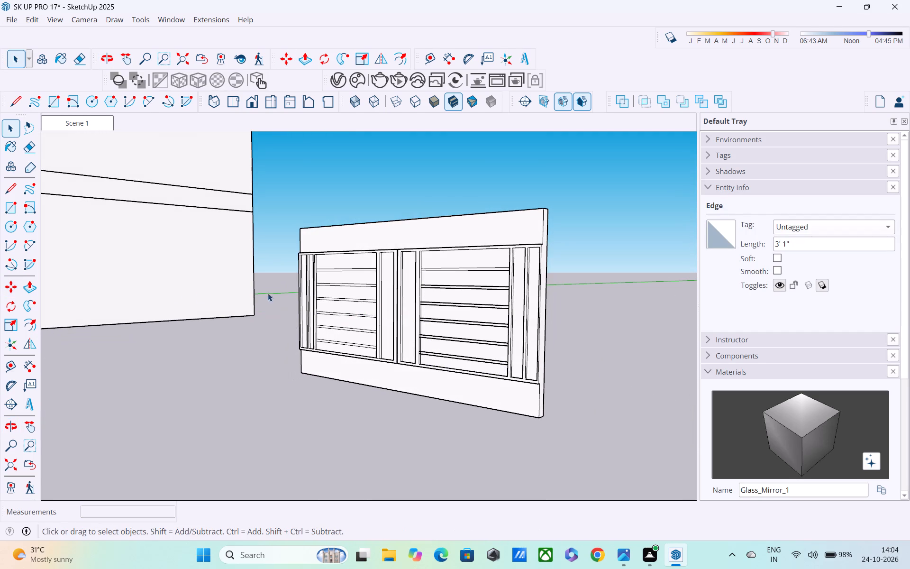
left_click(173, 293)
middle_click_drag(366, 321, 492, 316)
scroll(473, 284, "up", 5)
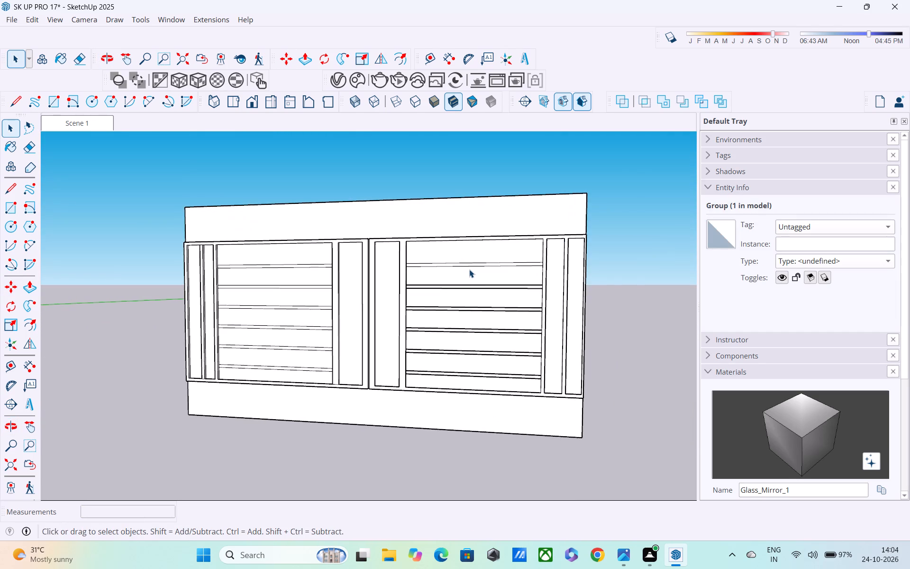
scroll(469, 269, "up", 3)
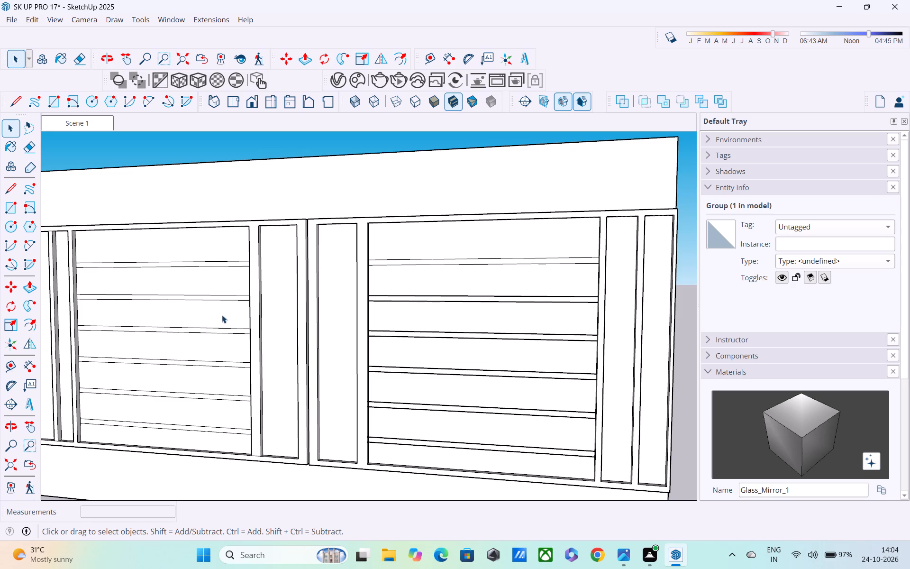
scroll(192, 267, "down", 3)
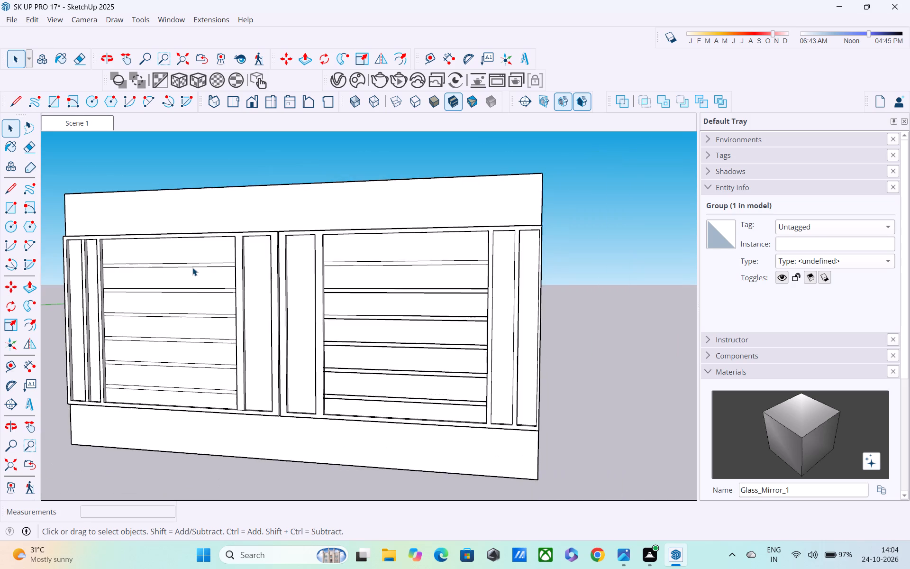
scroll(192, 265, "down", 3)
scroll(421, 321, "up", 3)
middle_click_drag(377, 303, 133, 347)
scroll(235, 243, "up", 4)
scroll(573, 313, "up", 6)
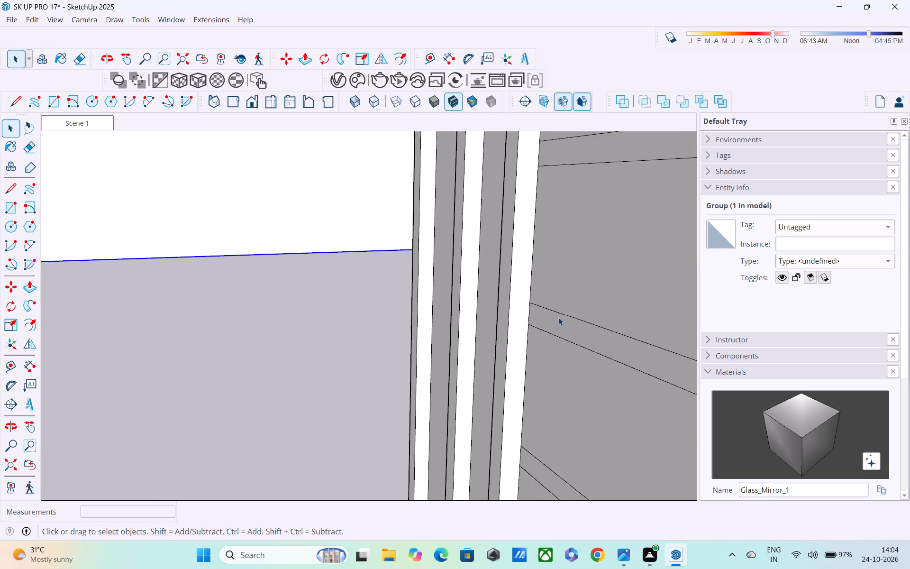
scroll(558, 317, "up", 5)
scroll(543, 321, "down", 5)
middle_click_drag(525, 330, 402, 272, "shift")
scroll(399, 266, "down", 5)
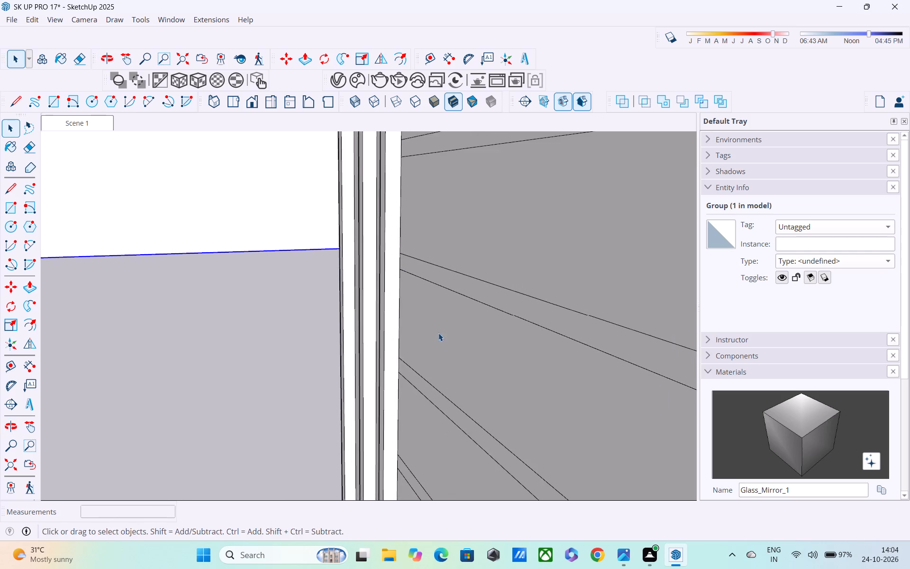
middle_click_drag(441, 357, 392, 238, "shift")
scroll(392, 238, "up", 1)
scroll(392, 238, "down", 7)
scroll(446, 295, "down", 5)
middle_click_drag(455, 315, 332, 263)
scroll(332, 263, "up", 1, "shift")
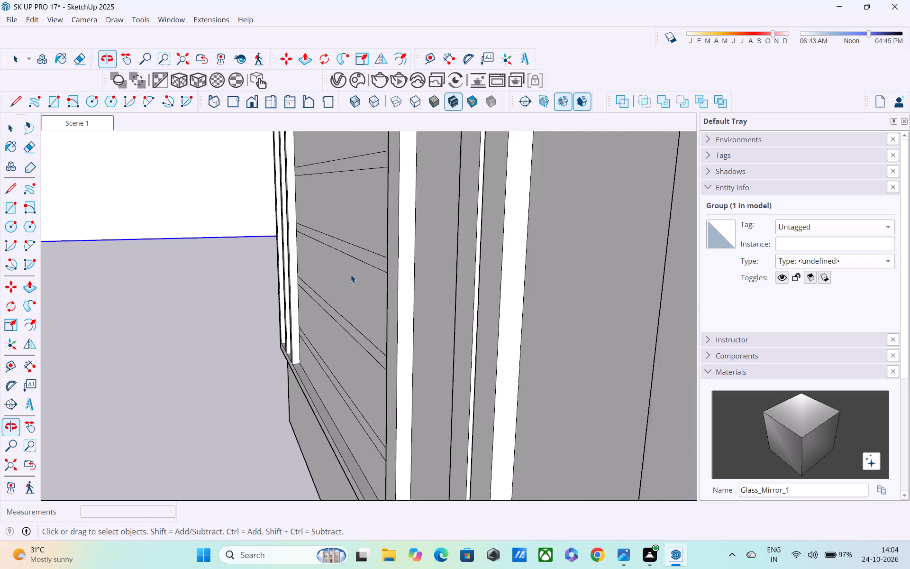
scroll(363, 281, "down", 5)
middle_click_drag(460, 304, 408, 244)
scroll(481, 265, "up", 4)
middle_click_drag(482, 265, 391, 296)
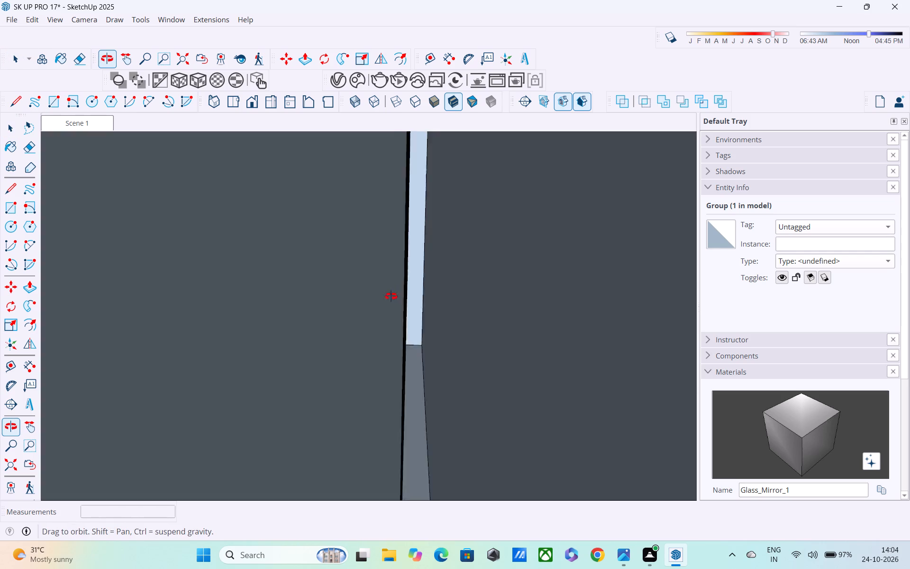
middle_click_drag(391, 296, 425, 289)
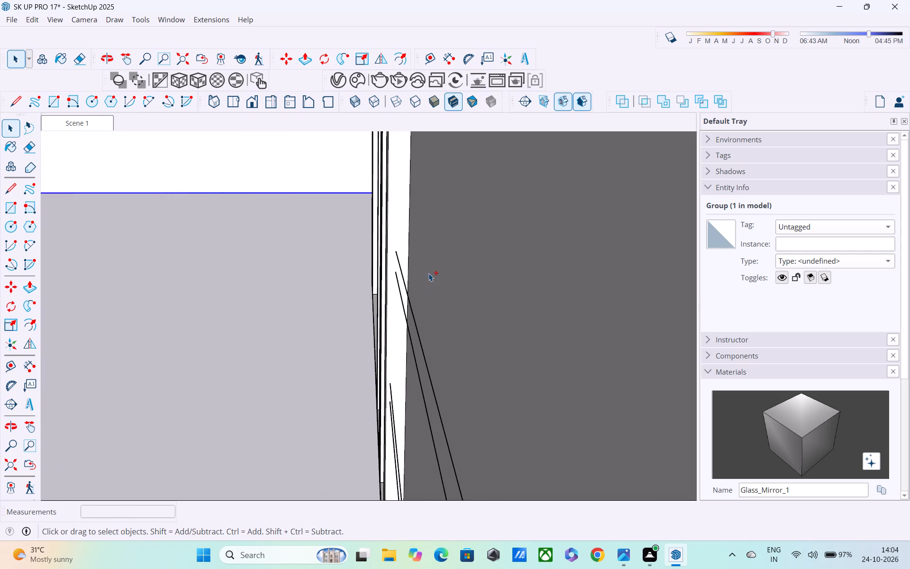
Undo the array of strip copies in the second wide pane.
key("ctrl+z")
Copy all four edge segments of the second wide pane's top strip about 2' 9 7/16" straight down, near the pane's bottom.
scroll(429, 270, "down", 5)
middle_click_drag(429, 275, 388, 329, "shift")
scroll(388, 329, "up", 1)
scroll(390, 316, "down", 5)
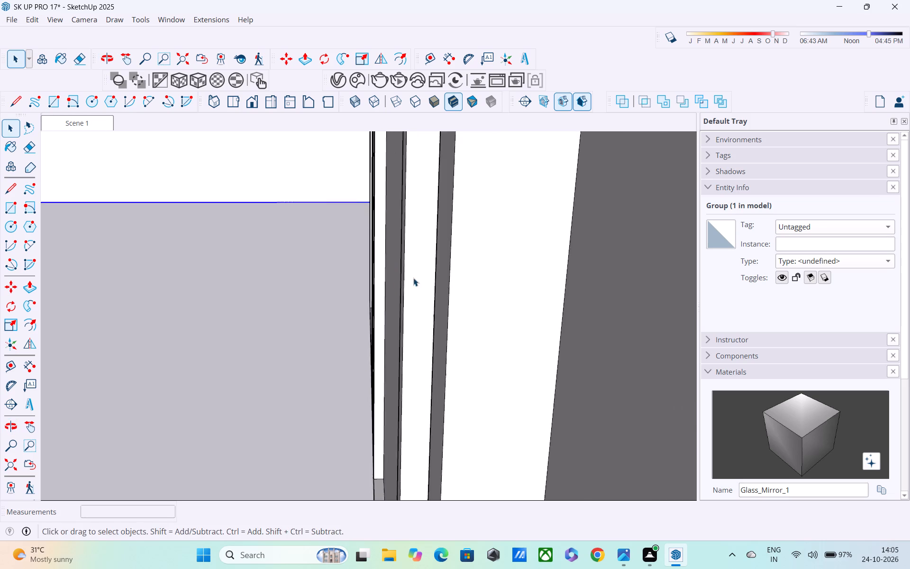
scroll(413, 278, "down", 4)
middle_click_drag(416, 260, 577, 417)
scroll(457, 239, "up", 1)
scroll(457, 239, "down", 4)
middle_click_drag(457, 239, 585, 385, "shift")
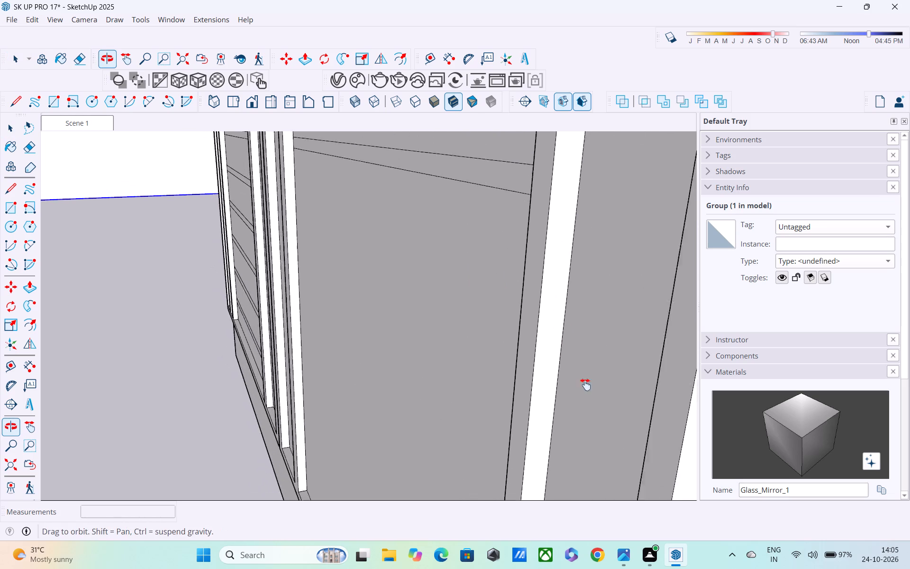
middle_click_drag(585, 385, 612, 427, "shift")
middle_click_drag(481, 290, 444, 275)
scroll(444, 275, "up", 1)
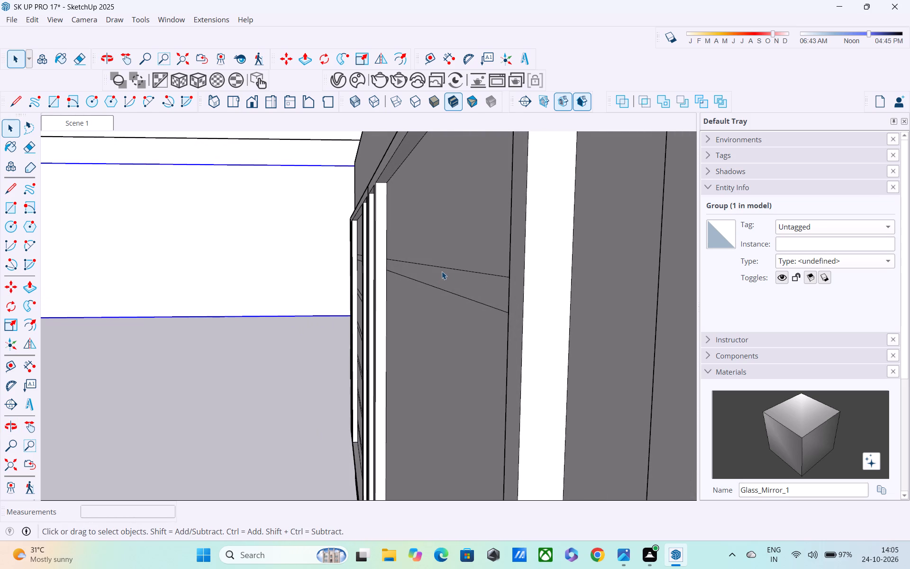
left_click(444, 268)
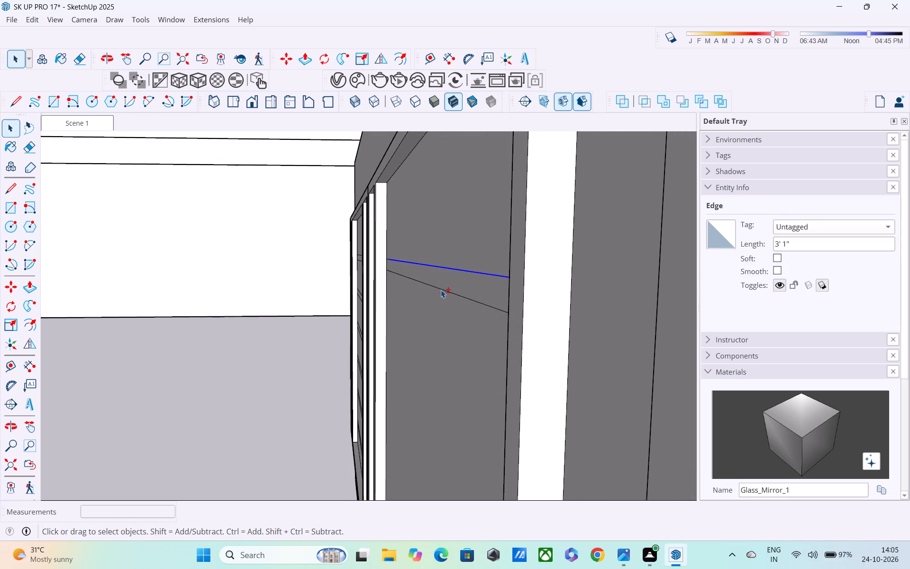
left_click(441, 291, "shift")
key("m")
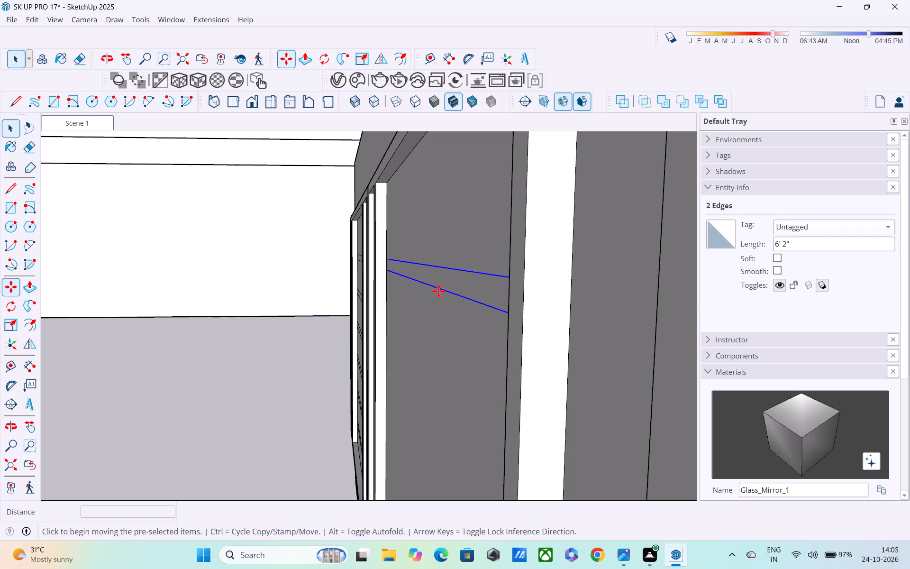
scroll(395, 279, "up", 3)
middle_click_drag(384, 268, 429, 300)
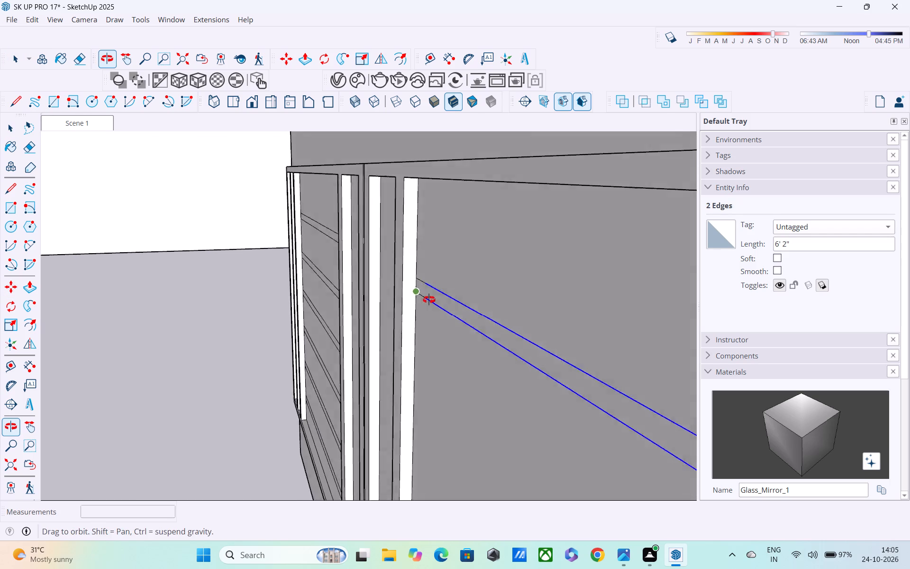
middle_click_drag(429, 300, 429, 300)
scroll(429, 294, "up", 4)
key("space")
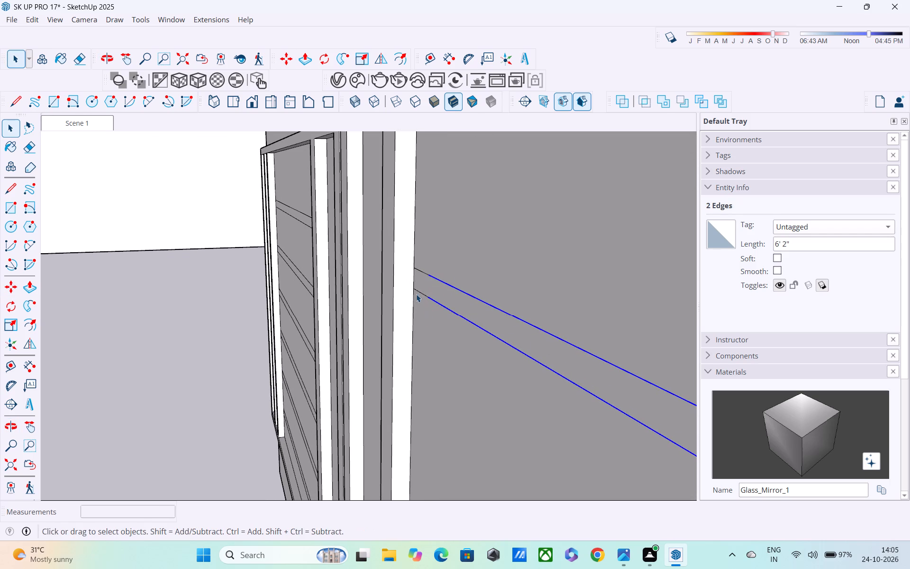
scroll(425, 293, "down", 5)
middle_click_drag(459, 306, 304, 197, "shift")
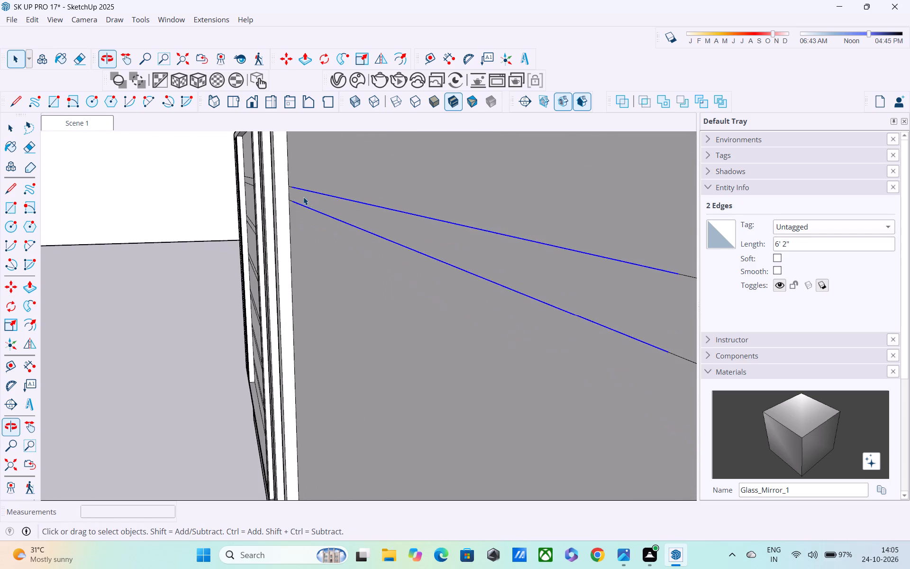
scroll(307, 200, "down", 5)
middle_click_drag(422, 233, 643, 305)
middle_click_drag(431, 197, 483, 304)
scroll(343, 257, "up", 4)
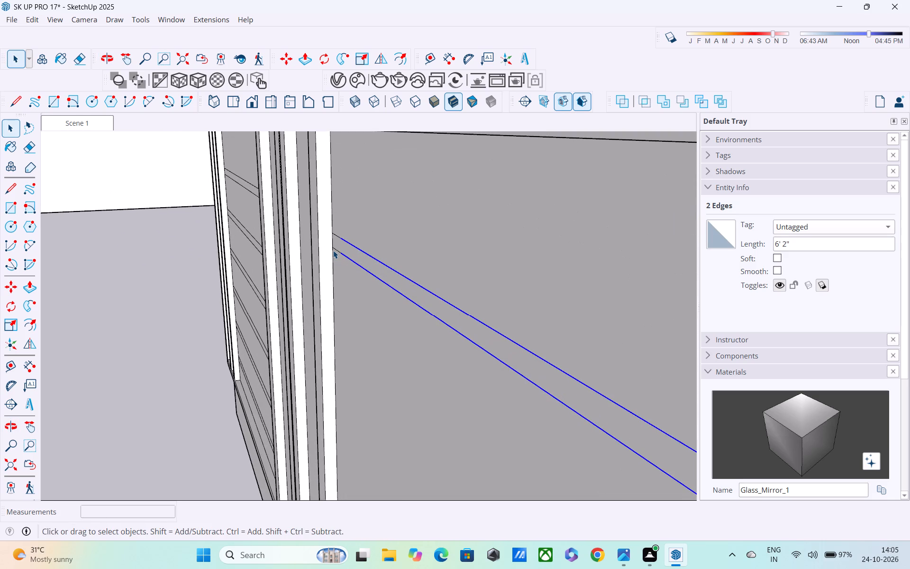
left_click(335, 250, "shift")
left_click(341, 237, "shift")
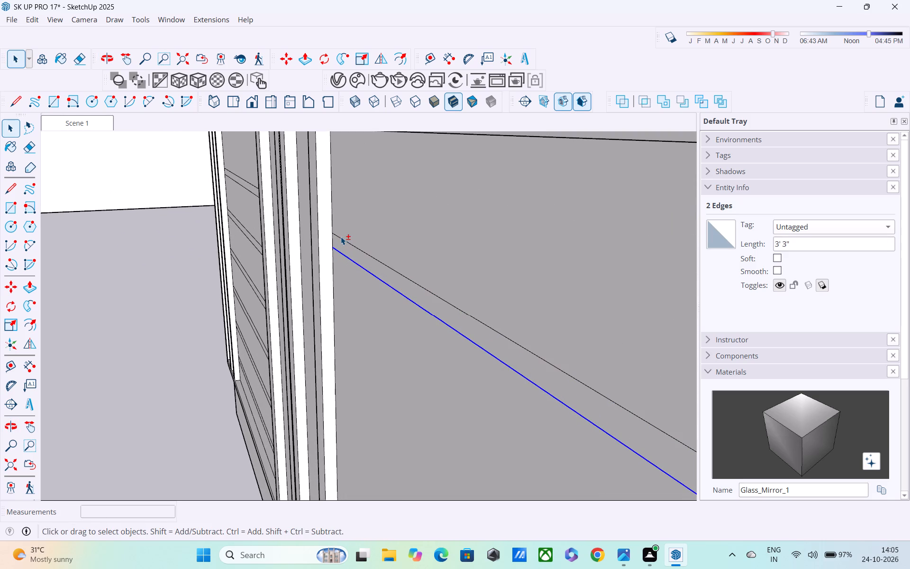
left_click(340, 239, "shift")
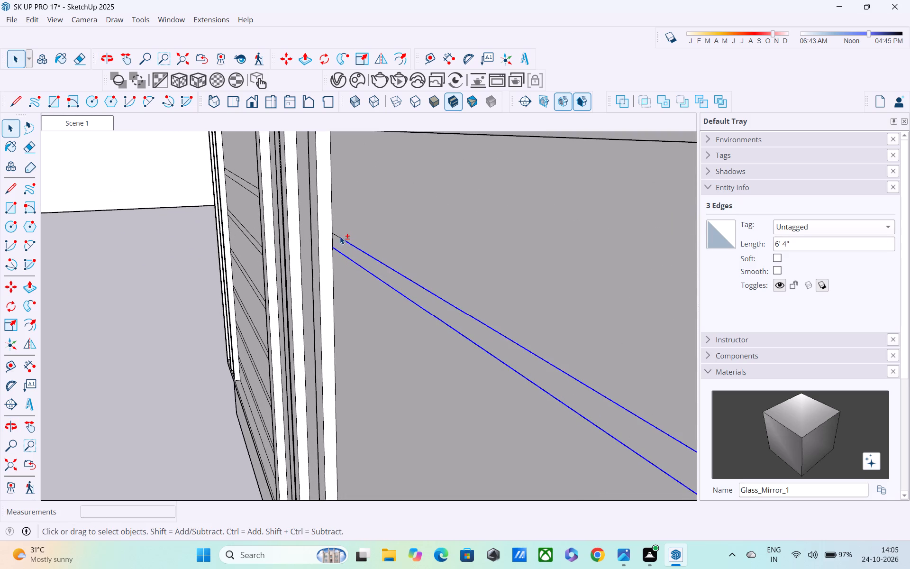
left_click(337, 236, "shift")
key("m")
scroll(325, 259, "up", 8)
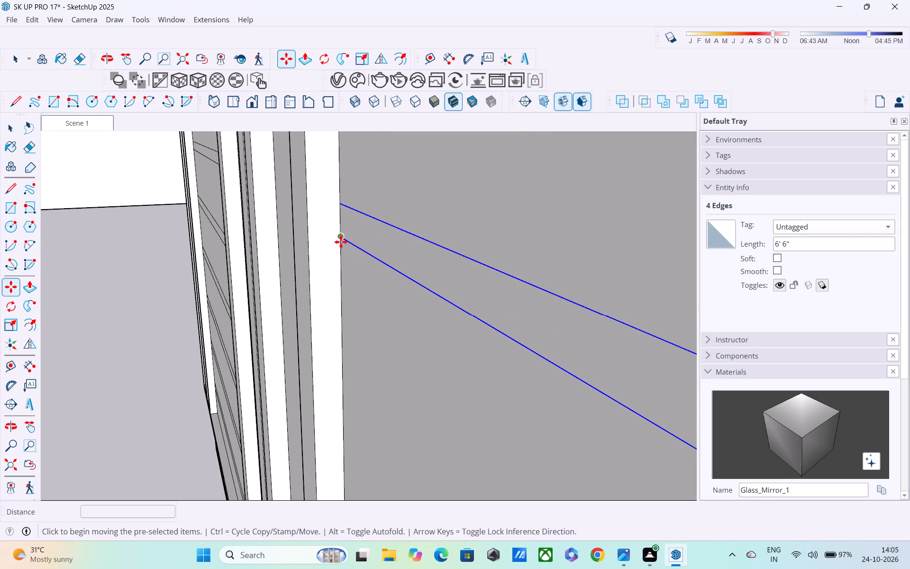
left_click(341, 240)
middle_click_drag(349, 287, 349, 284, "shift")
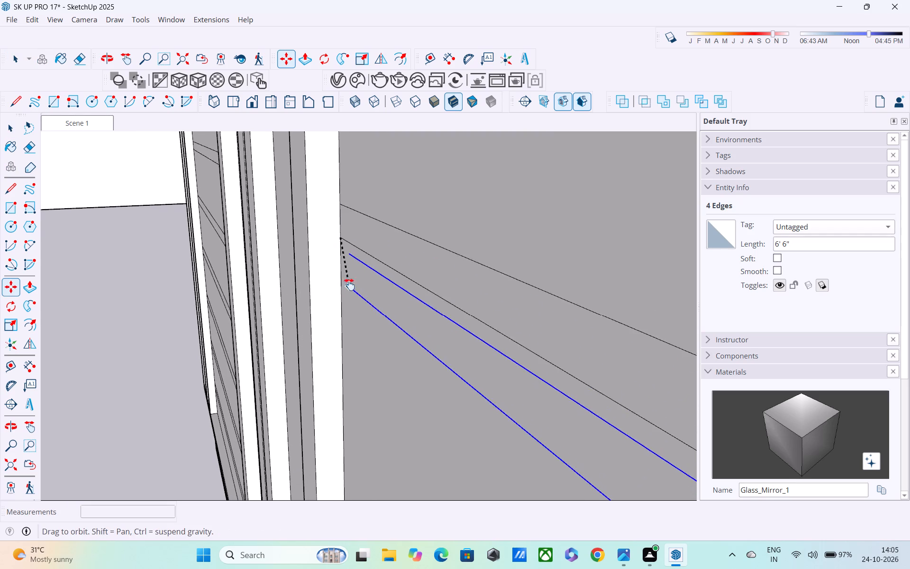
middle_click_drag(349, 284, 383, 152, "shift")
scroll(378, 196, "down", 4)
middle_click_drag(371, 263, 384, 191, "shift")
scroll(385, 197, "down", 3)
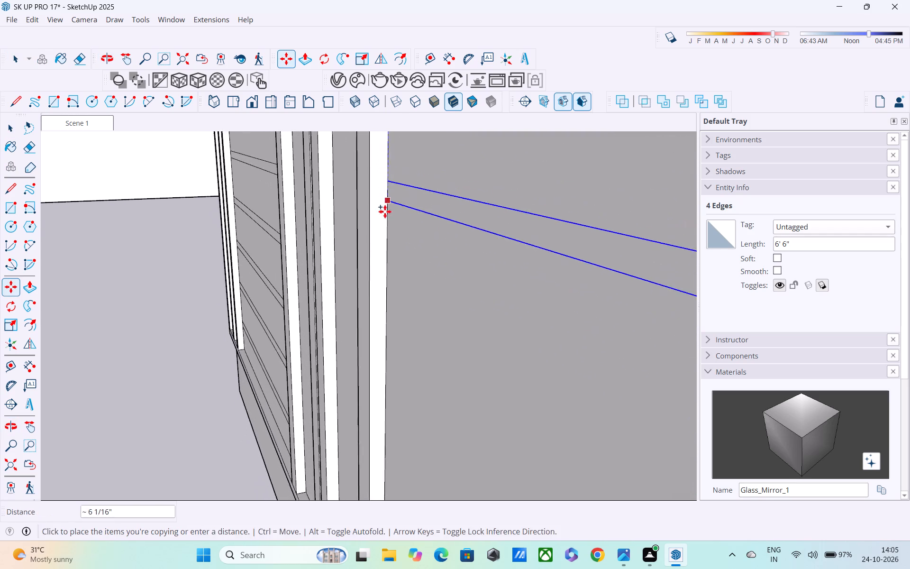
scroll(385, 211, "down", 1)
middle_click_drag(381, 231, 415, 73, "shift")
middle_click_drag(372, 301, 454, 193, "shift")
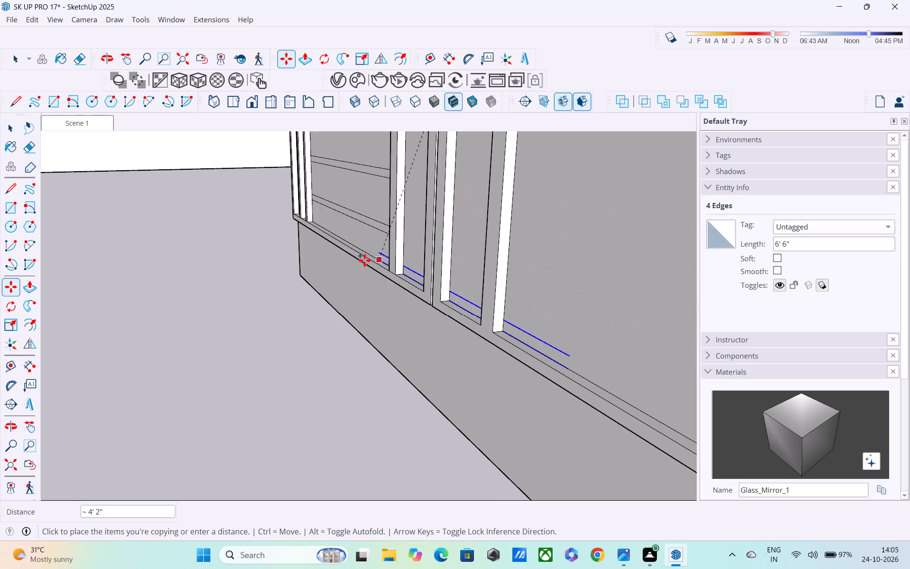
middle_click_drag(391, 241, 467, 235)
scroll(444, 230, "up", 2)
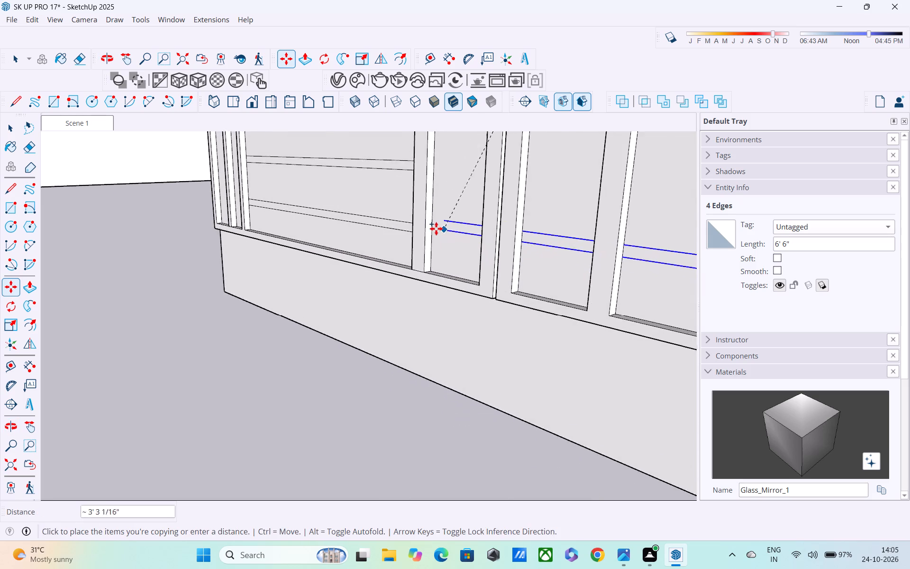
scroll(436, 229, "up", 2)
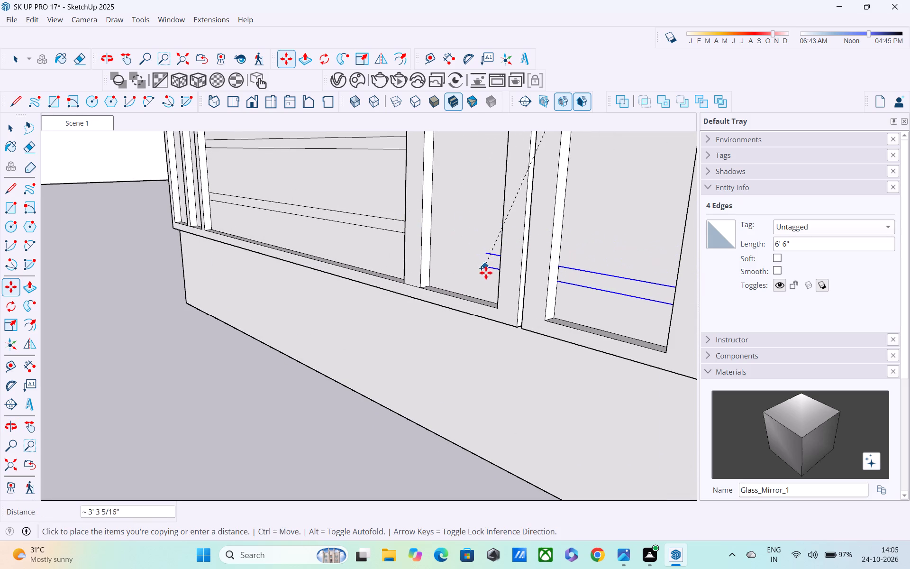
middle_click_drag(483, 272, 210, 211, "shift")
middle_click_drag(348, 268, 285, 294, "shift")
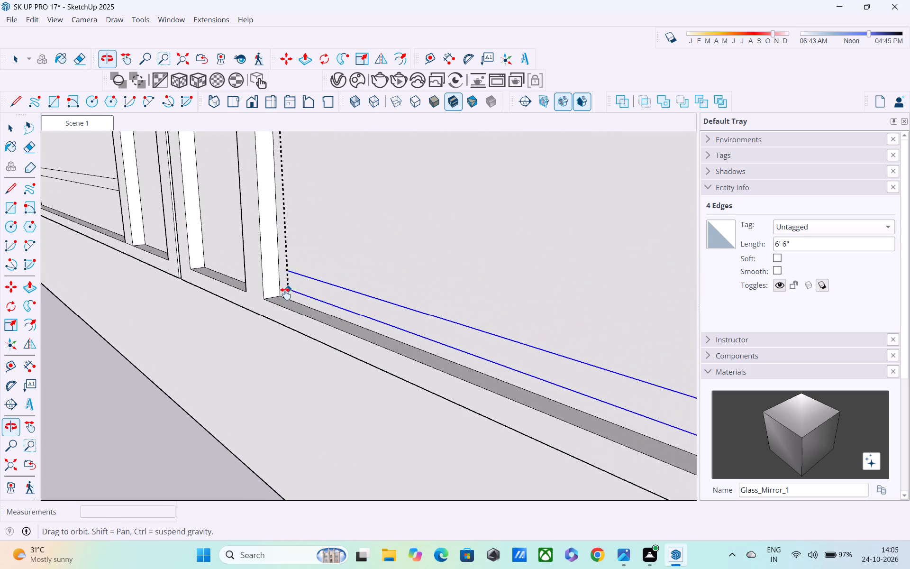
middle_click_drag(285, 294, 285, 294, "shift")
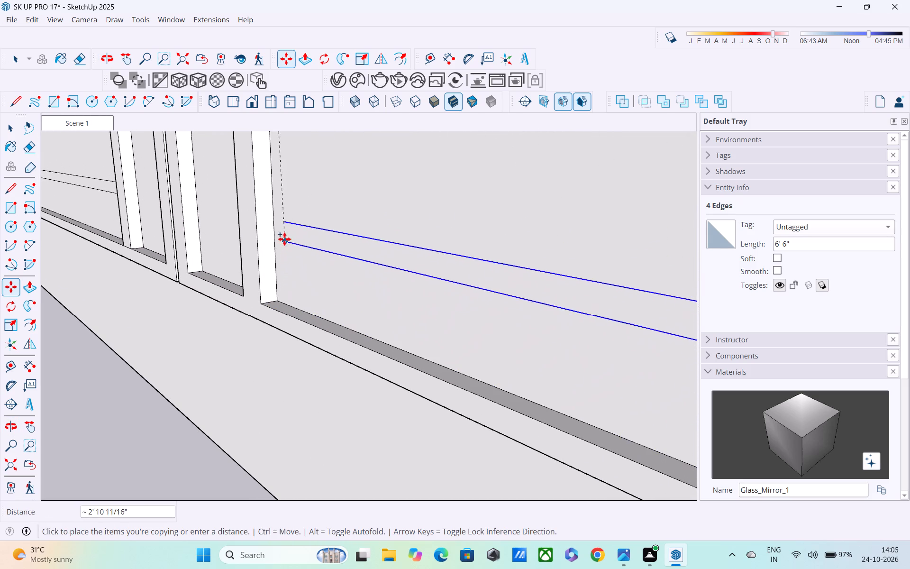
left_click(279, 214)
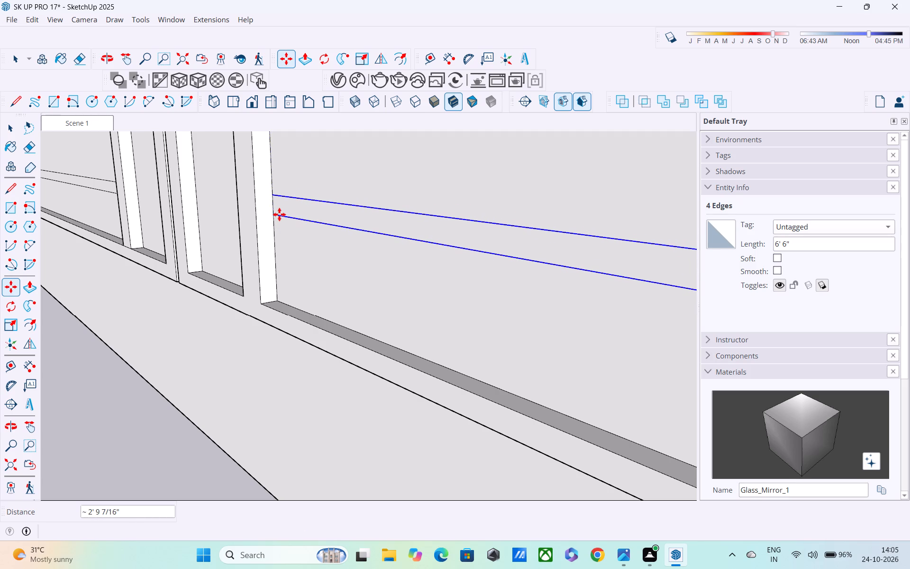
Divide the strip's copy distance in the second wide pane into 5 equal intervals.
middle_click_drag(281, 217, 398, 213)
scroll(398, 213, "down", 8)
middle_click_drag(391, 237, 421, 223)
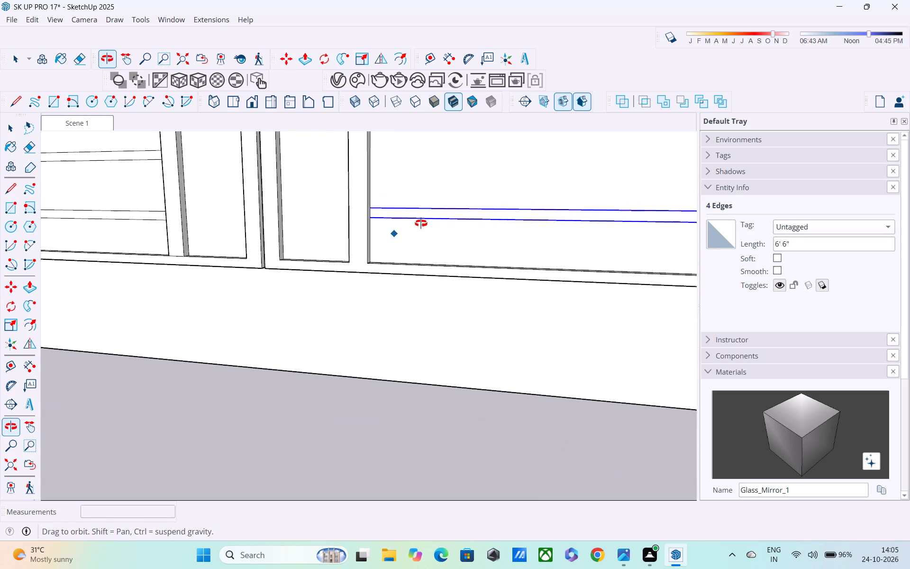
middle_click_drag(421, 223, 421, 223)
scroll(421, 223, "down", 4)
middle_click_drag(412, 231, 310, 229)
scroll(310, 229, "down", 3)
middle_click_drag(364, 236, 399, 229)
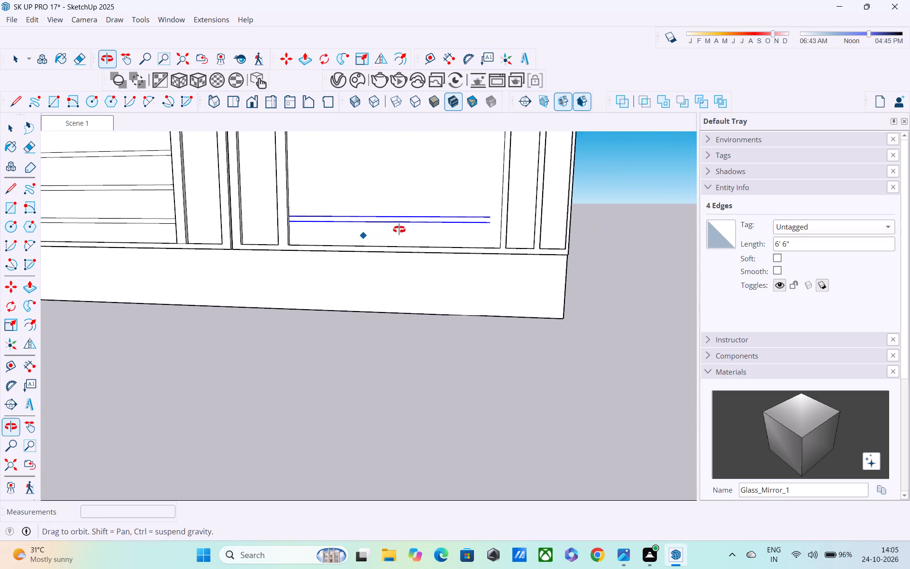
middle_click_drag(399, 229, 408, 227)
scroll(393, 227, "down", 4)
scroll(392, 227, "up", 2)
middle_click_drag(375, 227, 354, 335, "shift")
scroll(372, 235, "down", 1, "shift")
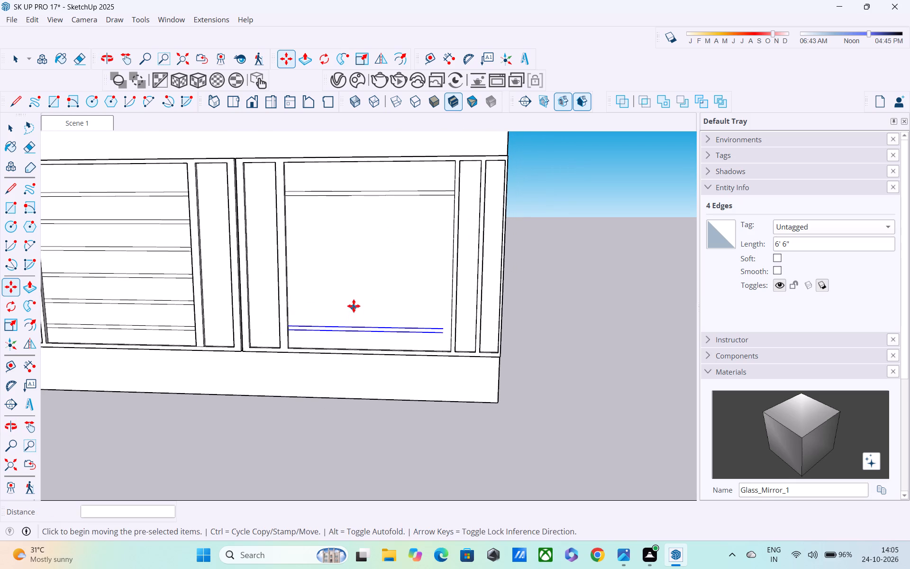
middle_click_drag(363, 324, 389, 329)
type("/5")
key("Return")
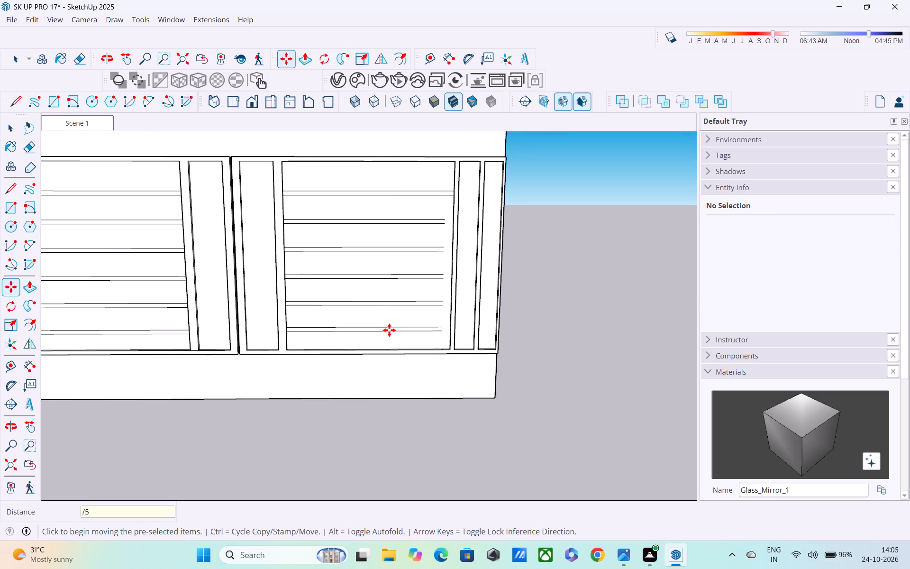
Draw 2" lines extending both edges of the second strip from the top to the frame at the wall-end side of the pane.
middle_click_drag(433, 332, 560, 334)
scroll(479, 220, "up", 5)
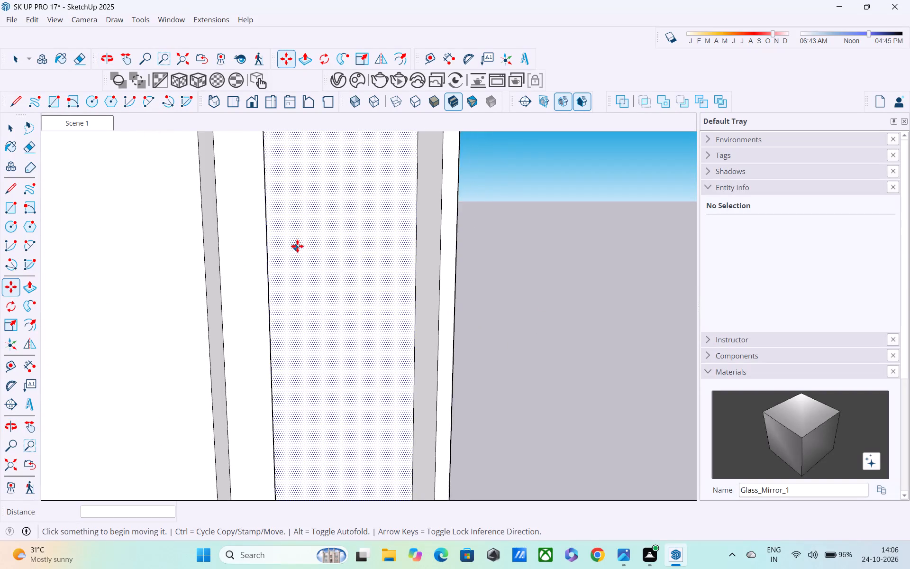
scroll(297, 246, "up", 2)
scroll(258, 244, "down", 12)
middle_click_drag(210, 258, 335, 273, "shift")
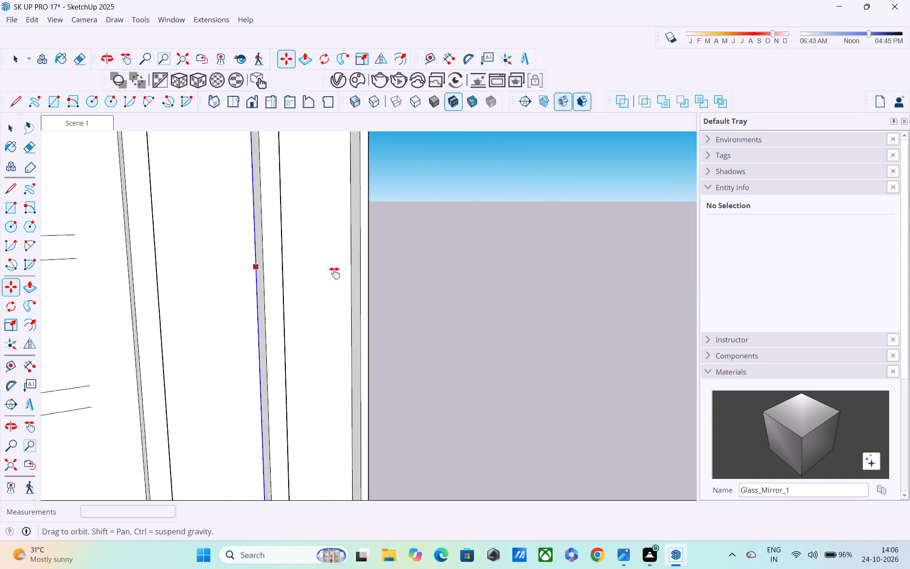
middle_click_drag(335, 273, 382, 274, "shift")
scroll(294, 266, "down", 2)
key("l")
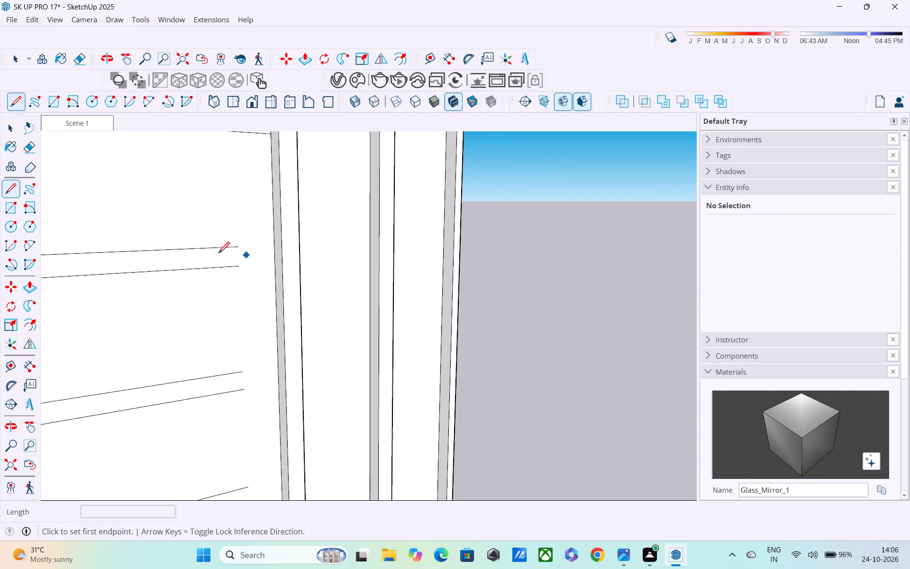
left_click(239, 248)
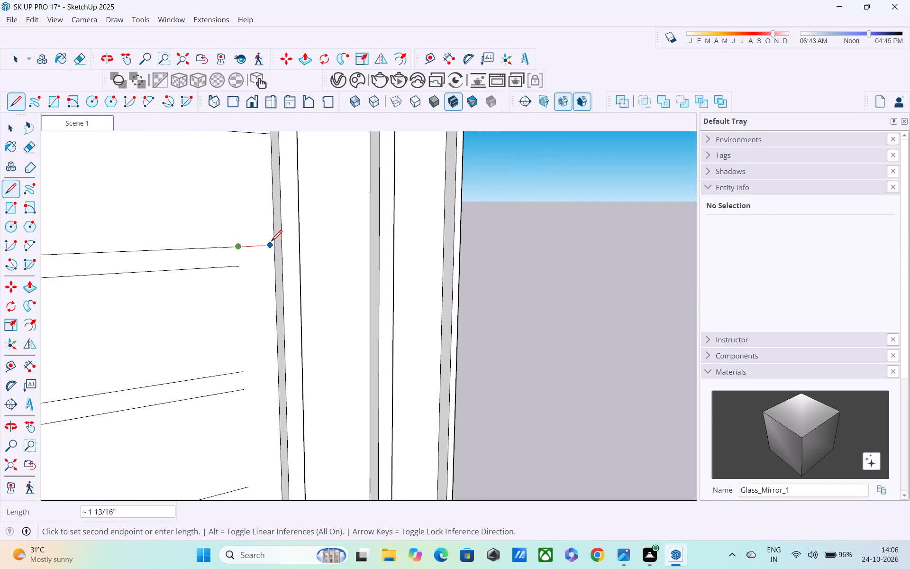
middle_click_drag(274, 244, 339, 265)
scroll(339, 265, "up", 1)
scroll(213, 257, "up", 7)
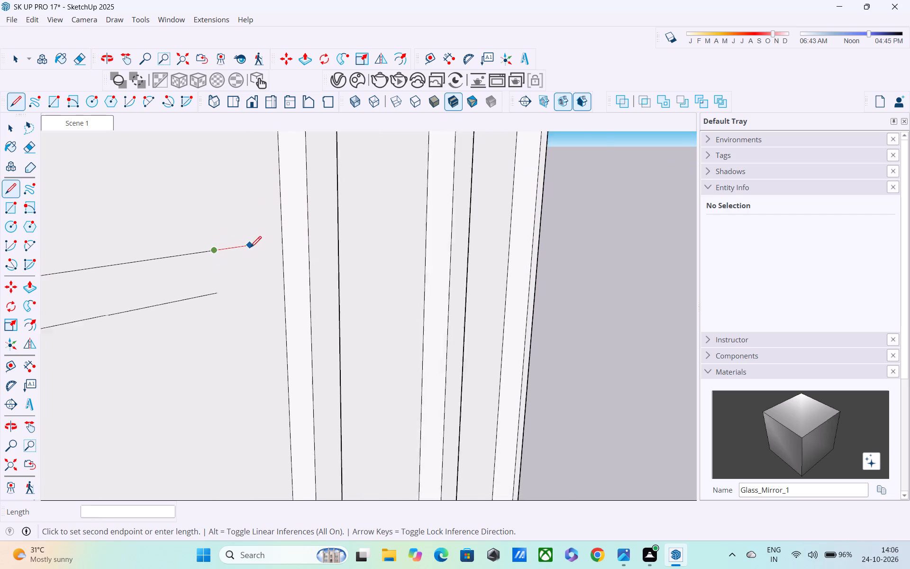
scroll(250, 248, "up", 2)
left_click(291, 238)
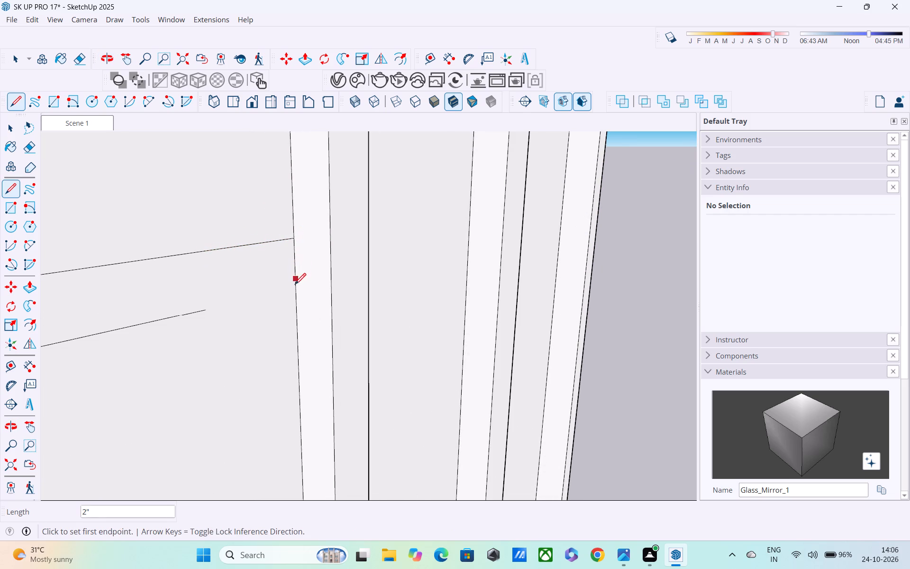
left_click(205, 311)
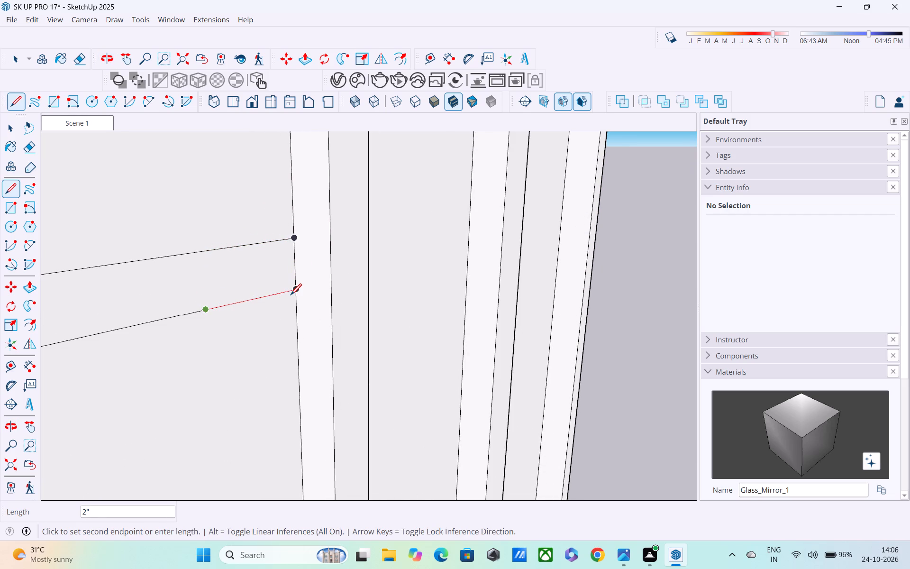
left_click(292, 292)
Draw 2" lines extending both edges of the third strip from the top to the frame at the second wide pane's wall-end side.
scroll(289, 294, "down", 10)
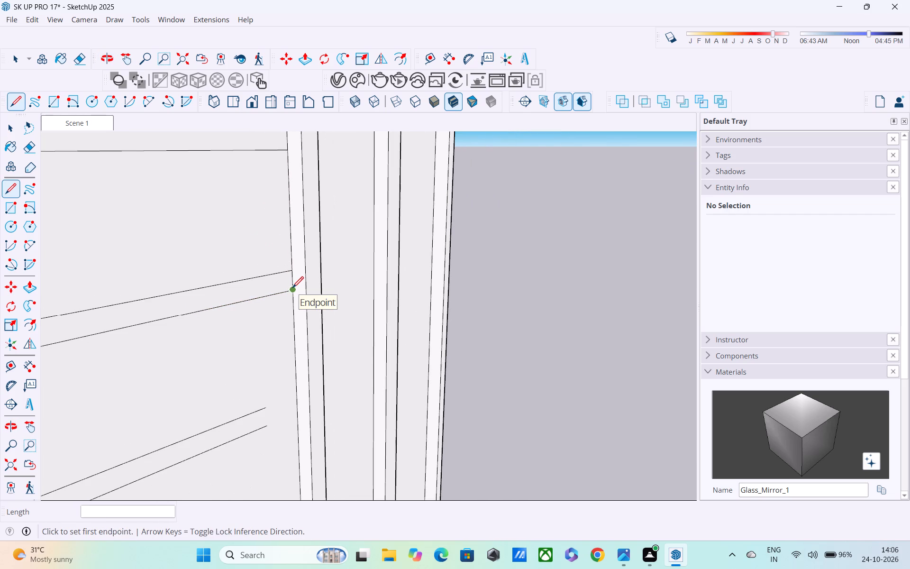
middle_click_drag(304, 278, 307, 247, "shift")
scroll(283, 359, "down", 1)
left_click(269, 376)
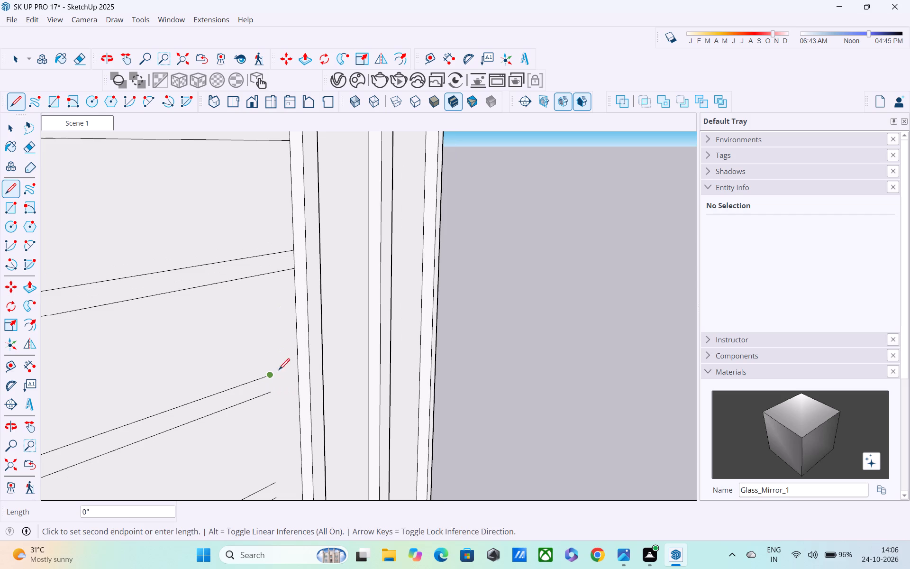
middle_click_drag(297, 365, 336, 371)
scroll(323, 370, "up", 5)
scroll(261, 372, "up", 4)
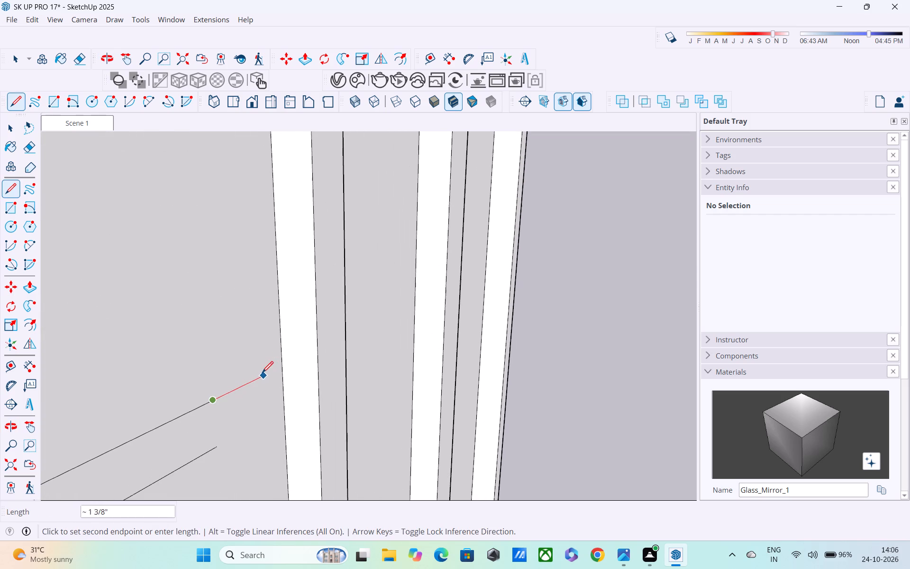
left_click(284, 368)
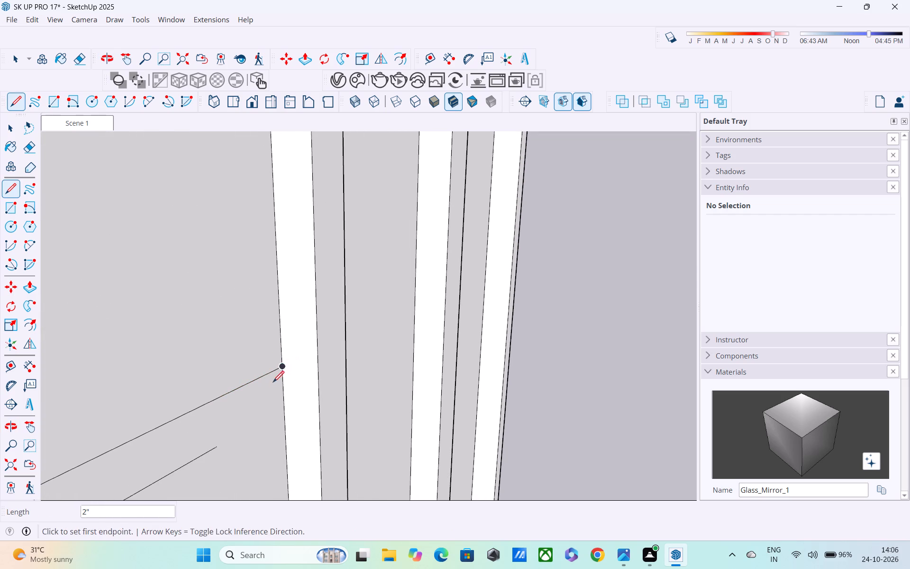
middle_click_drag(272, 386, 278, 298)
left_click(225, 353)
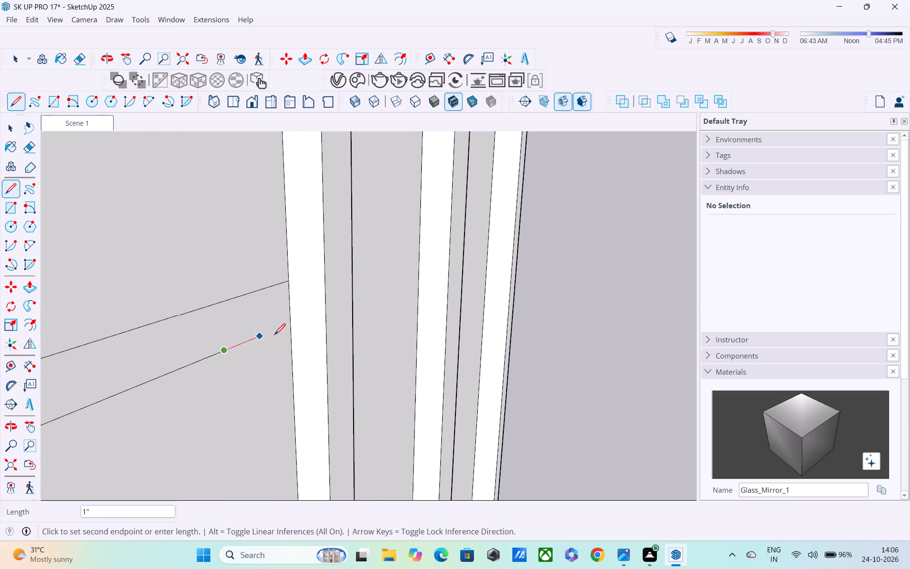
left_click(296, 326)
Draw 2" lines extending both edges of the fourth strip from the top to the frame at the pane's wall-end side.
middle_click_drag(261, 348, 255, 161)
scroll(253, 260, "down", 4)
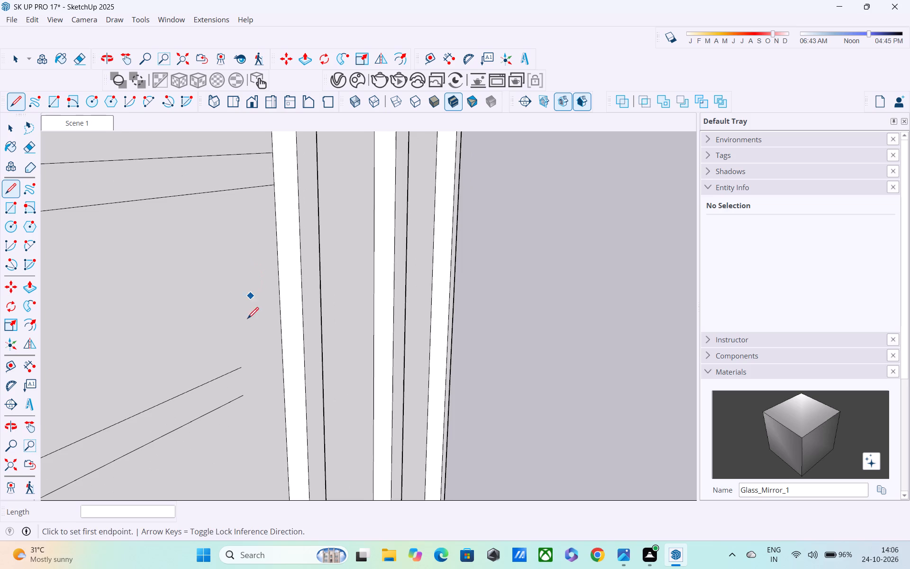
middle_click_drag(246, 321, 258, 280, "shift")
left_click(255, 327)
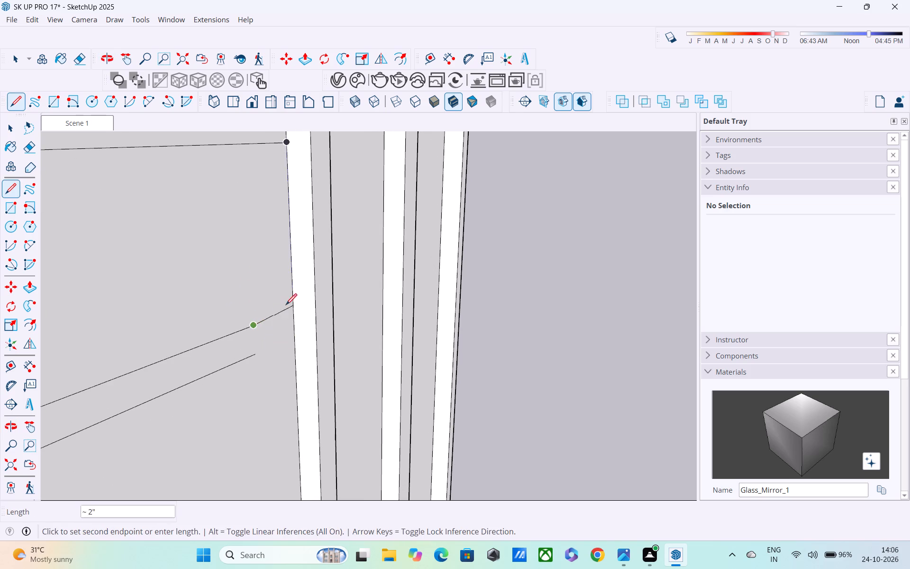
middle_click_drag(286, 306, 317, 321)
scroll(281, 321, "up", 4)
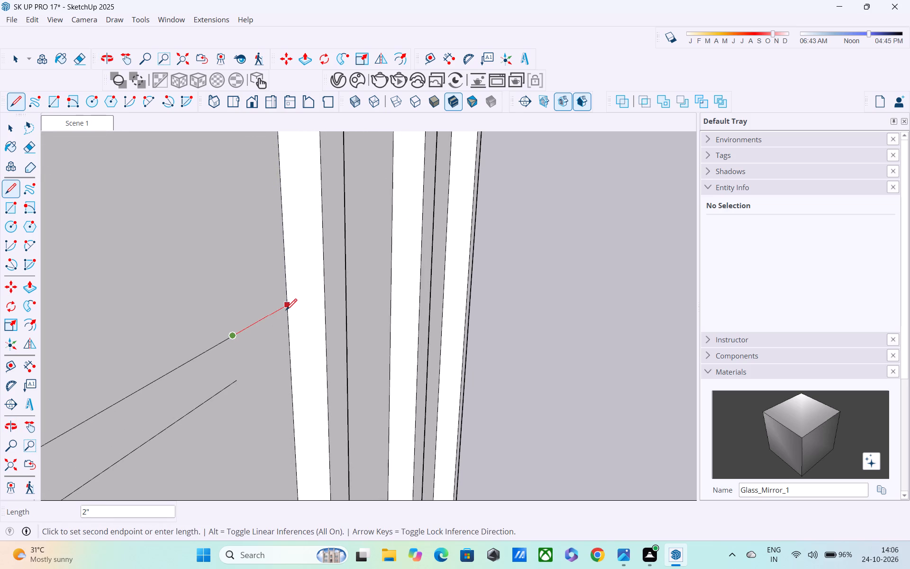
left_click(286, 311)
left_click(237, 380)
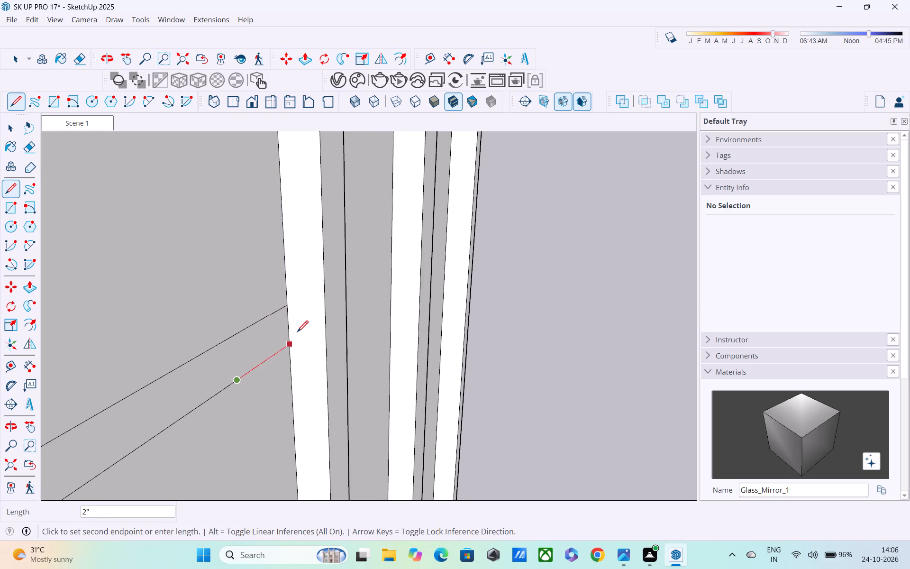
left_click(289, 343)
Draw 2" lines extending both edges of the fifth strip from the top to the frame at the pane's wall-end side.
middle_click_drag(289, 345, 290, 253, "shift")
scroll(288, 254, "down", 7)
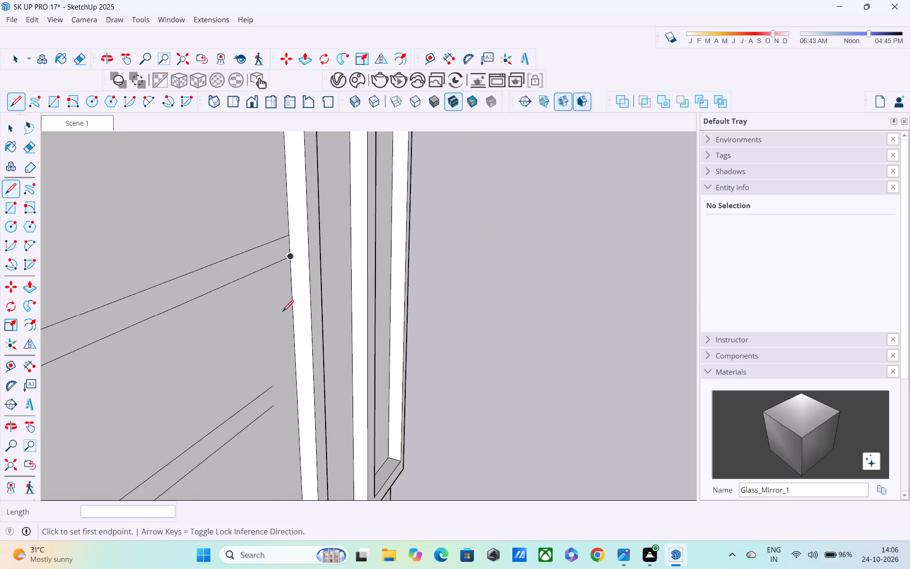
middle_click_drag(282, 328, 282, 237)
scroll(276, 307, "up", 3)
left_click(272, 296)
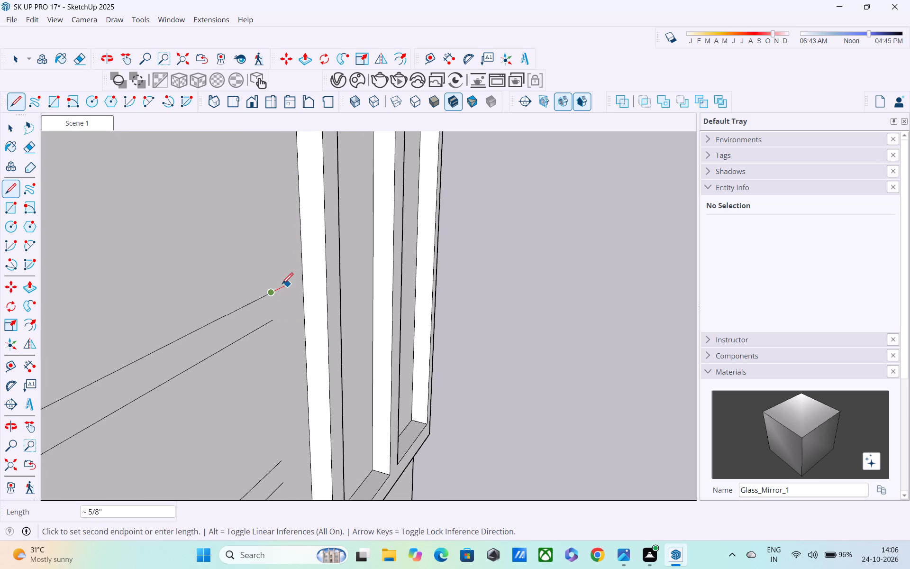
left_click(300, 282)
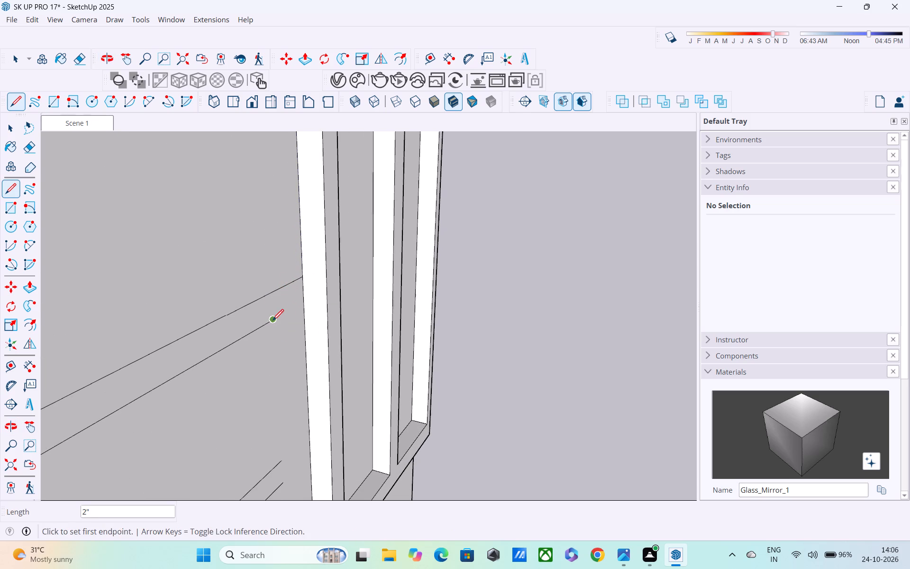
left_click(273, 322)
left_click(301, 303)
Draw 2" lines extending both edges of the bottom strip to the frame at the pane's wall-end side.
middle_click_drag(292, 320, 291, 241, "shift")
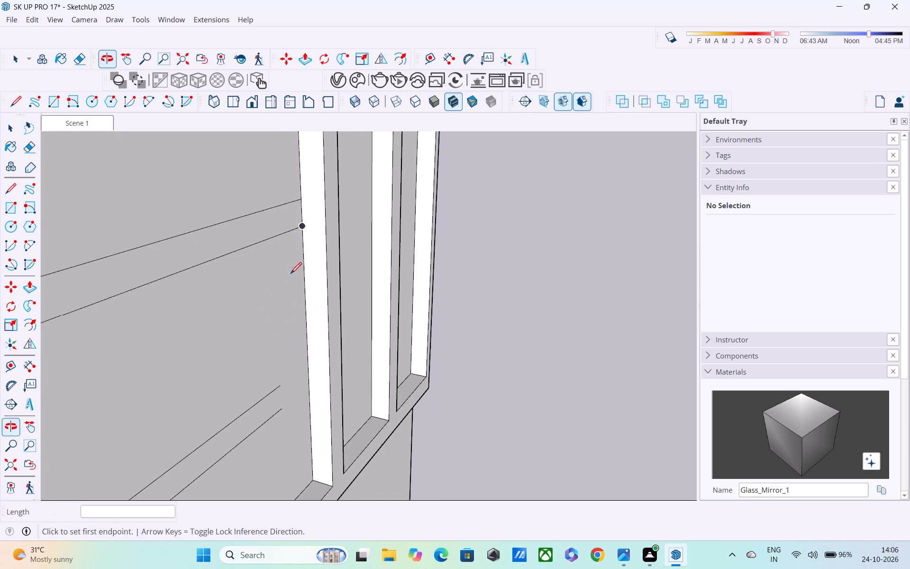
middle_click_drag(282, 340, 282, 266)
left_click(279, 316)
left_click(305, 299)
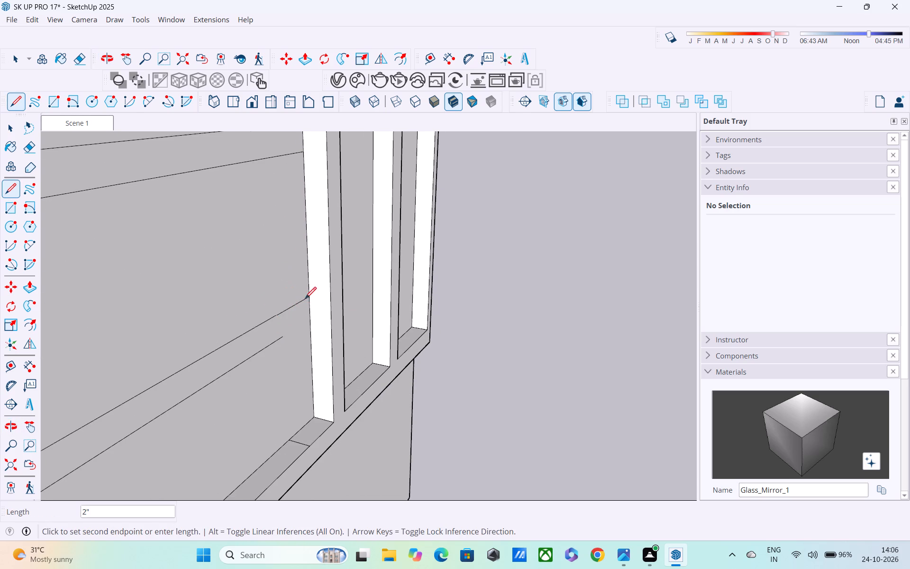
left_click(283, 337)
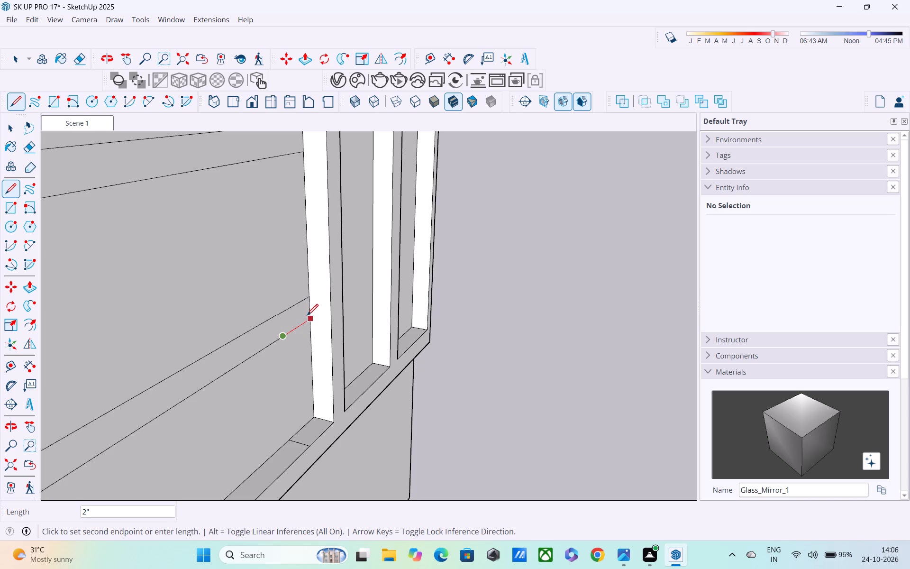
left_click(307, 316)
Push/Pull the top horizontal strip of the first wide pane outward by 1".
scroll(300, 328, "down", 3)
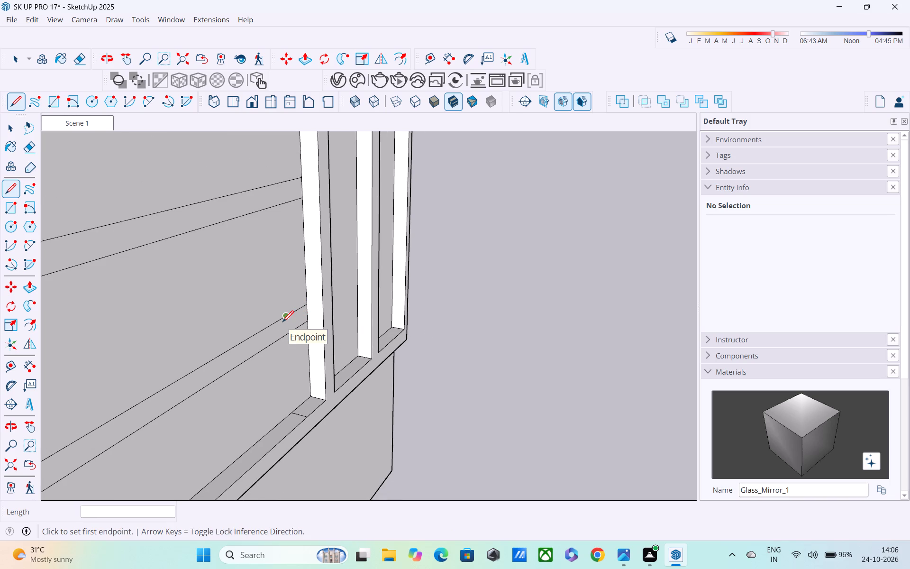
scroll(282, 323, "up", 1)
scroll(282, 323, "down", 5)
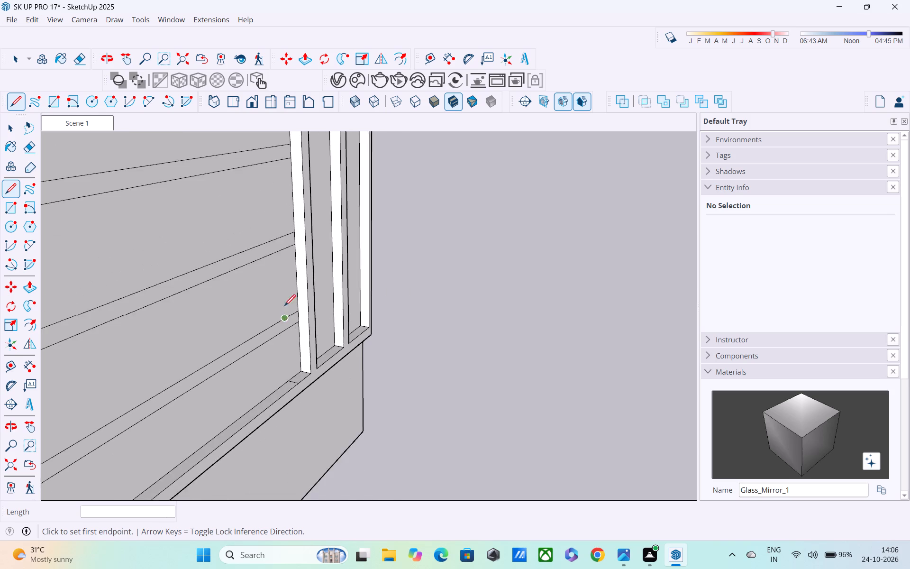
scroll(284, 307, "down", 15)
middle_click_drag(277, 274, 220, 283)
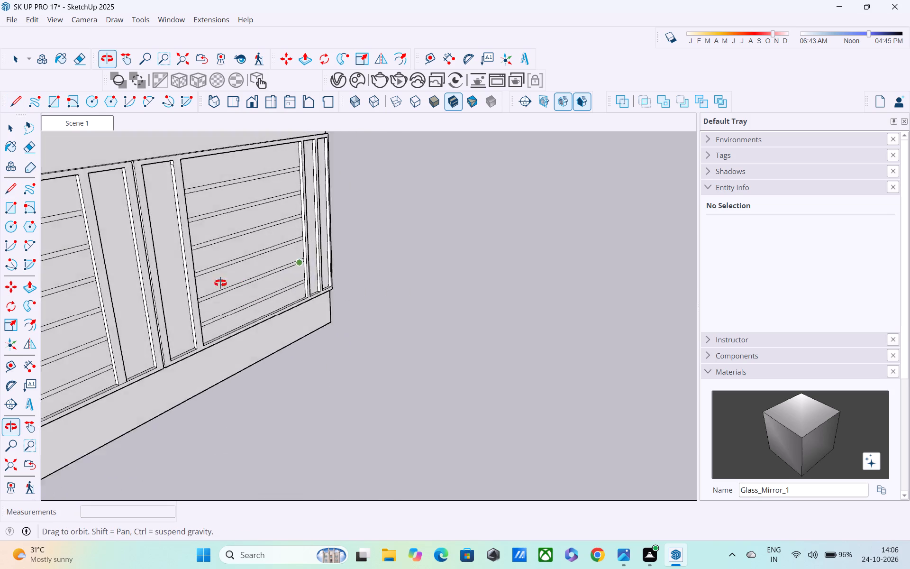
middle_click_drag(220, 283, 154, 290)
middle_click_drag(245, 254, 185, 242)
middle_click_drag(181, 239, 255, 300, "shift")
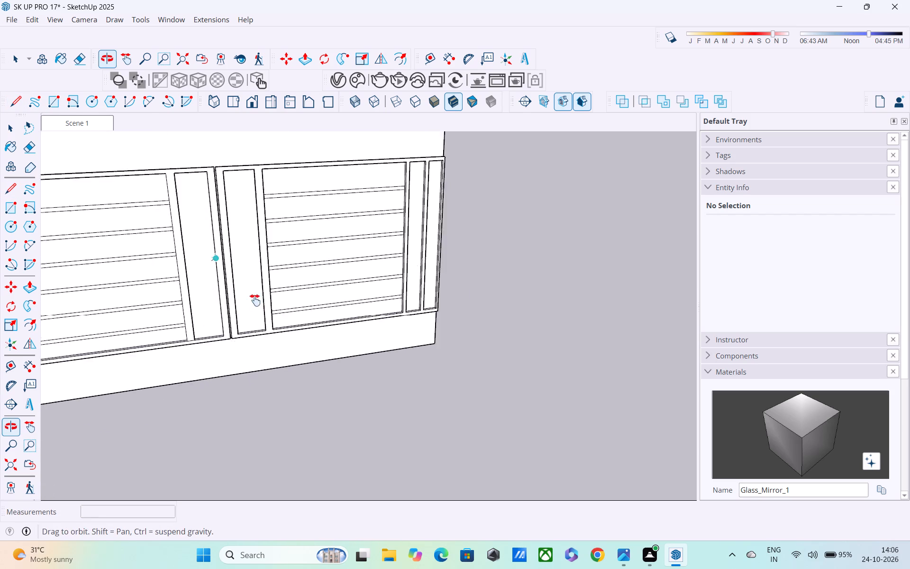
middle_click_drag(255, 300, 268, 313, "shift")
key("space")
left_click(142, 263)
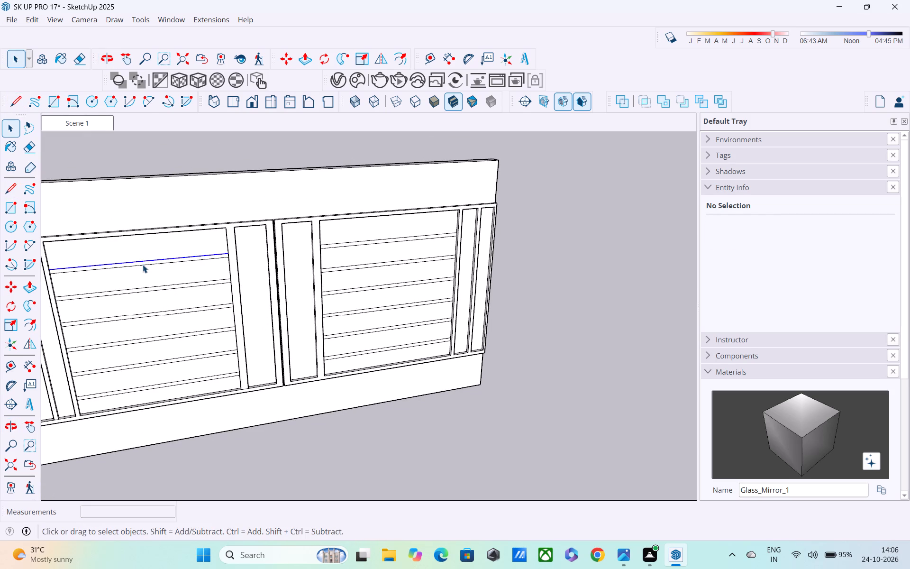
left_click(143, 265)
scroll(143, 265, "up", 8)
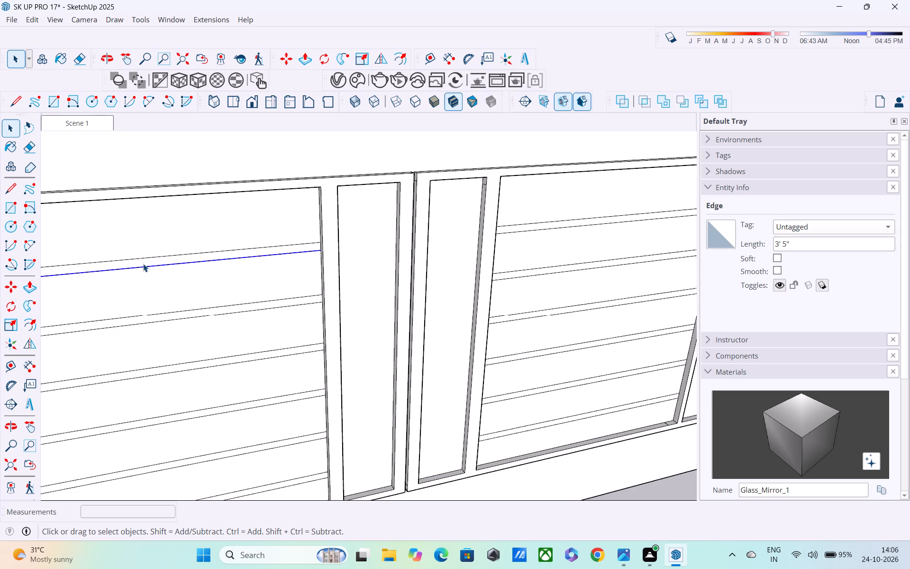
key("p")
scroll(142, 260, "up", 3)
left_click(142, 259)
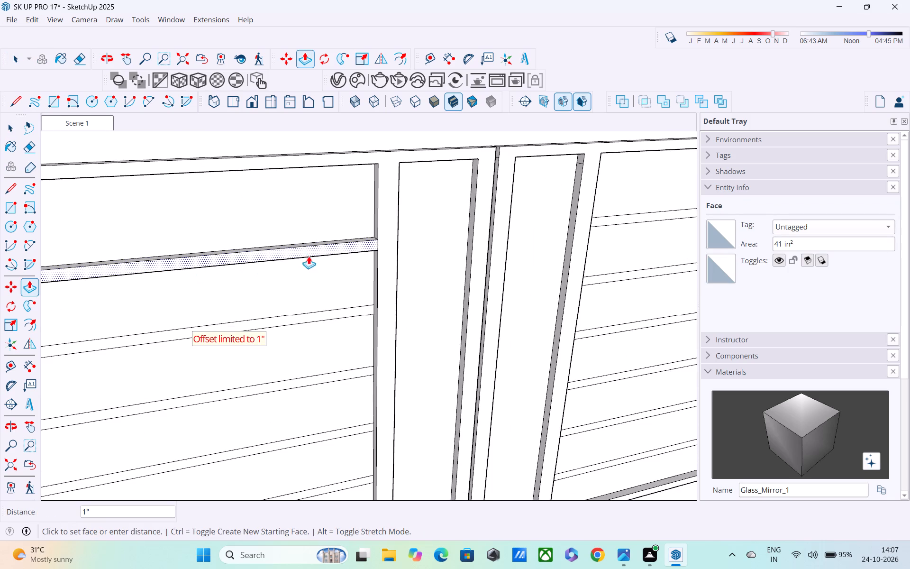
left_click(376, 292)
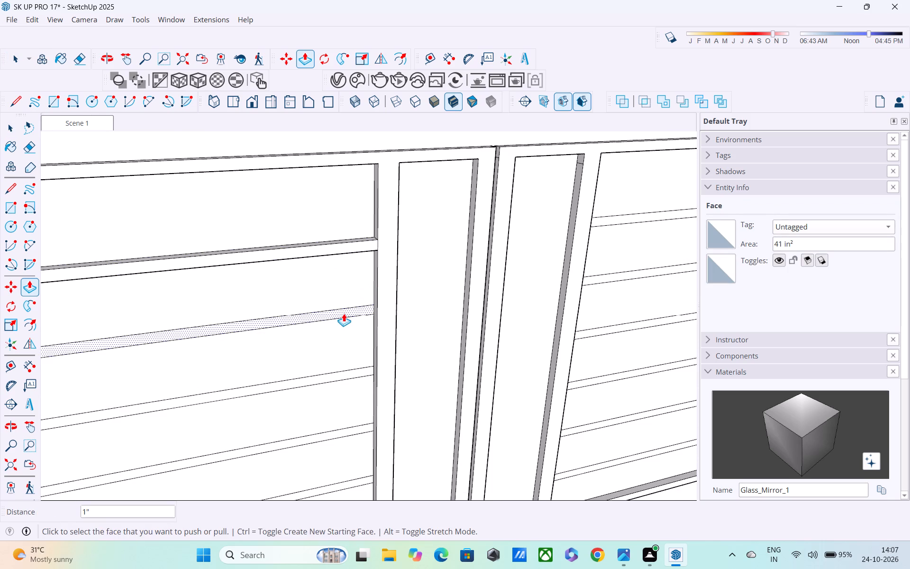
Repeat the 1" Push/Pull on the five remaining horizontal strips of the first wide pane.
double_click(344, 313)
middle_click_drag(320, 327, 309, 240, "shift")
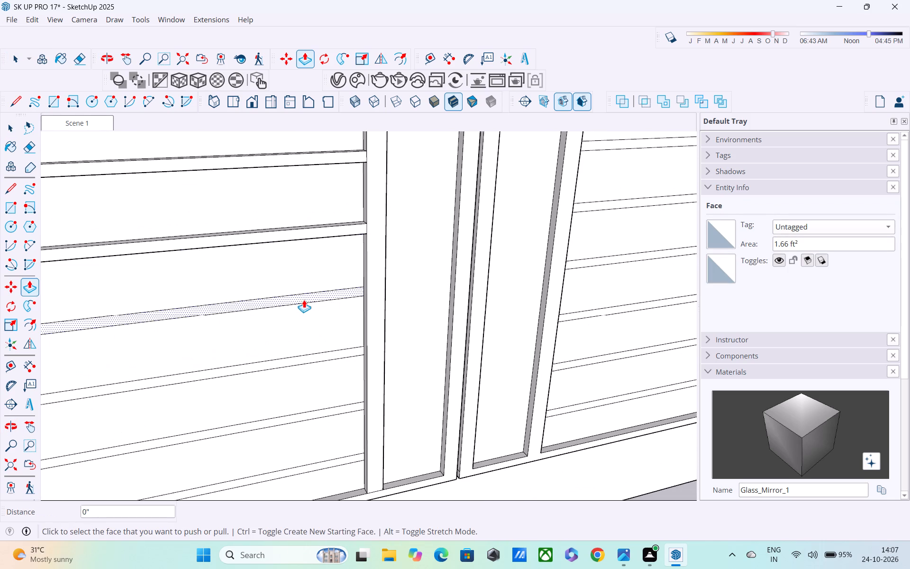
double_click(304, 295)
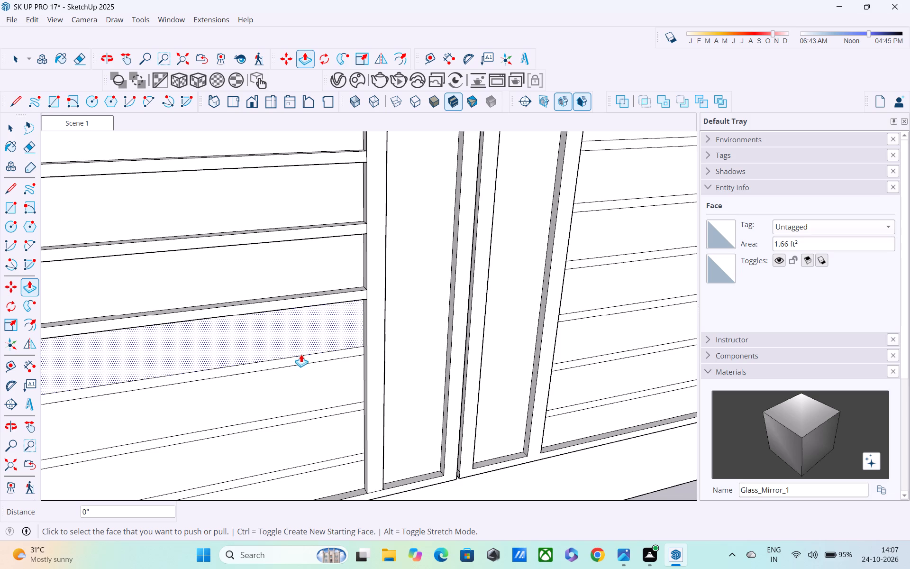
left_click(300, 358)
left_click(300, 358)
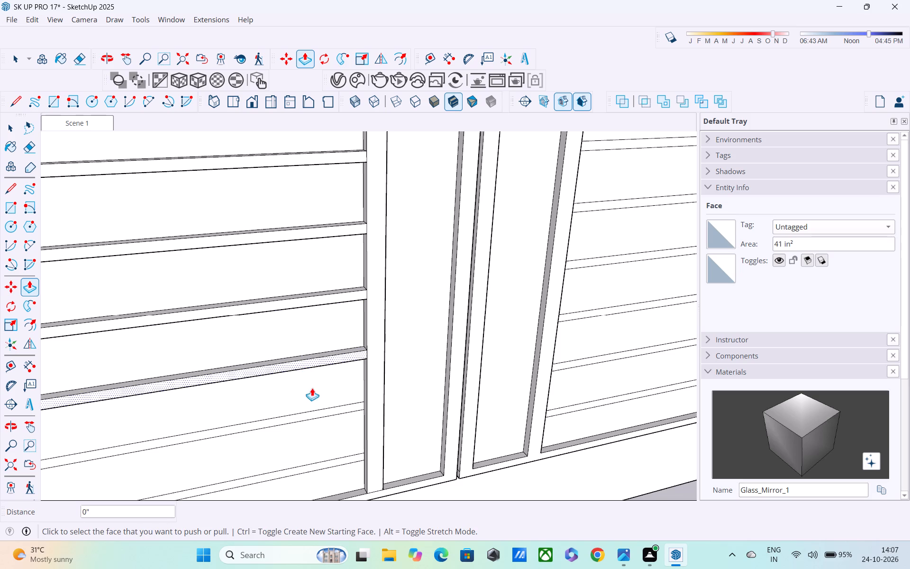
double_click(317, 414)
middle_click_drag(316, 418, 288, 313)
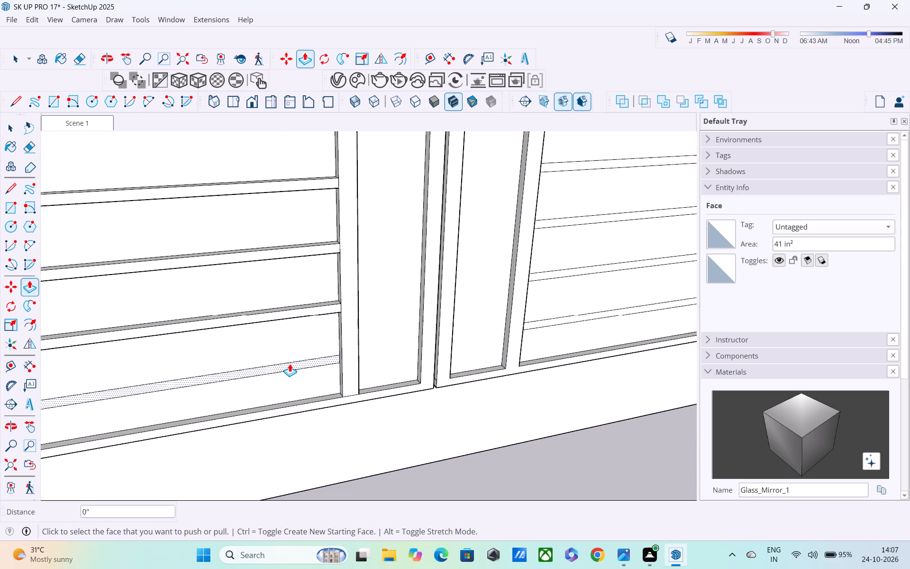
left_click(290, 363)
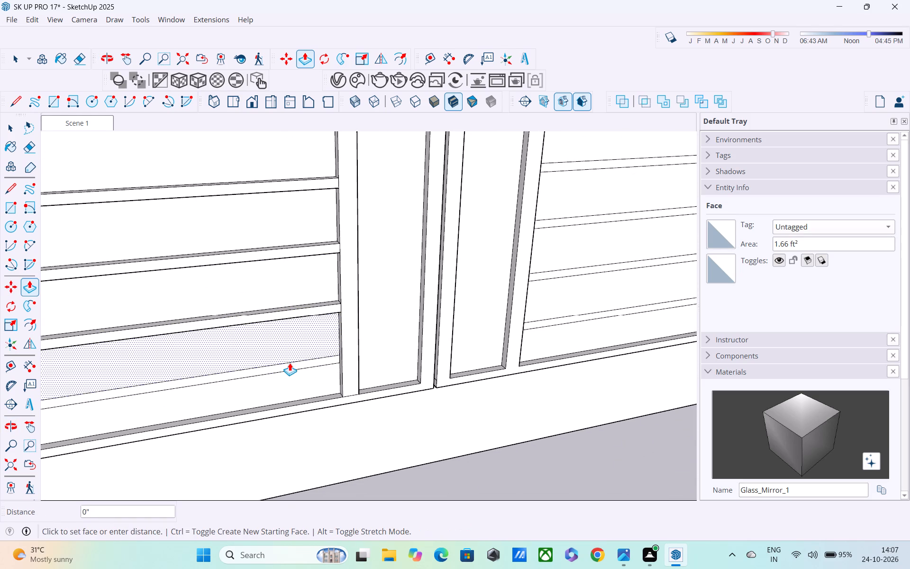
key("Escape")
double_click(290, 364)
Repeat the 1" Push/Pull on the top horizontal strip of the second wide pane.
scroll(333, 366, "down", 2)
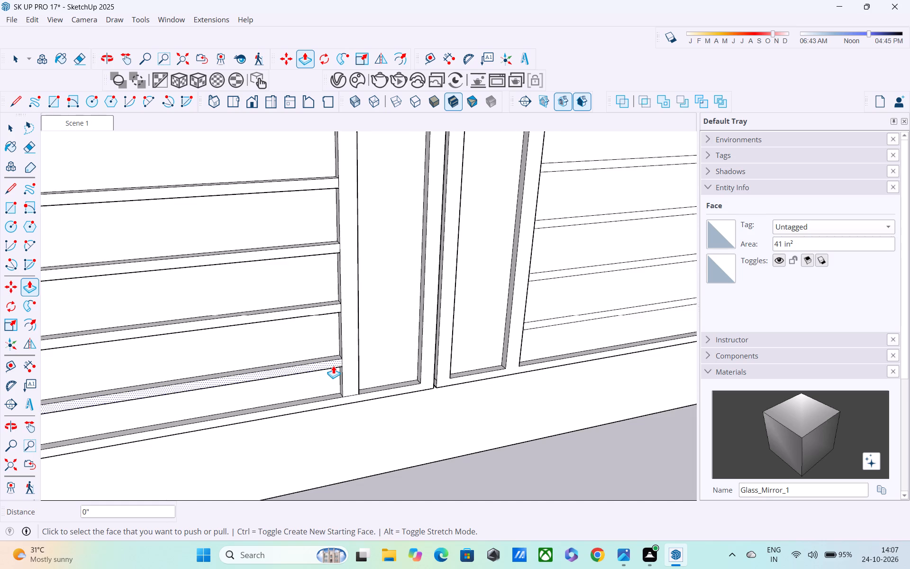
scroll(333, 366, "down", 3)
middle_click_drag(338, 360, 185, 376)
scroll(368, 291, "down", 2)
middle_click_drag(368, 292, 358, 359, "shift")
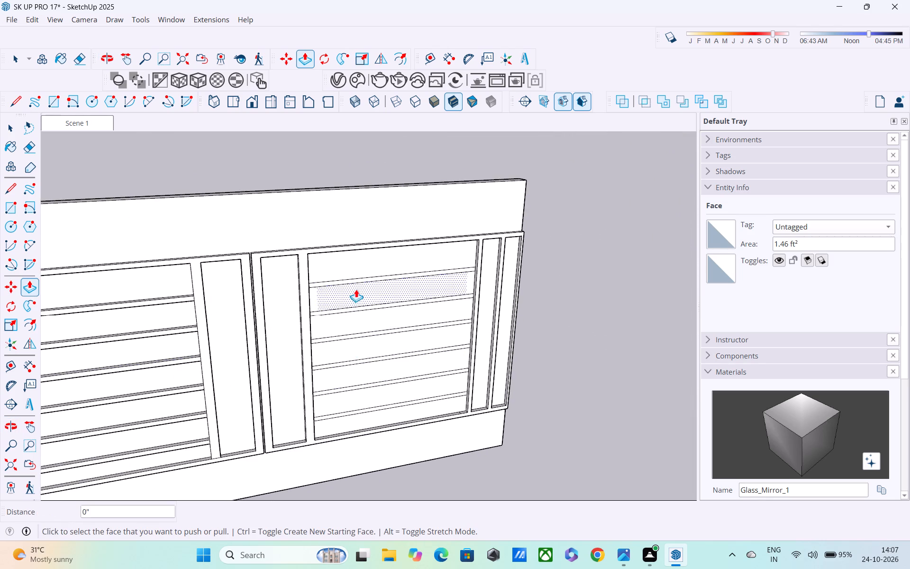
scroll(355, 285, "up", 2)
left_click(353, 278)
key("Escape")
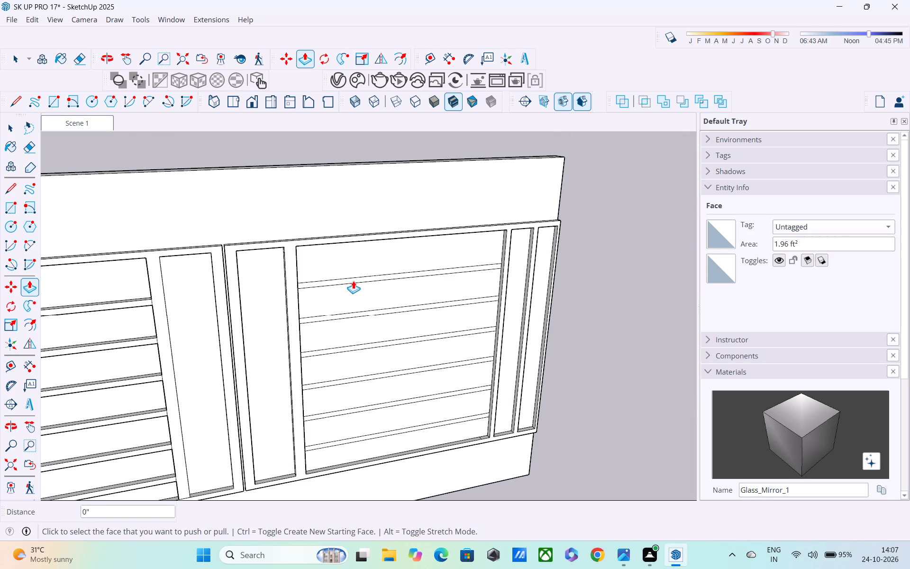
double_click(352, 282)
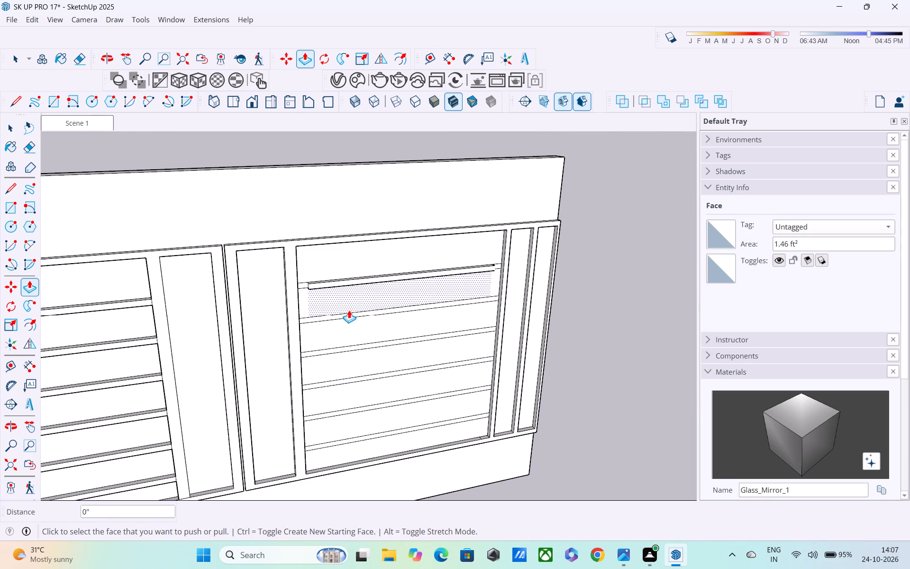
key("Escape")
Examine the whole window wall and its two wide panes from a distance.
scroll(350, 311, "down", 10)
middle_click_drag(413, 335, 330, 323)
scroll(325, 322, "down", 5)
middle_click_drag(341, 327, 260, 290)
middle_click_drag(343, 309, 349, 273)
scroll(338, 327, "up", 2)
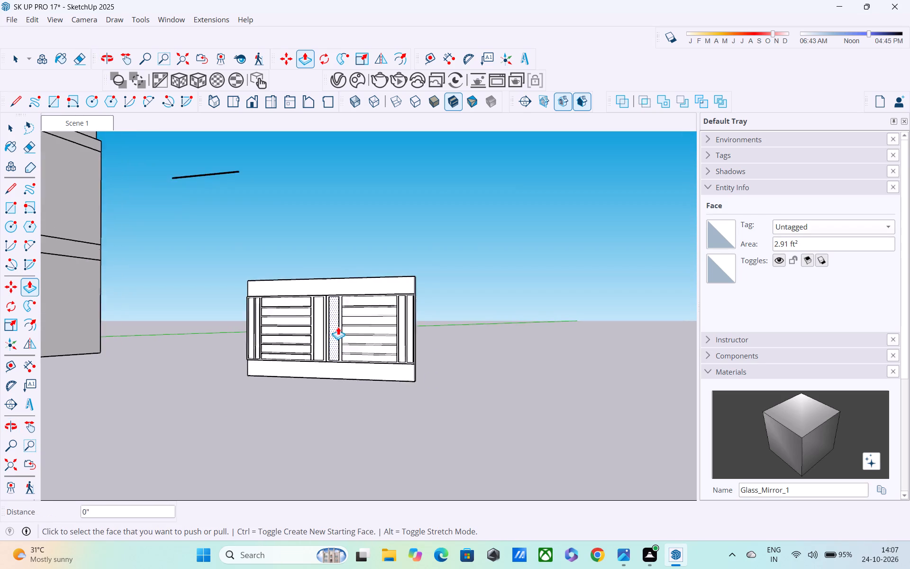
scroll(338, 327, "up", 1)
scroll(338, 327, "down", 3)
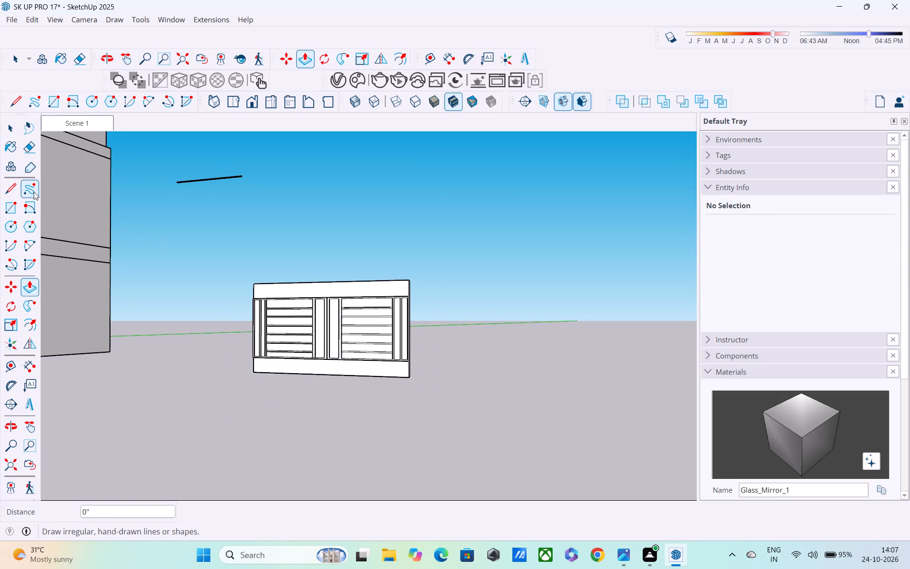
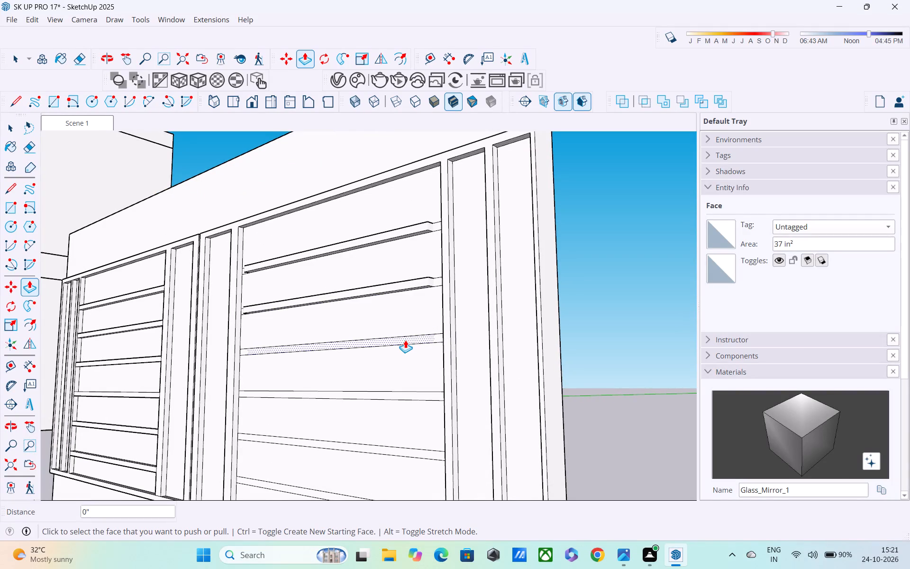
Repeat the 1" Push/Pull on the third and fourth horizontal strips of the second wide pane.
left_click(405, 340)
double_click(405, 340)
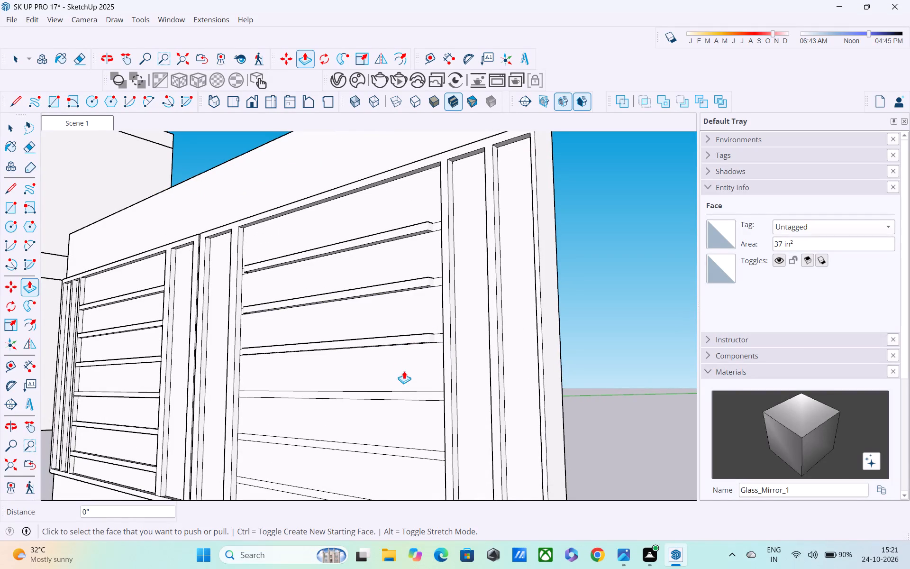
double_click(400, 395)
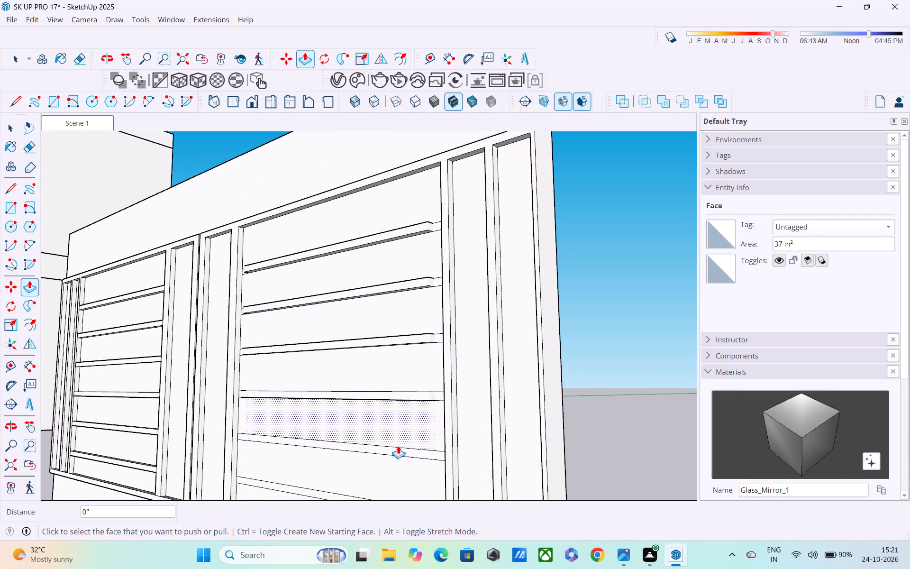
Push/Pull the unraised right-hand end segments of the fourth and third strips outward, flush with their slats.
scroll(428, 393, "up", 3)
middle_click_drag(439, 385, 494, 397)
scroll(495, 407, "up", 4)
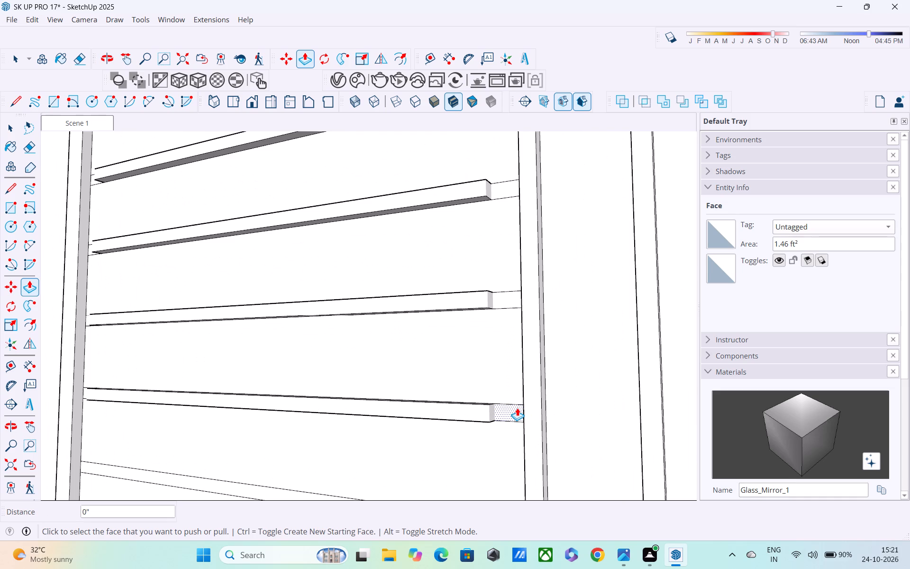
double_click(510, 412)
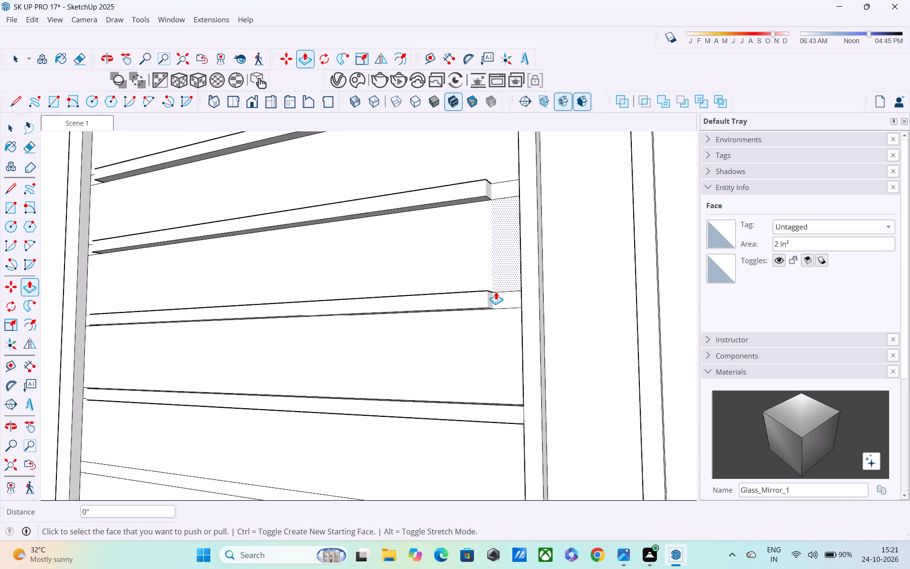
left_click(496, 292)
key("Escape")
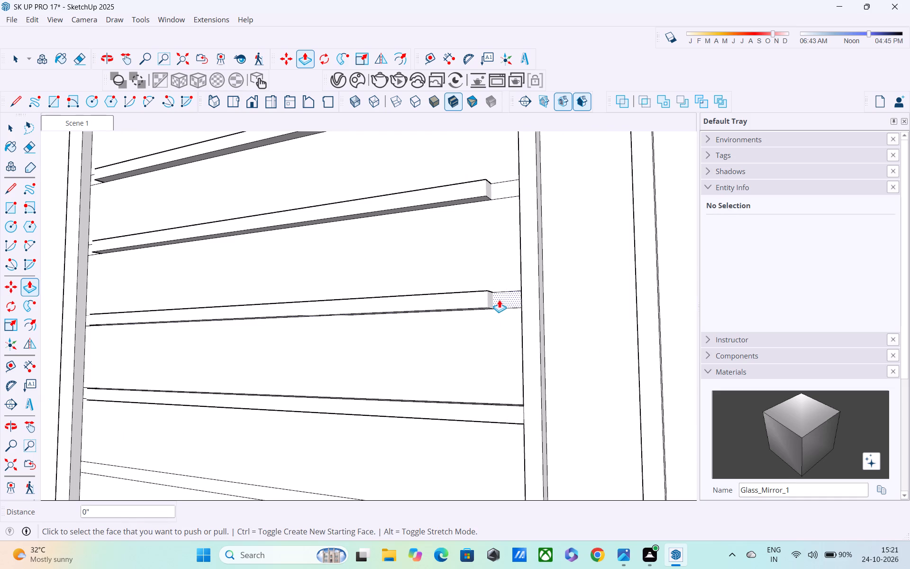
double_click(500, 301)
double_click(500, 298)
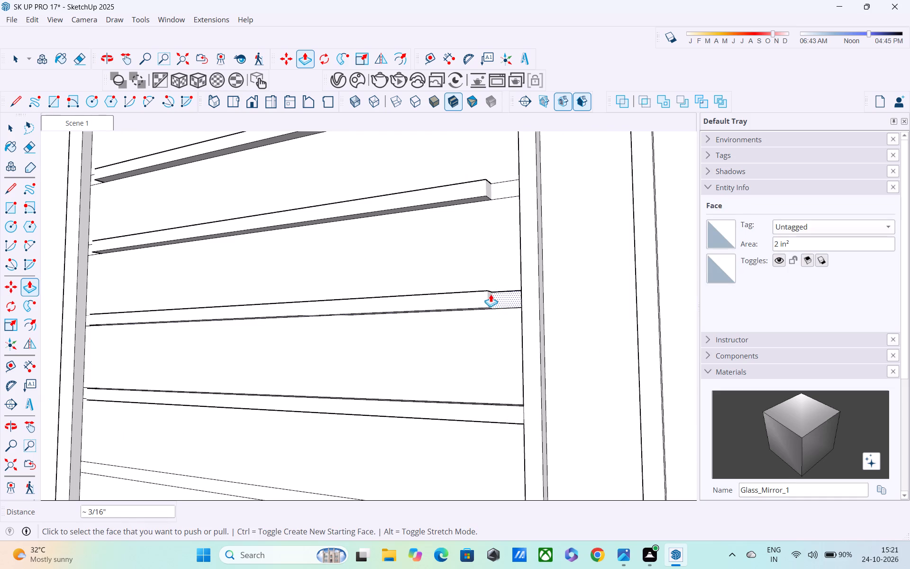
left_click(500, 294)
left_click(482, 295)
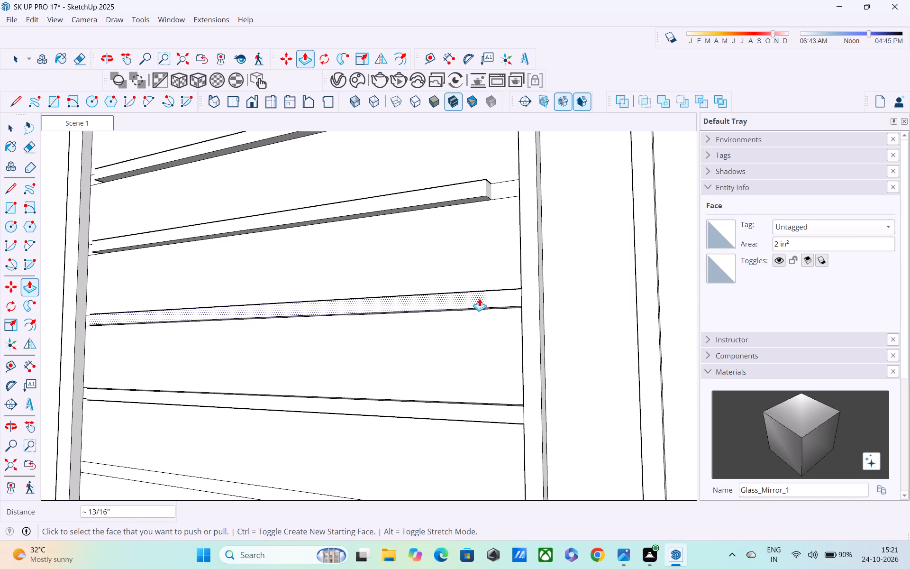
Push/Pull the right-hand end segments of the second and top strips outward, flush with their slats.
middle_click_drag(493, 308, 497, 350)
left_click(506, 206)
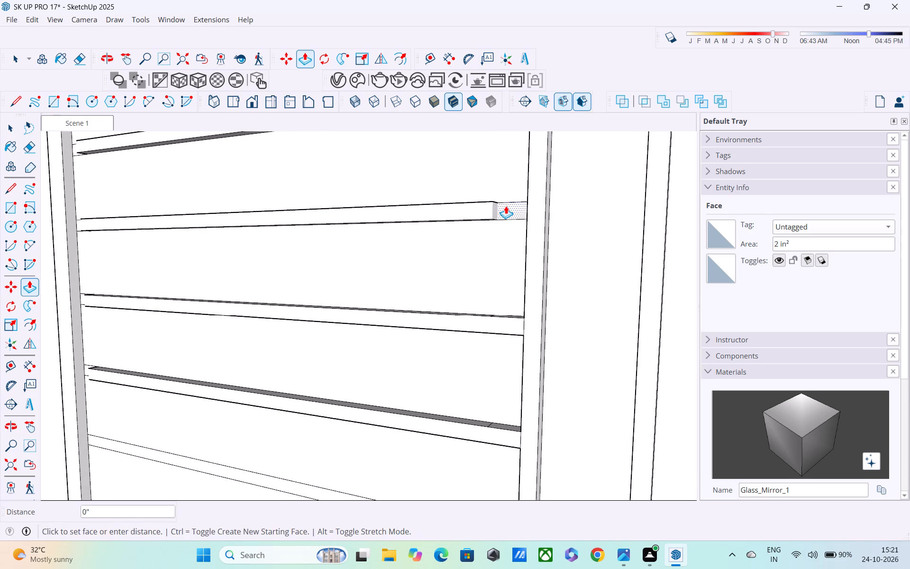
left_click(506, 206)
middle_click_drag(509, 215, 453, 397, "shift")
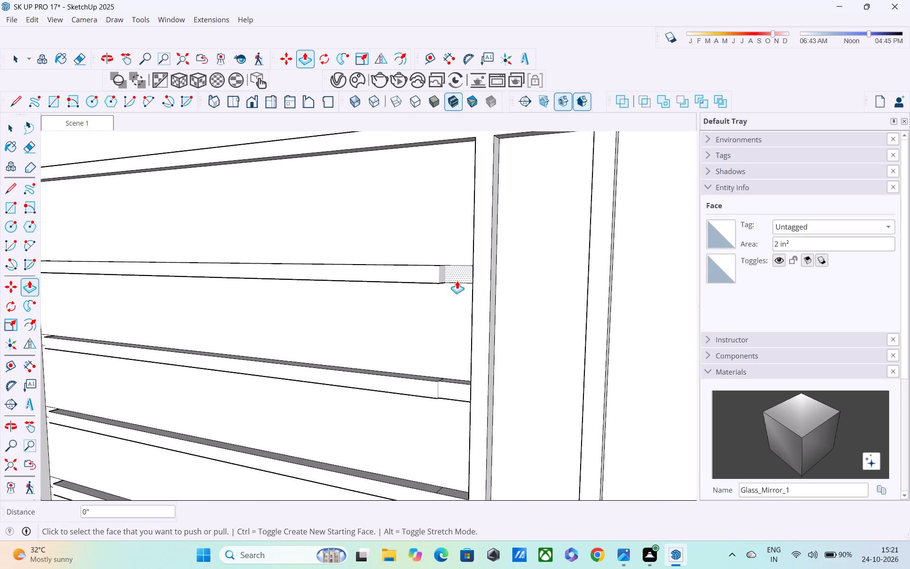
double_click(455, 271)
middle_click_drag(468, 356, 447, 362)
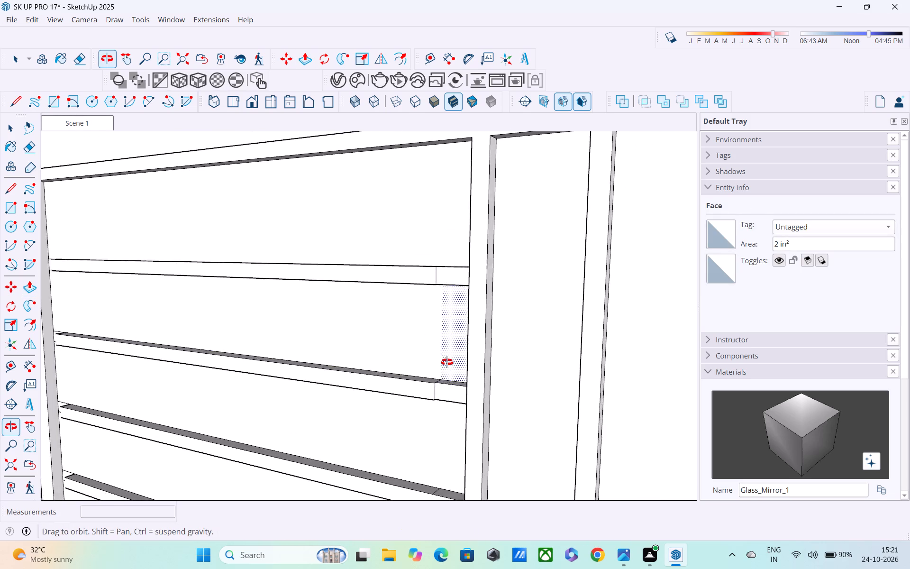
middle_click_drag(447, 362, 387, 330)
scroll(416, 264, "up", 2)
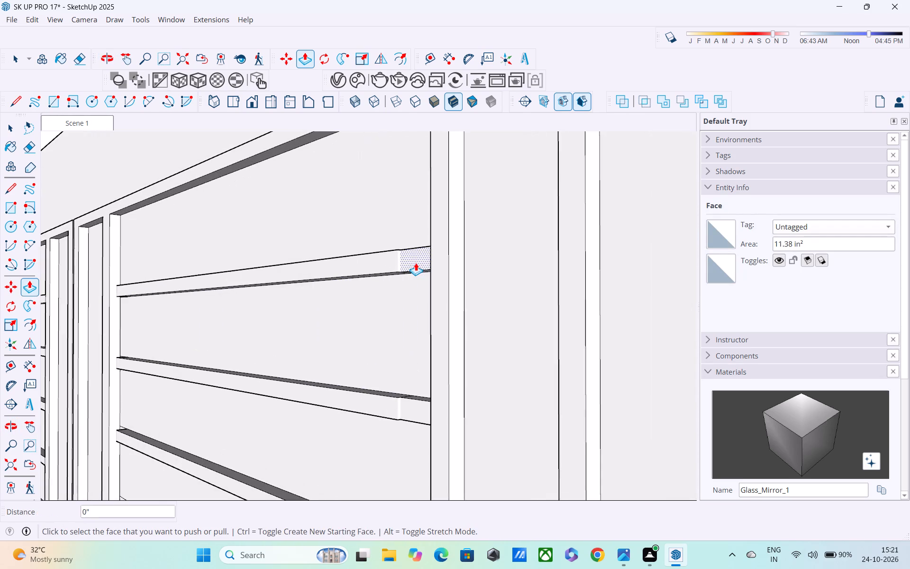
left_click(415, 254)
left_click(371, 262)
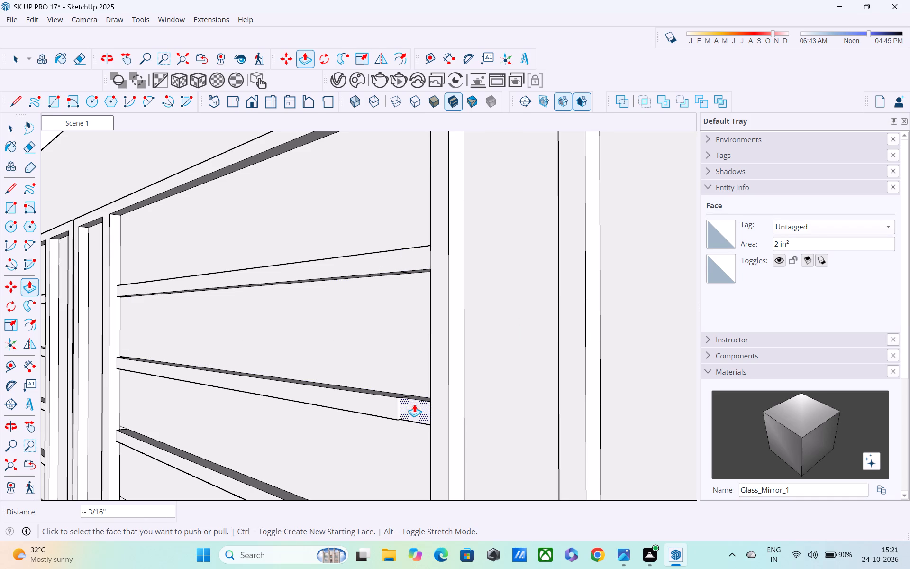
left_click(414, 404)
left_click(381, 404)
scroll(403, 404, "down", 3)
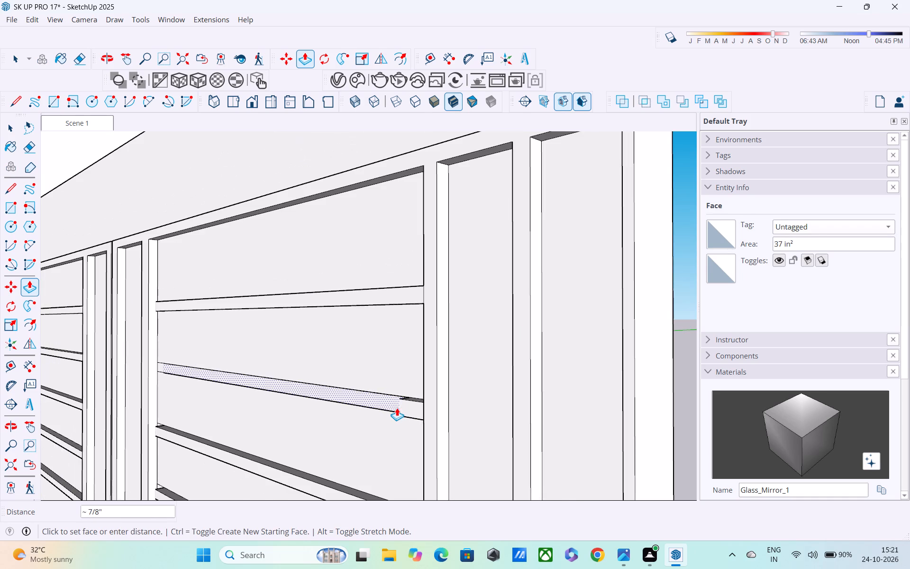
left_click(403, 409)
Push/Pull the fifth horizontal strip of the second wide pane outward by 1", matching the slat above.
middle_click_drag(367, 425, 360, 324)
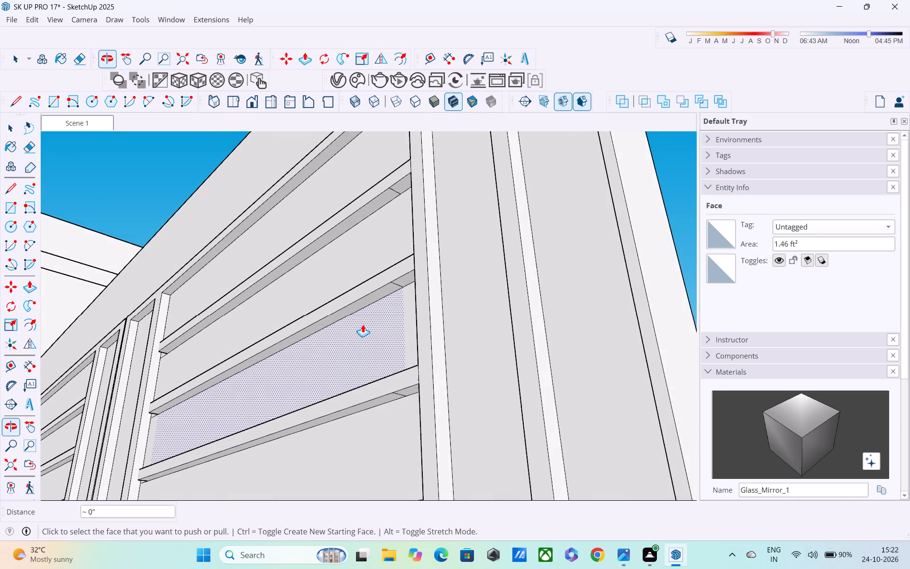
scroll(375, 365, "down", 1)
middle_click_drag(385, 388, 401, 279)
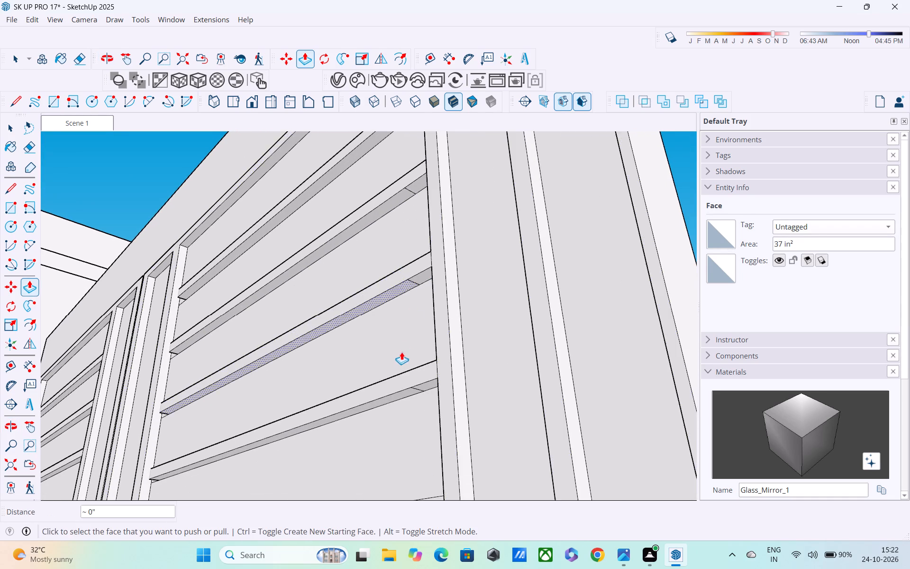
middle_click_drag(400, 355, 405, 266, "shift")
middle_click_drag(423, 367, 424, 266)
double_click(395, 315)
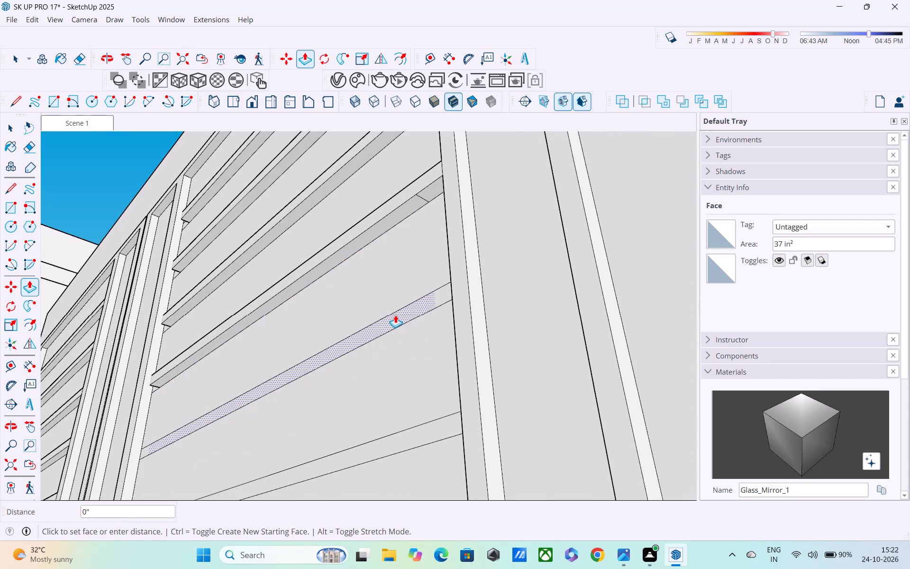
double_click(391, 318)
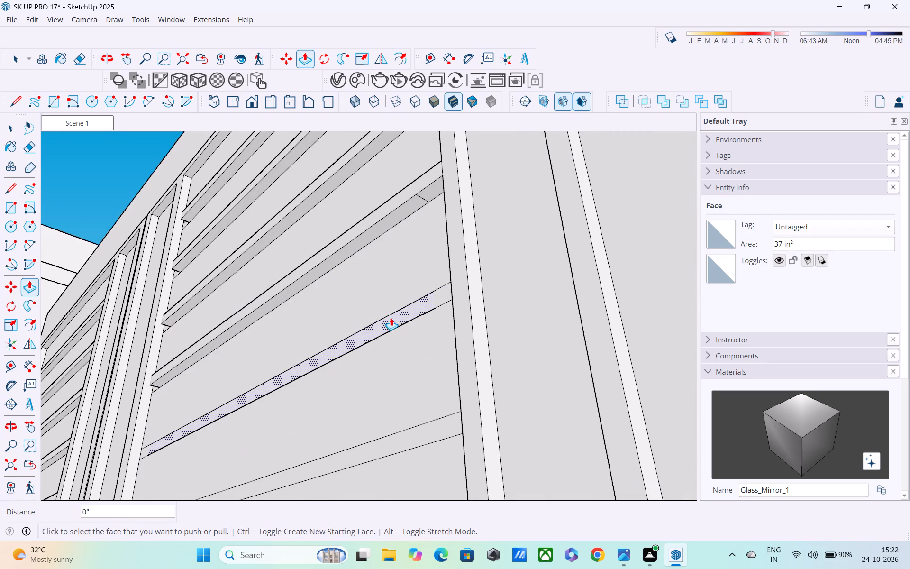
key("ctrl+z")
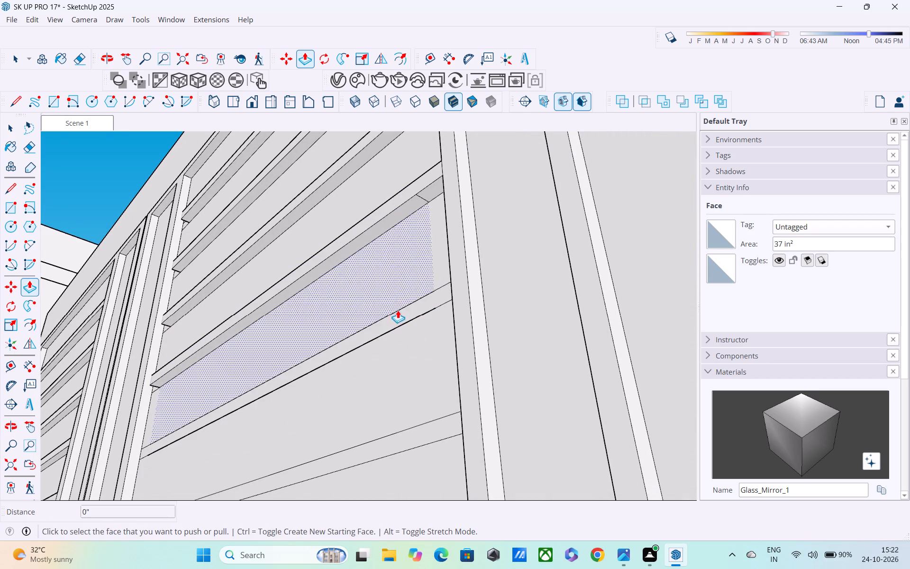
left_click(398, 312)
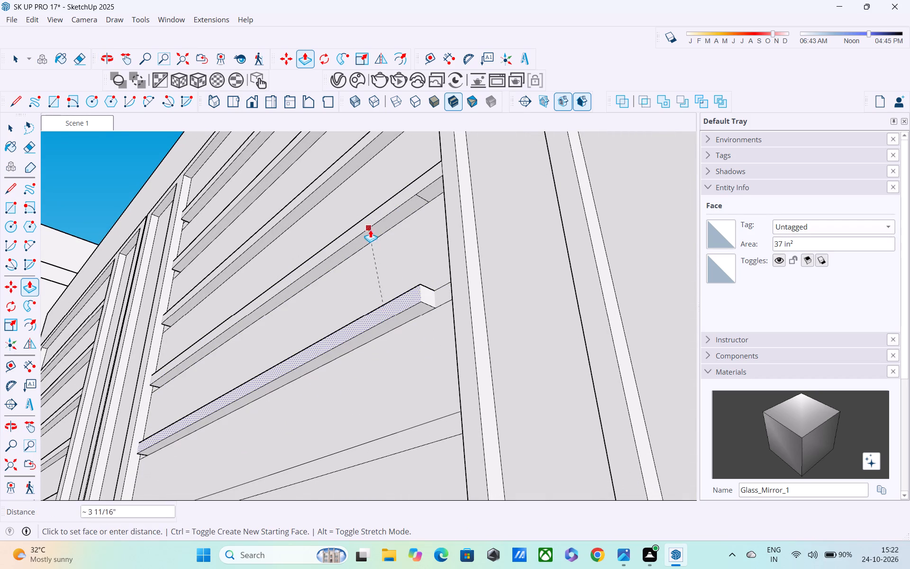
left_click(368, 226)
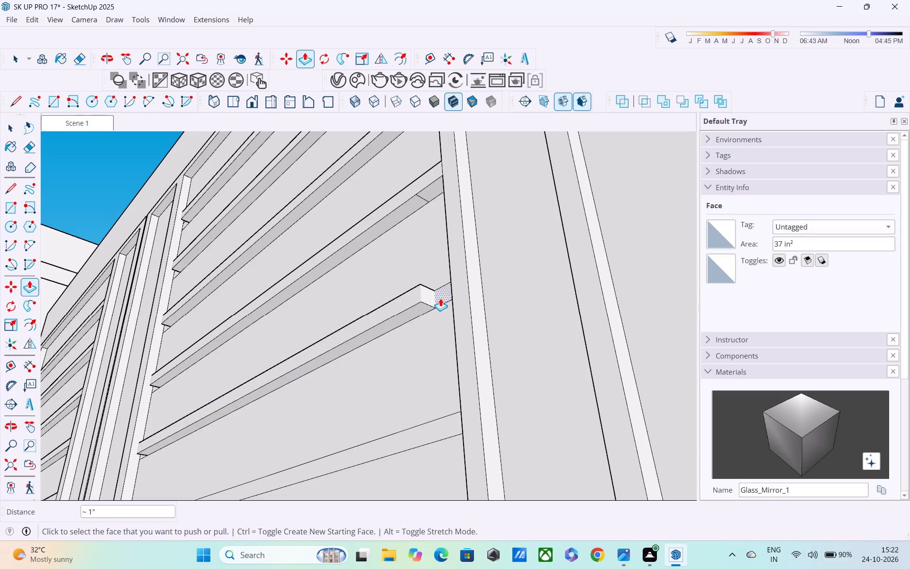
Push/Pull the right-hand end segment of the fifth strip outward by 1" to meet the window frame.
left_click(436, 289)
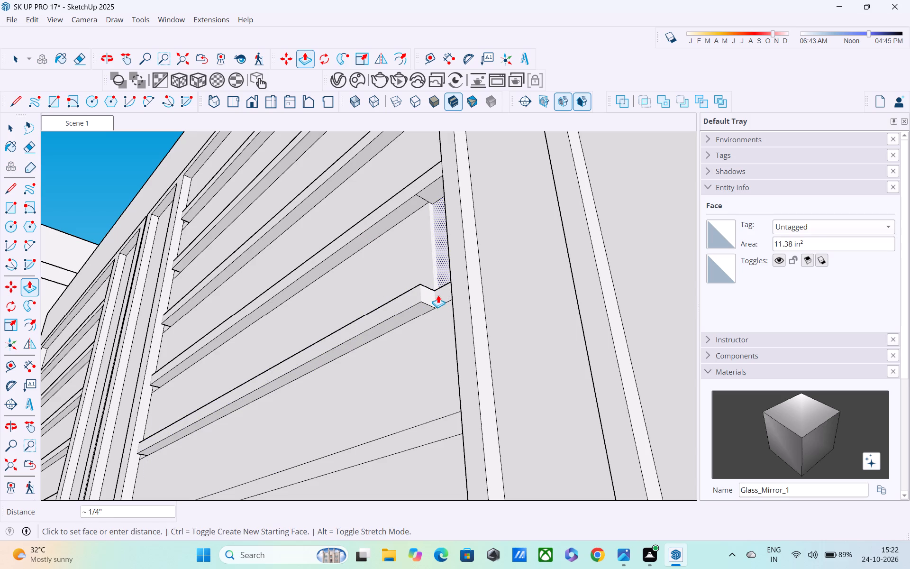
key("Escape")
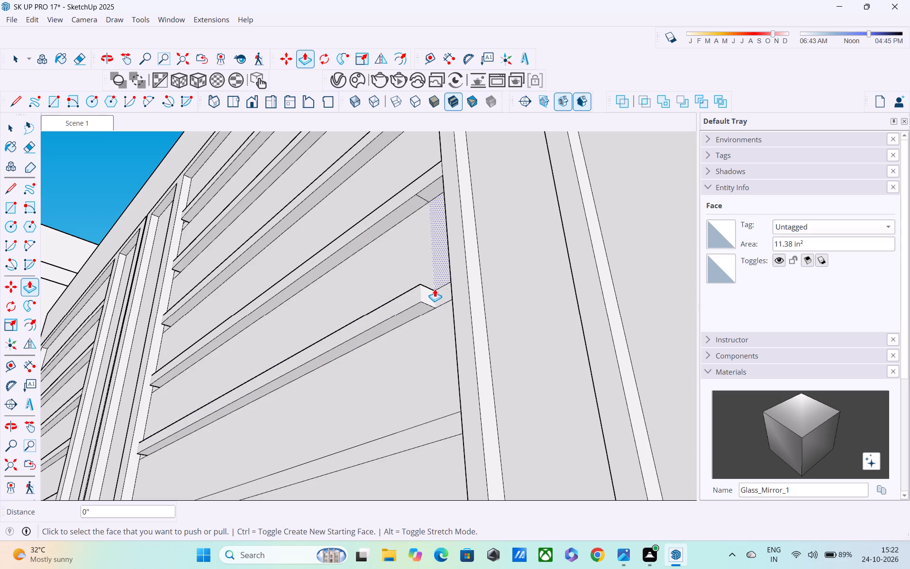
double_click(437, 290)
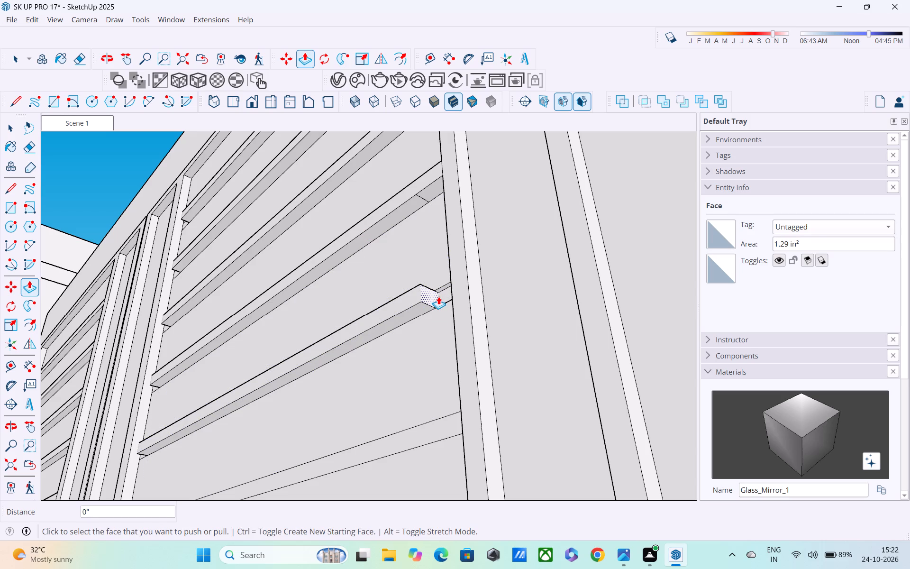
key("ctrl+z")
left_click(440, 287)
key("Escape")
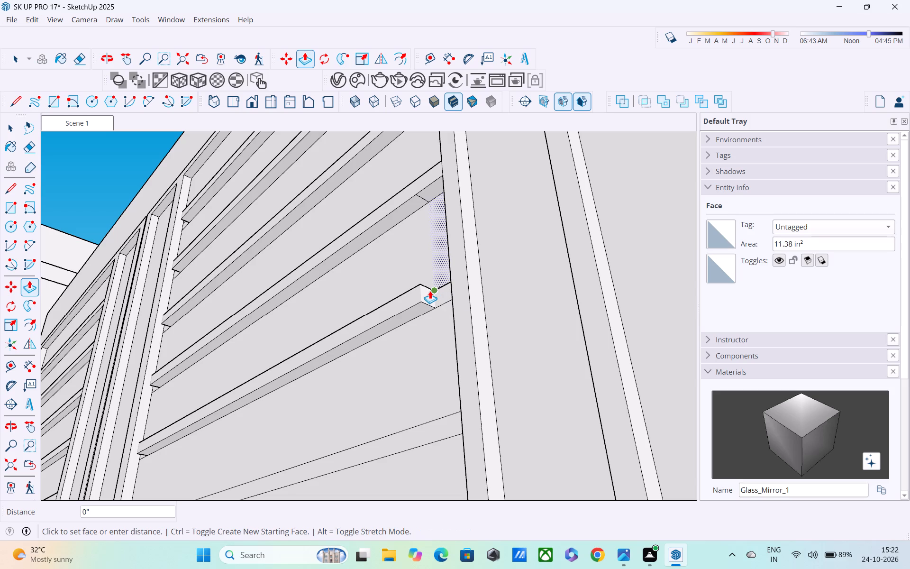
left_click(437, 297)
left_click(417, 302)
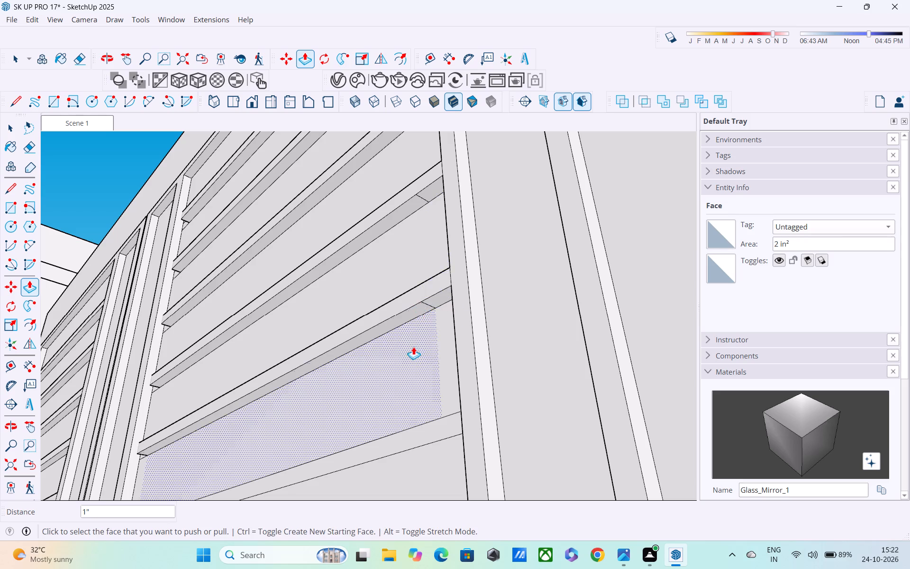
Repeat the 1" Push/Pull on the bottom horizontal strip of the second wide pane and its right-hand end segment.
scroll(422, 352, "down", 3)
middle_click_drag(427, 358, 429, 255, "shift")
double_click(430, 300)
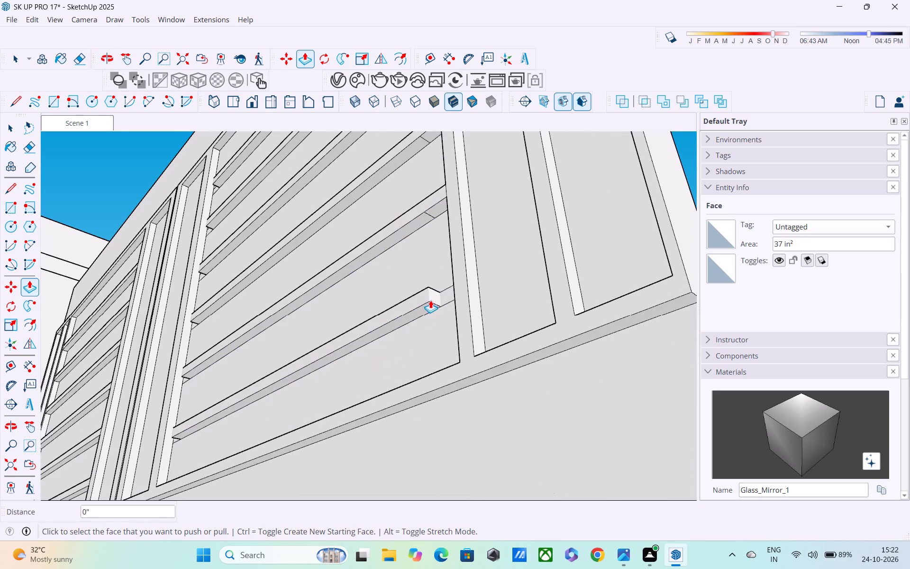
double_click(446, 299)
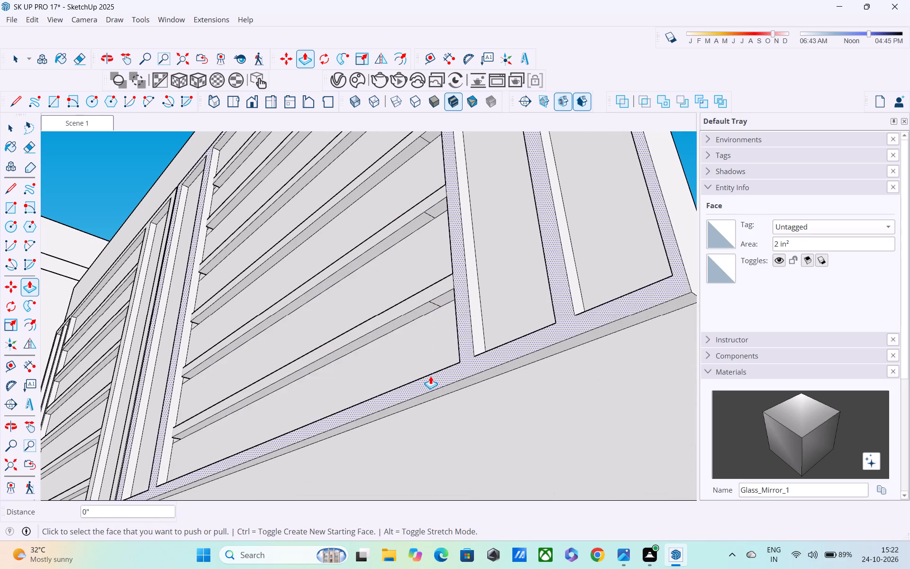
Erase the short seam edges near the right-hand end on the upper faces of the second wide pane's top two slats.
scroll(479, 356, "down", 4)
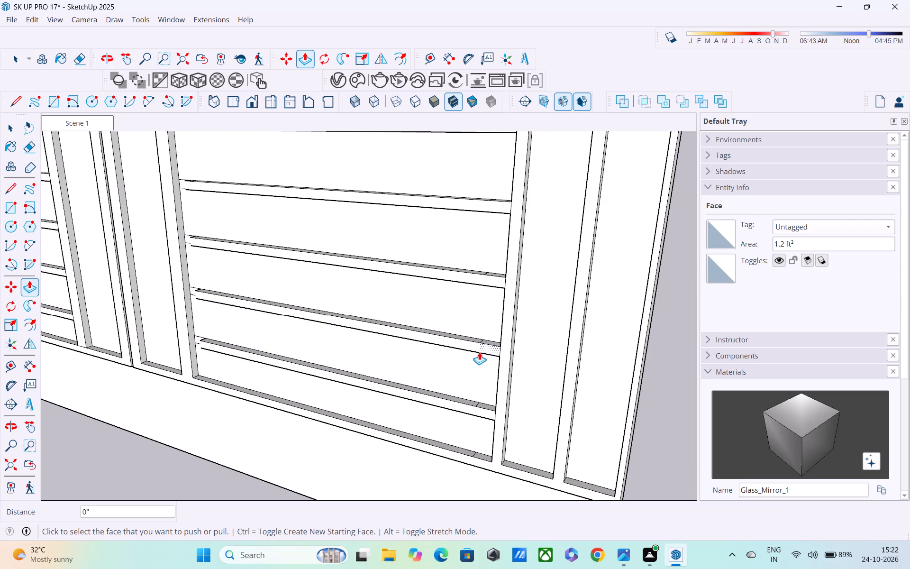
middle_click_drag(480, 351, 503, 468, "shift")
middle_click_drag(516, 341, 547, 489)
middle_click_drag(502, 389, 480, 308, "shift")
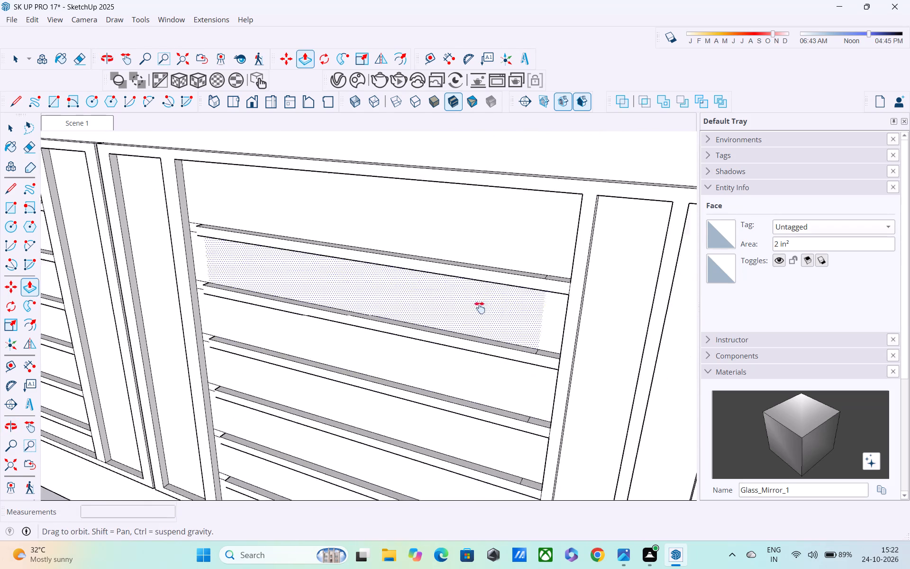
middle_click_drag(480, 308, 482, 261, "shift")
key("e")
scroll(532, 257, "up", 2)
middle_click_drag(539, 240, 548, 330)
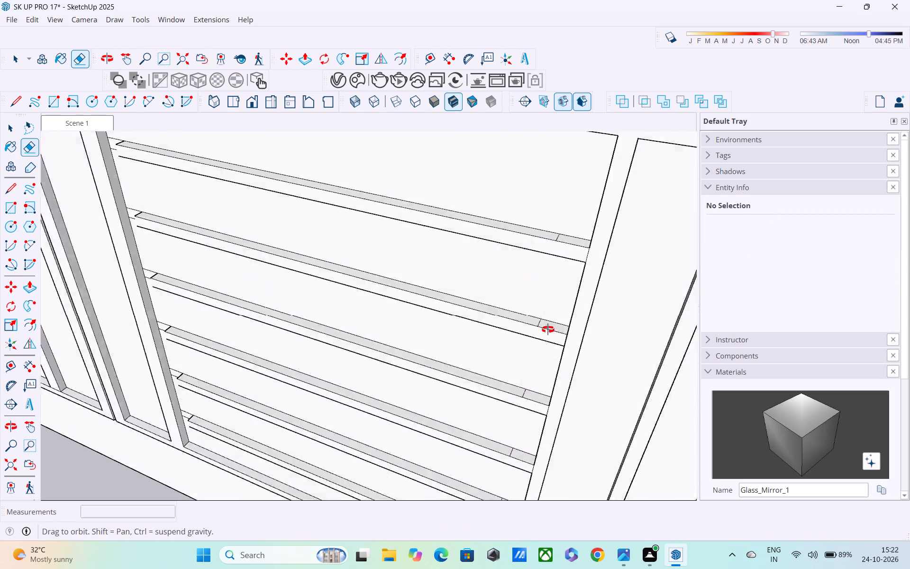
middle_click_drag(548, 330, 551, 365)
scroll(557, 306, "up", 3)
left_click(568, 322)
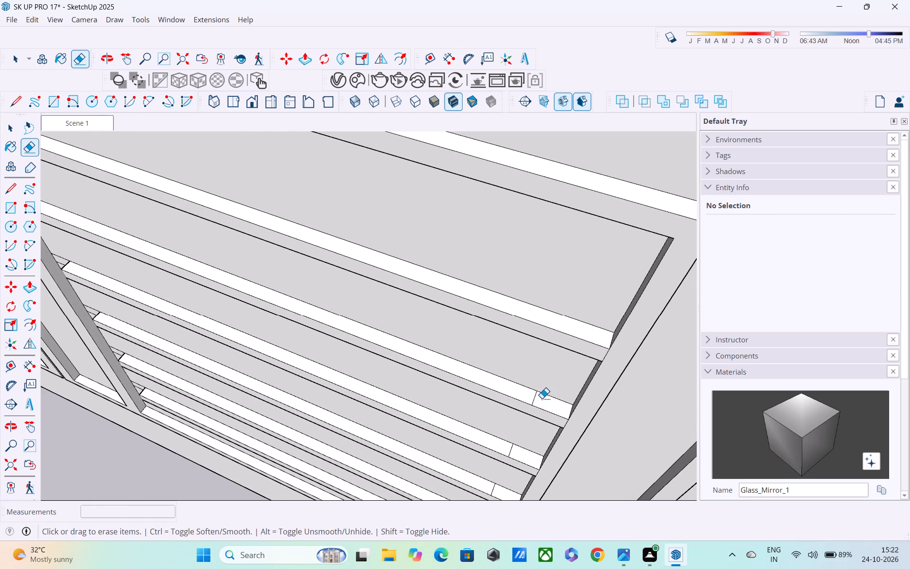
left_click(537, 397)
Erase the short seam edges near the right-hand end on the upper faces of the second wide pane's third, fourth and fifth slats.
middle_click_drag(525, 401, 510, 235, "shift")
scroll(505, 300, "up", 1)
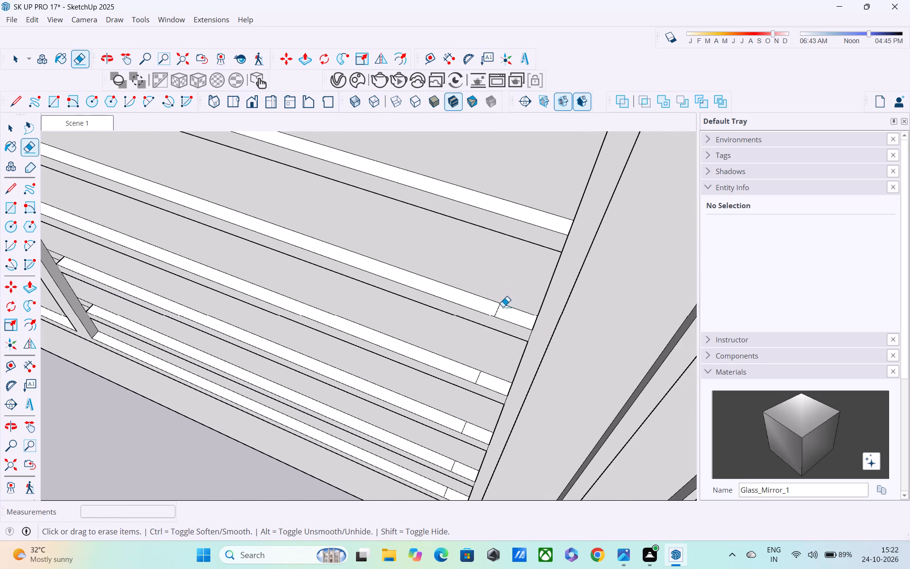
scroll(503, 307, "up", 1)
left_click(498, 309)
scroll(498, 312, "up", 1, "shift")
middle_click_drag(498, 312, 511, 194, "shift")
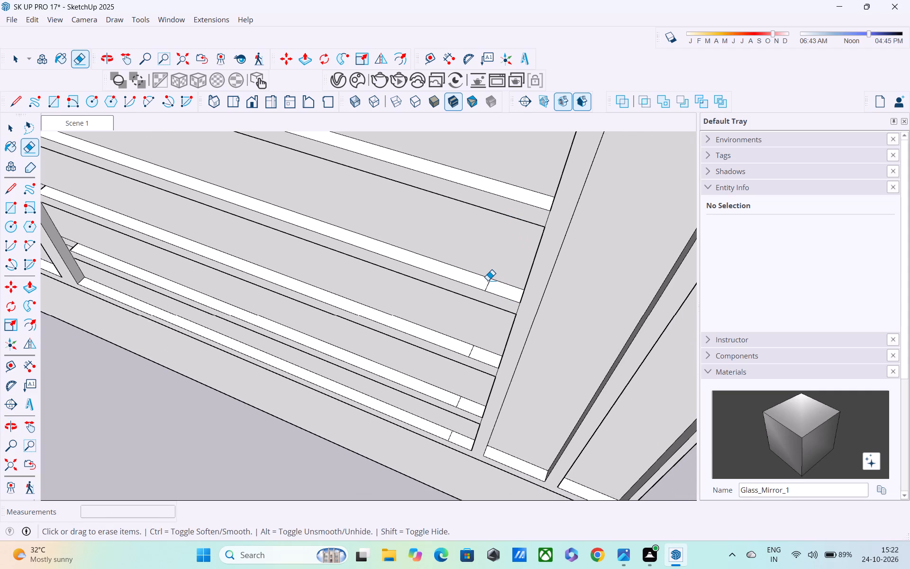
left_click(487, 286)
left_click(470, 348)
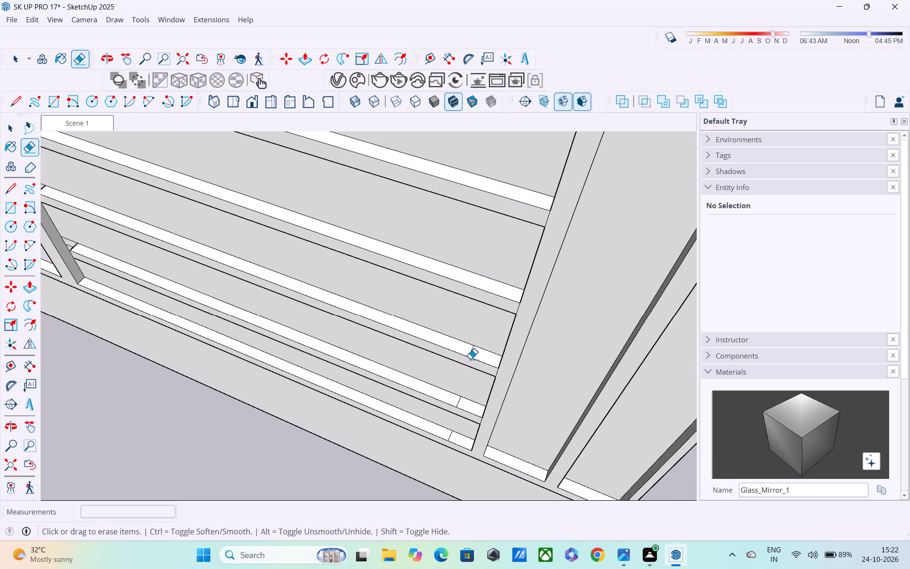
left_click(473, 352)
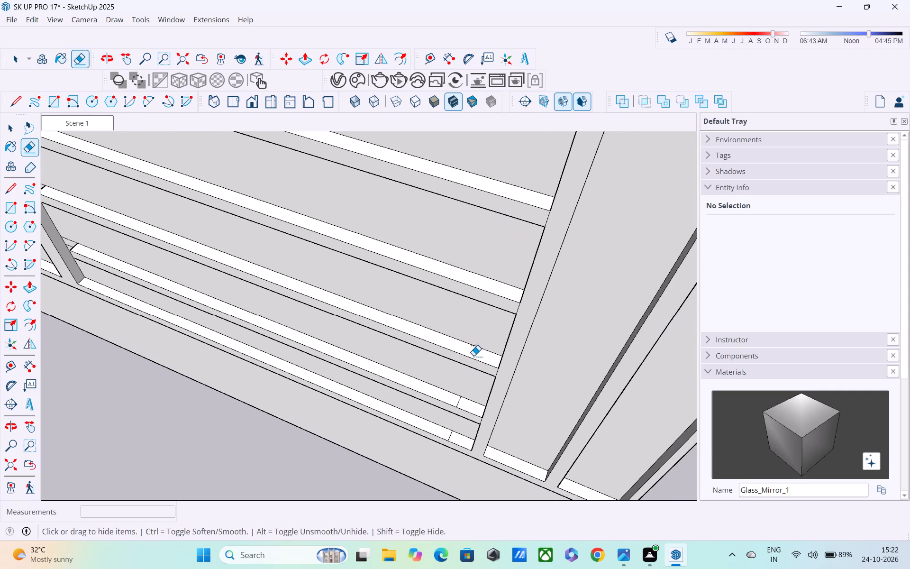
Erase the right-hand seam edges on the second wide pane's bottom slat and on the frame ledge below it.
middle_click_drag(473, 356, 514, 197, "shift")
left_click(495, 261)
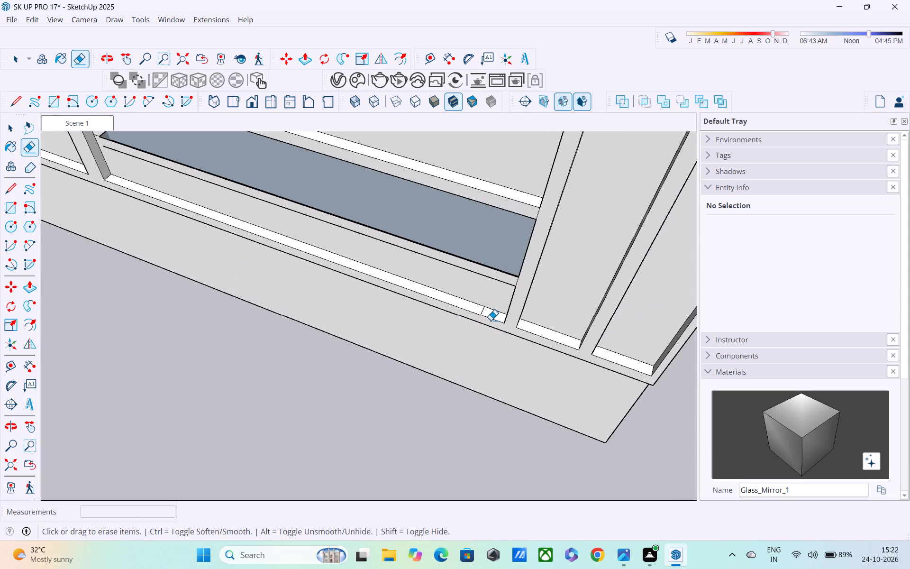
key("ctrl+z")
scroll(496, 273, "up", 2)
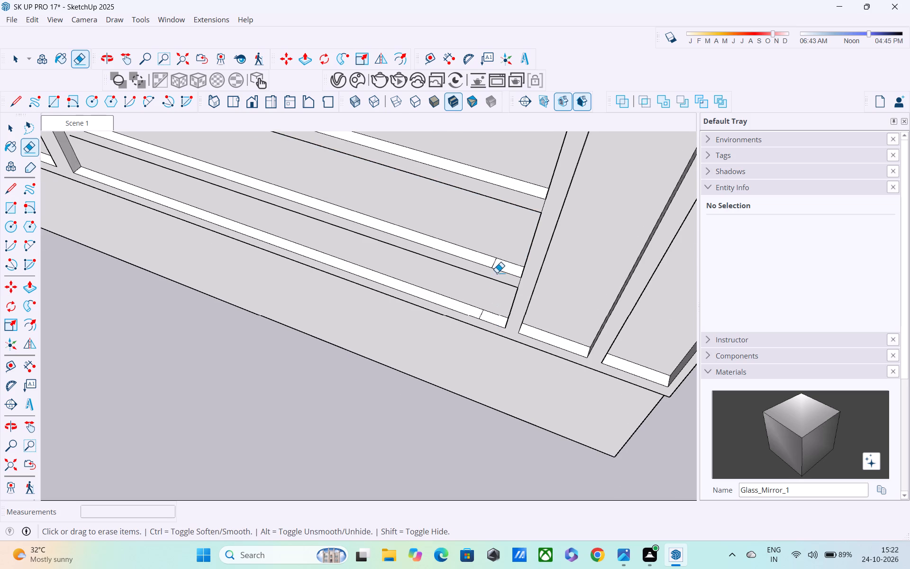
scroll(497, 273, "up", 1)
left_click(493, 261)
left_click(479, 321)
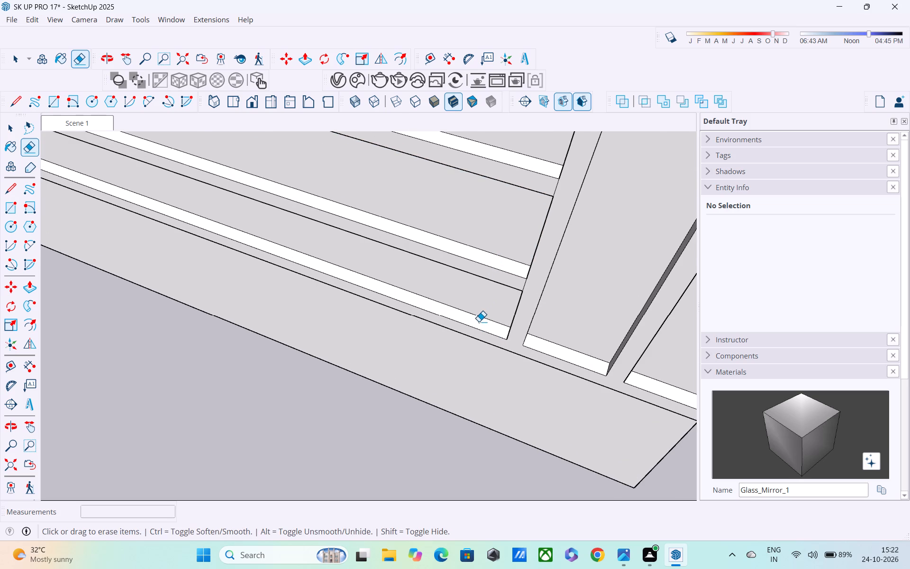
Repeat the 1" Push/Pull on the left-hand end segments of the second wide pane's bottom three slats to meet the frame.
scroll(479, 321, "down", 5)
middle_click_drag(480, 324, 485, 232)
scroll(485, 232, "up", 1)
scroll(485, 233, "down", 5)
middle_click_drag(470, 245, 575, 352)
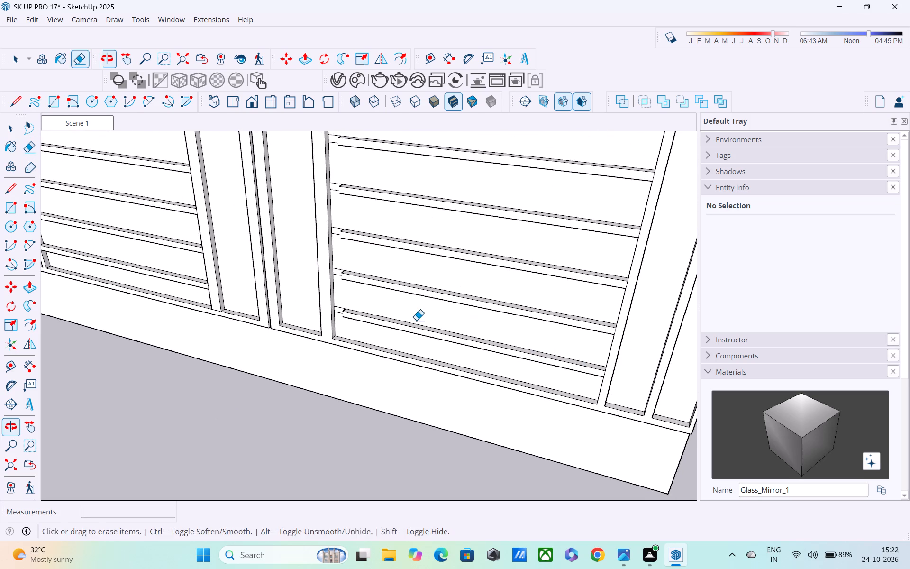
middle_click_drag(400, 306, 595, 277)
scroll(309, 283, "up", 5)
key("space")
type("p")
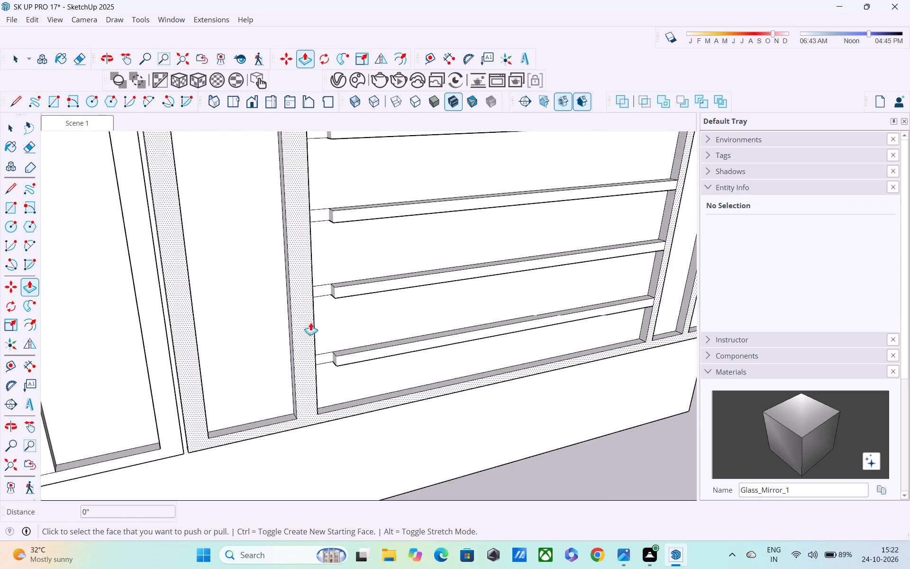
scroll(317, 331, "down", 1)
scroll(325, 353, "up", 3)
double_click(325, 353)
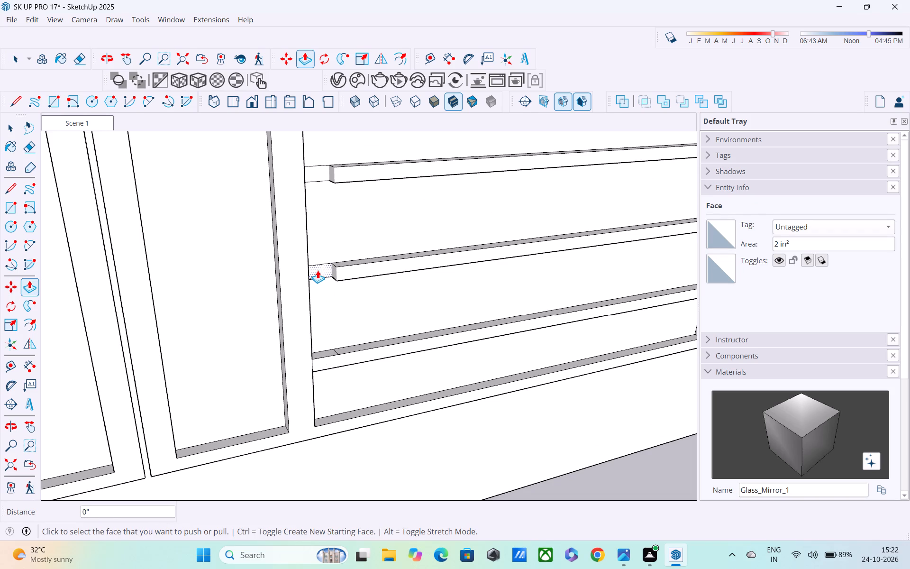
double_click(318, 270)
middle_click_drag(324, 271, 369, 412, "shift")
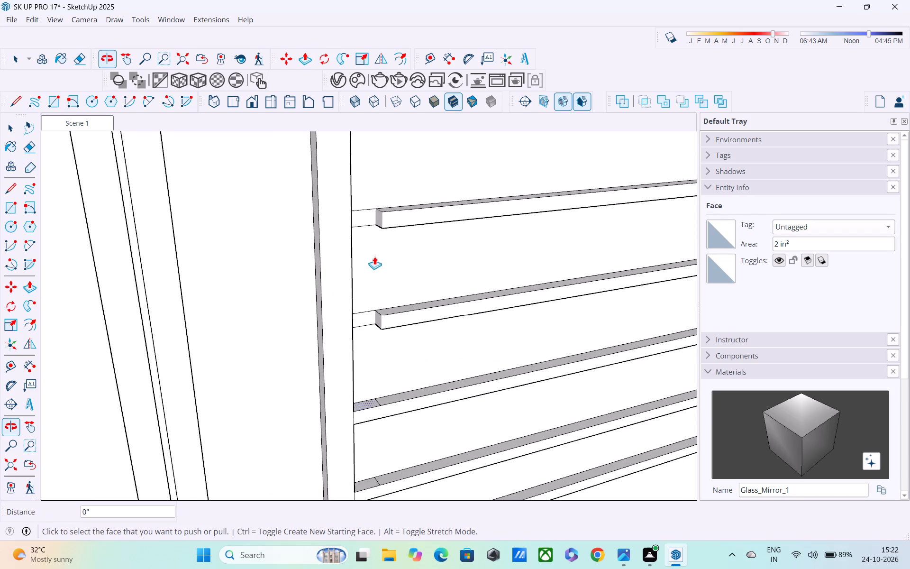
double_click(364, 315)
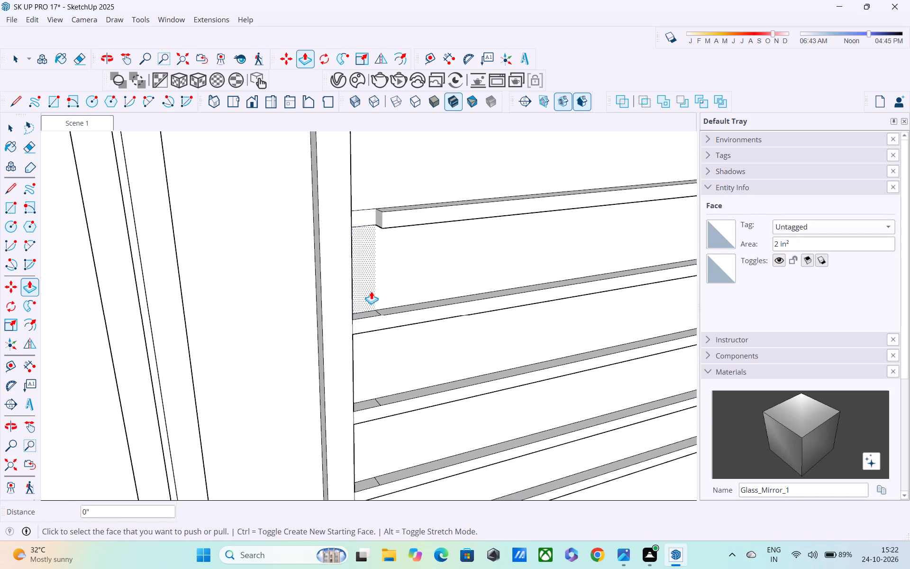
Repeat the 1" Push/Pull on the left-hand end segments of the second wide pane's top three slats.
middle_click_drag(373, 290, 384, 389)
double_click(376, 320)
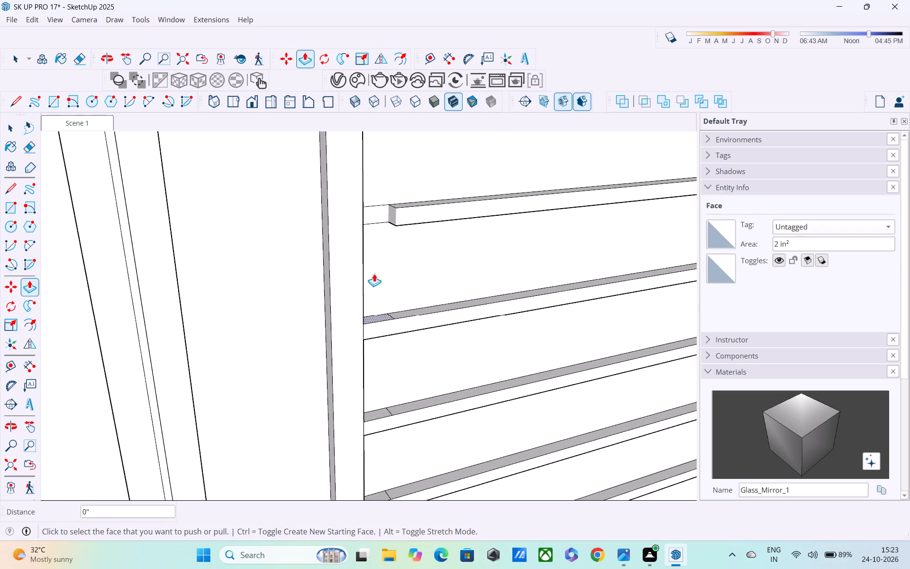
double_click(380, 213)
middle_click_drag(381, 214, 428, 413, "shift")
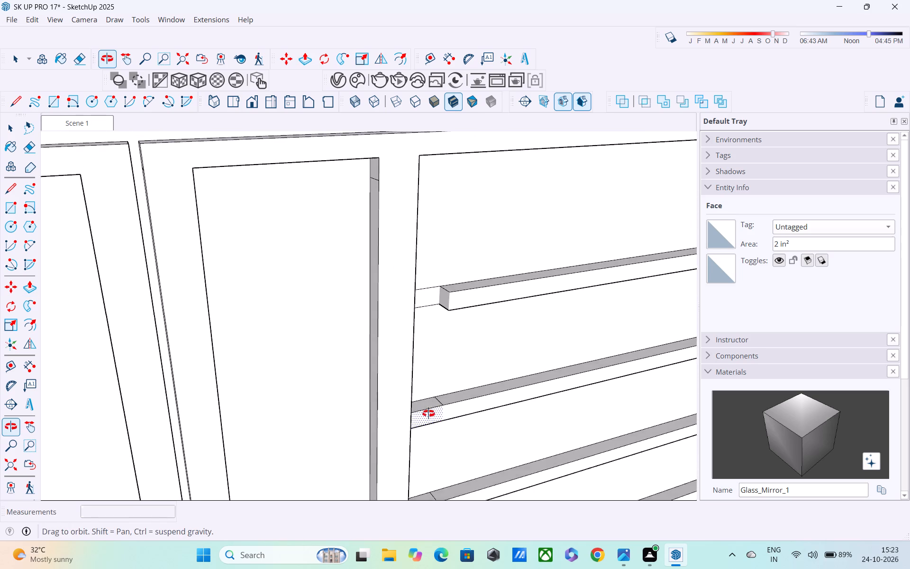
middle_click_drag(428, 413, 428, 409, "shift")
double_click(421, 298)
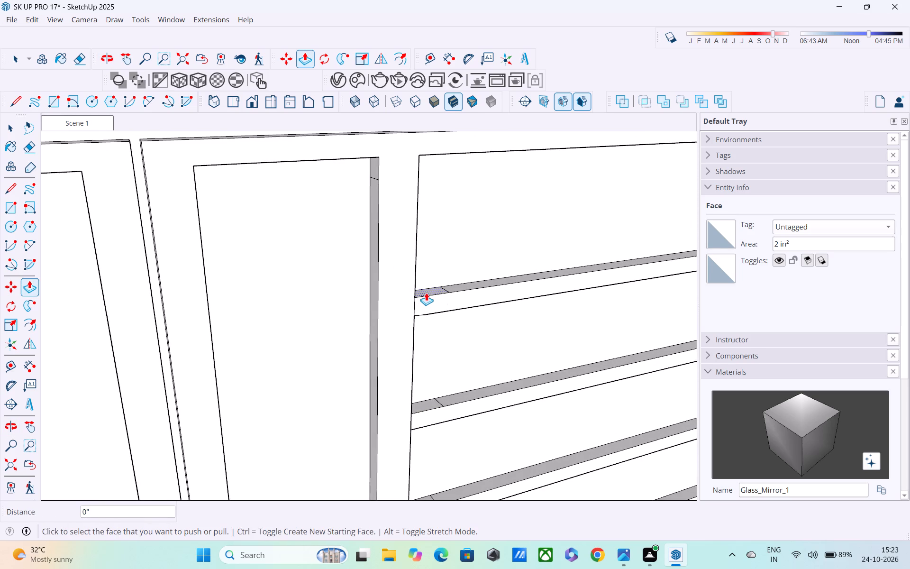
Erase the short seam edges near the left-hand end on the upper faces of the second wide pane's top three slats.
key("e")
scroll(441, 279, "up", 2)
left_click(447, 291)
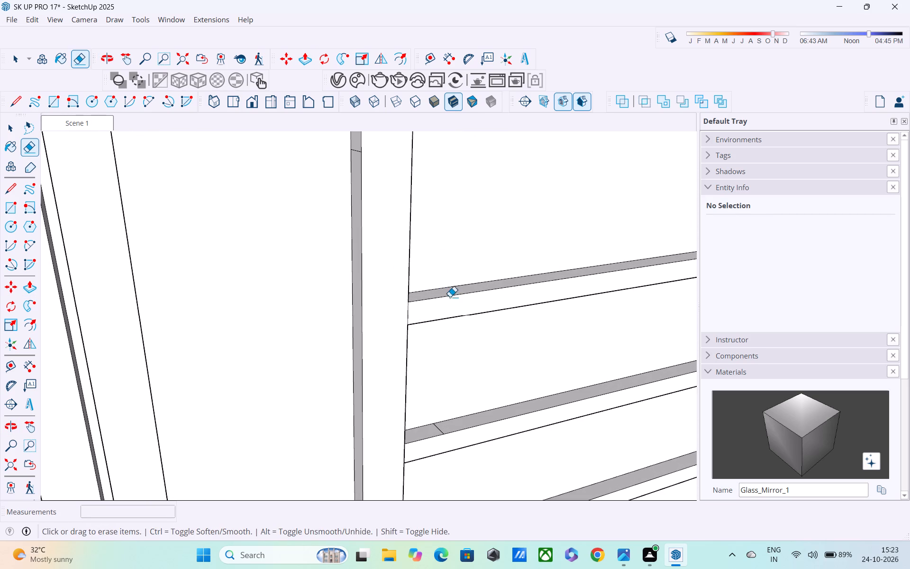
middle_click_drag(451, 327, 420, 193)
scroll(420, 201, "up", 1, "shift")
scroll(424, 304, "up", 2)
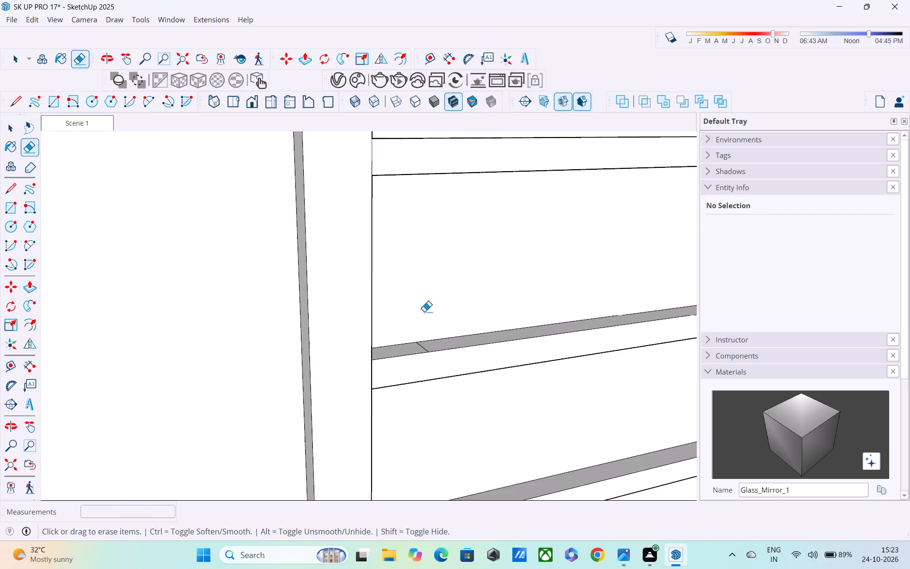
scroll(424, 312, "up", 1)
left_click(420, 351)
middle_click_drag(419, 348, 419, 285, "shift")
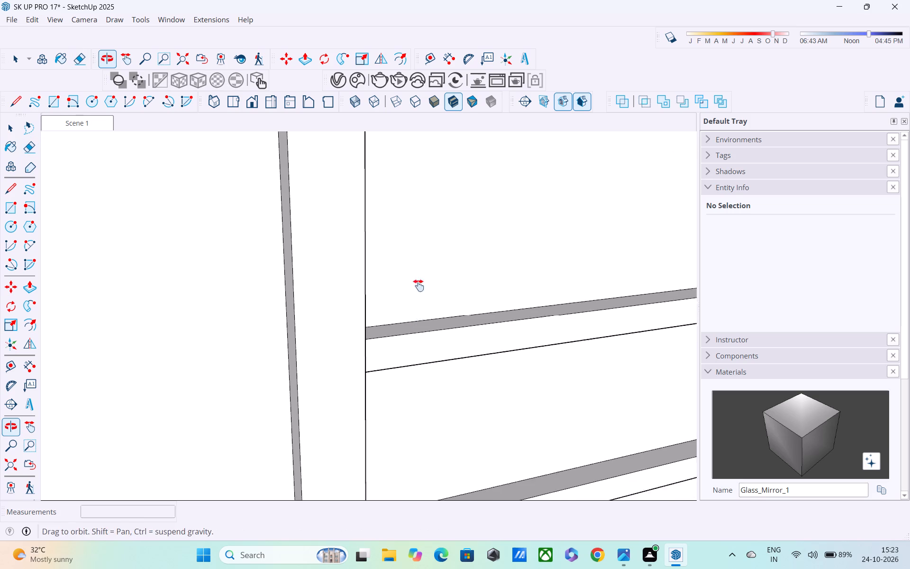
middle_click_drag(419, 285, 419, 99, "shift")
middle_click_drag(426, 327, 396, 237)
scroll(405, 210, "up", 2)
middle_click_drag(406, 242, 399, 288)
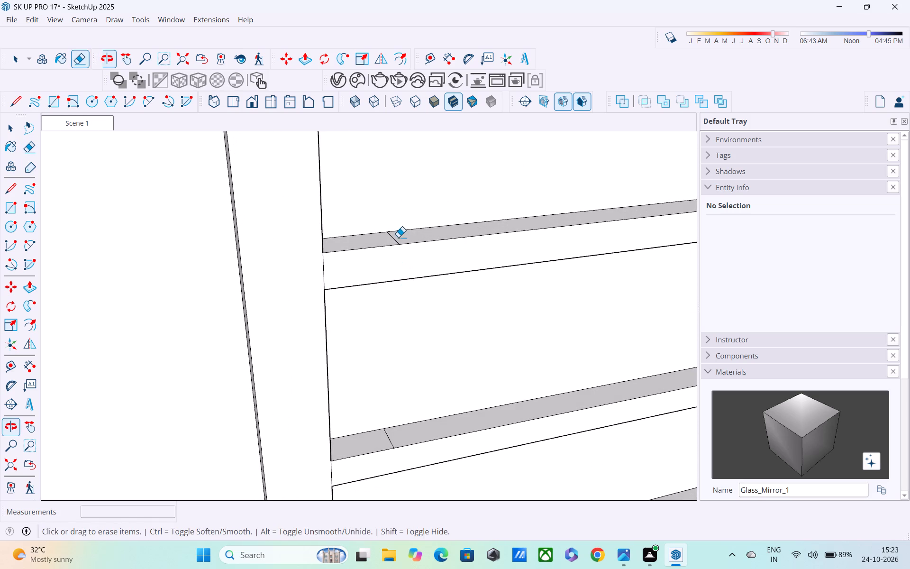
left_click(393, 238)
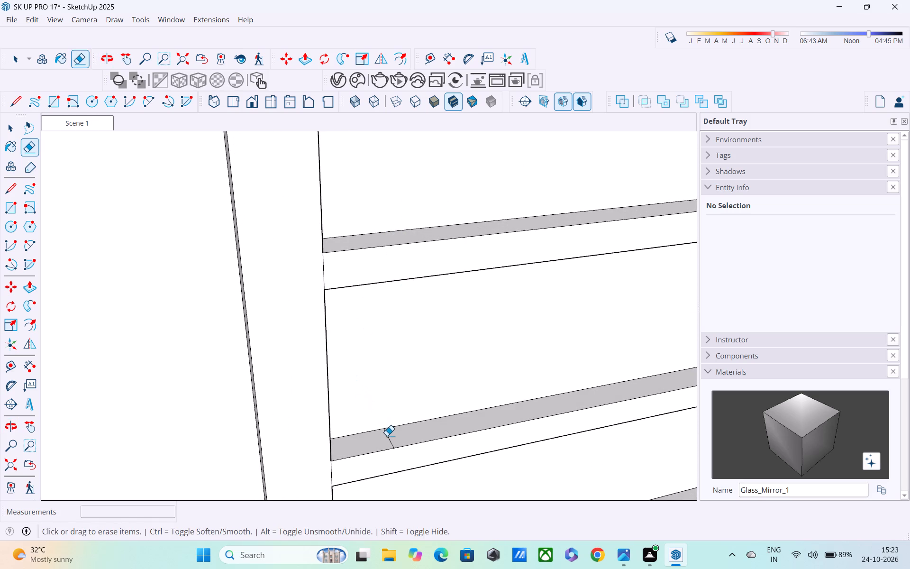
Erase the short seam edges near the left-hand end on the upper faces of the second wide pane's bottom three slats.
left_click(387, 436)
middle_click_drag(385, 436, 348, 174, "shift")
scroll(348, 173, "up", 1)
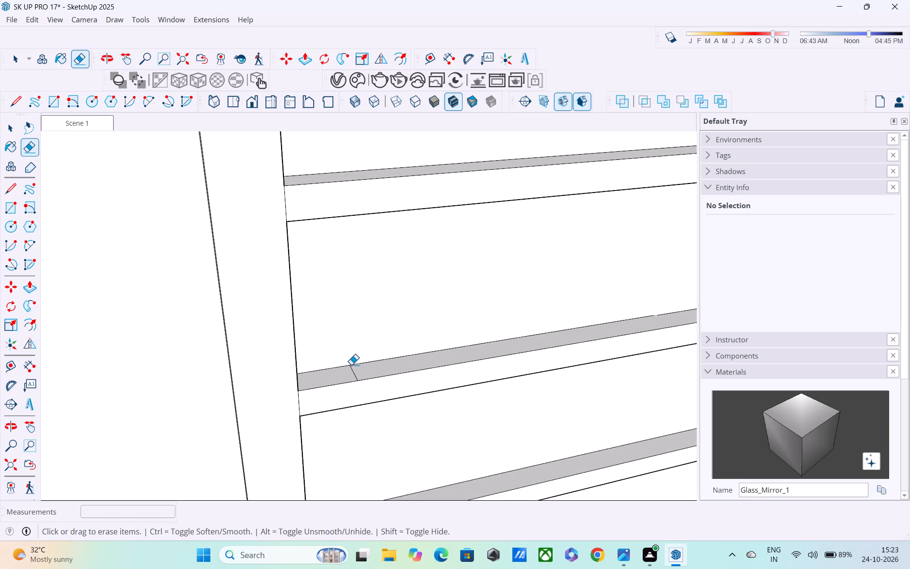
left_click(352, 371)
middle_click_drag(353, 358, 350, 64, "shift")
scroll(359, 362, "up", 1)
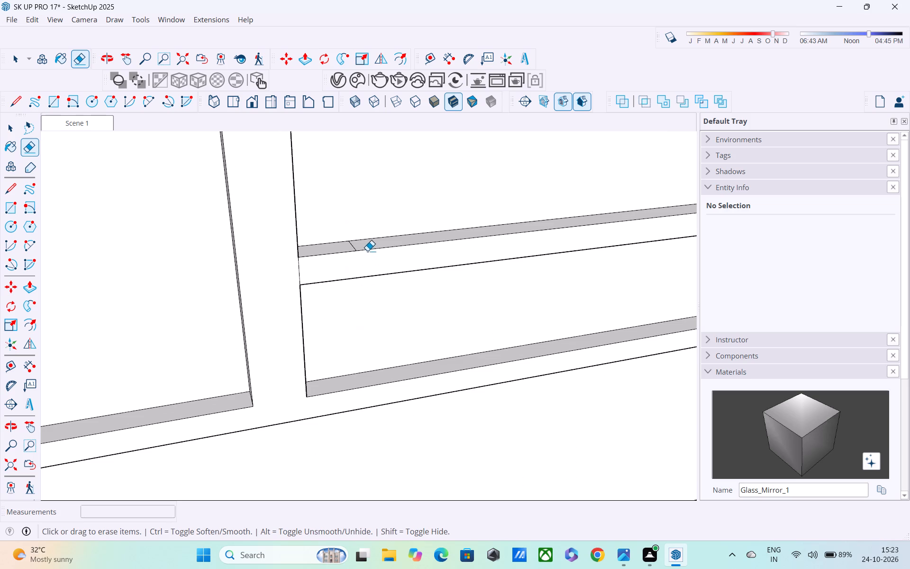
left_click(350, 244)
Examine the slats and frames of both wide panes across the whole window wall from several angles.
middle_click_drag(353, 252, 389, 347, "shift")
scroll(395, 320, "down", 6)
middle_click_drag(378, 357, 756, 335, "shift")
scroll(747, 335, "up", 1, "shift")
scroll(595, 334, "down", 5)
middle_click_drag(565, 341, 415, 332)
scroll(414, 332, "up", 1, "shift")
scroll(409, 330, "down", 12)
middle_click_drag(430, 335, 431, 393, "shift")
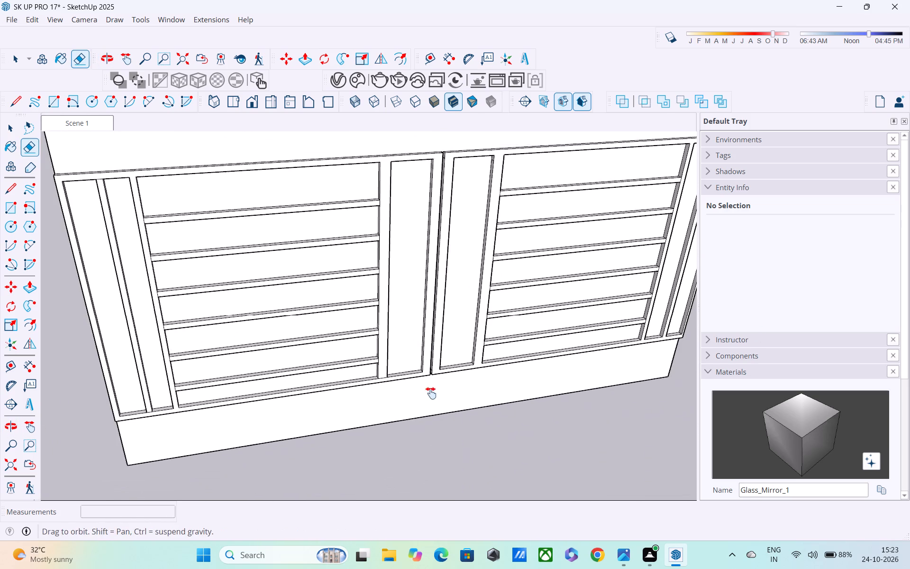
middle_click_drag(431, 393, 415, 433, "shift")
middle_click_drag(385, 379, 402, 269)
middle_click_drag(434, 297, 339, 292)
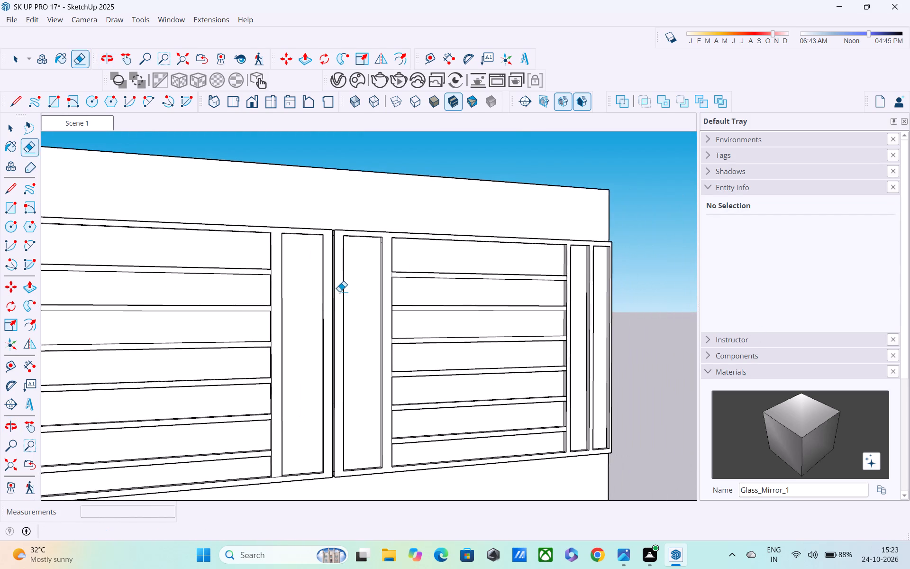
scroll(355, 296, "down", 1)
middle_click_drag(395, 297, 663, 276)
scroll(664, 276, "down", 2)
middle_click_drag(648, 280, 605, 275, "shift")
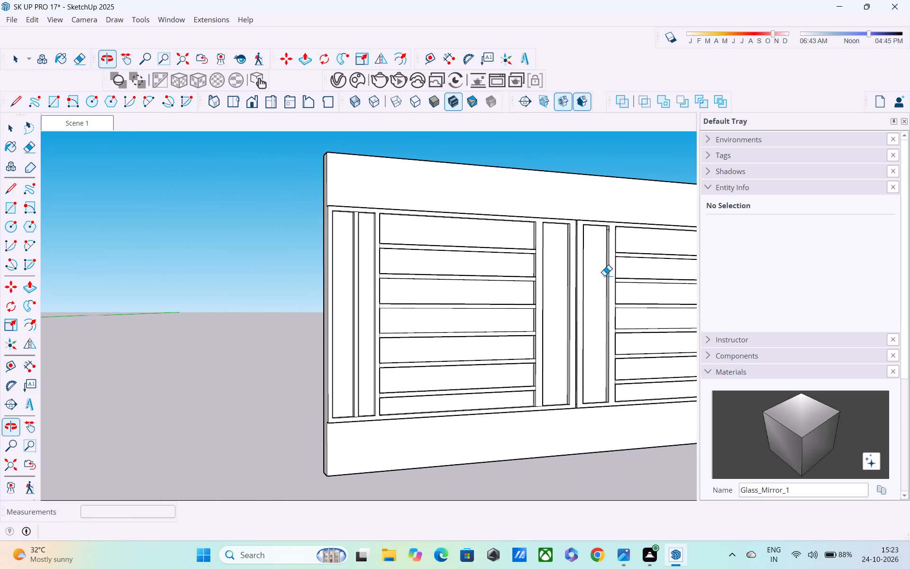
middle_click_drag(521, 273, 360, 363)
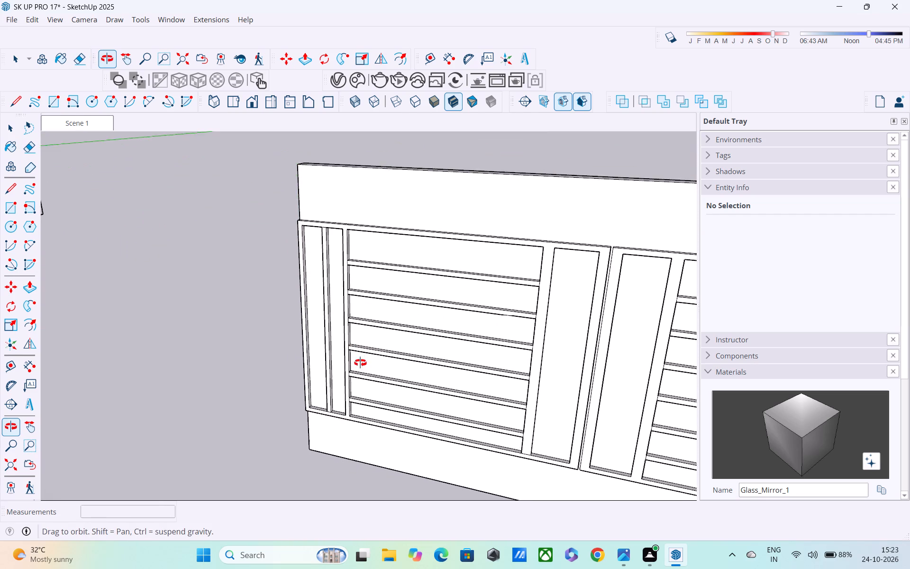
middle_click_drag(360, 363, 443, 366)
middle_click_drag(446, 364, 355, 391, "shift")
Place a horizontal guide 2" below the wall's top edge with the Tape Measure.
key("space")
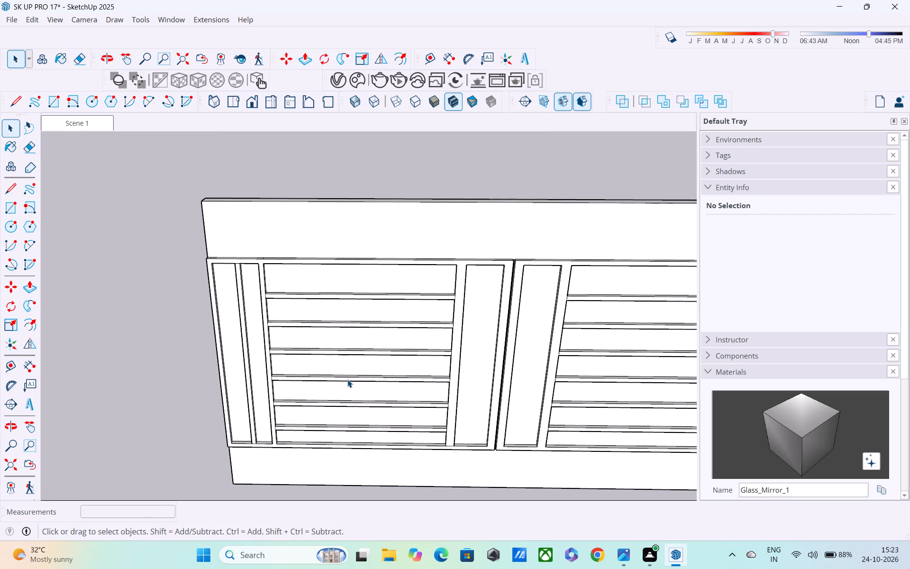
key("t")
left_click(446, 202)
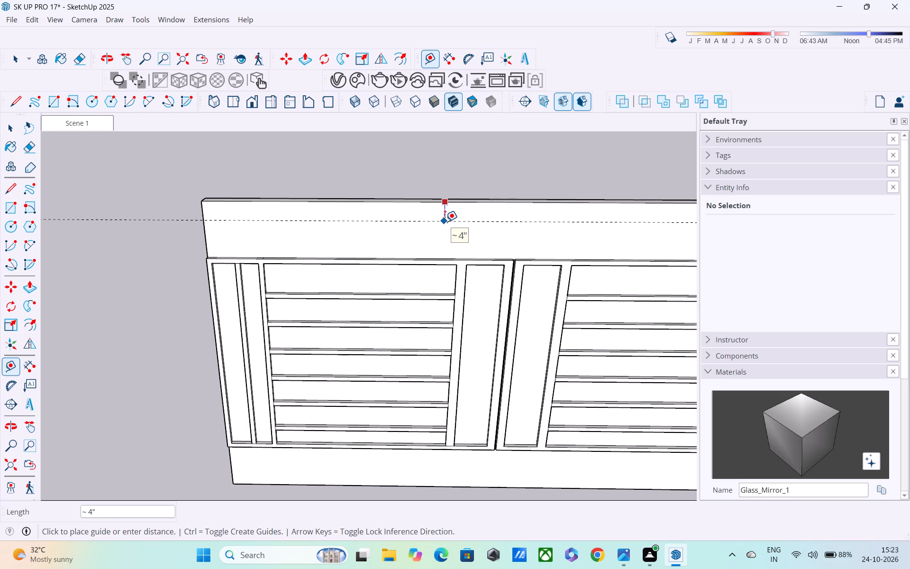
type("2\"")
key("Return")
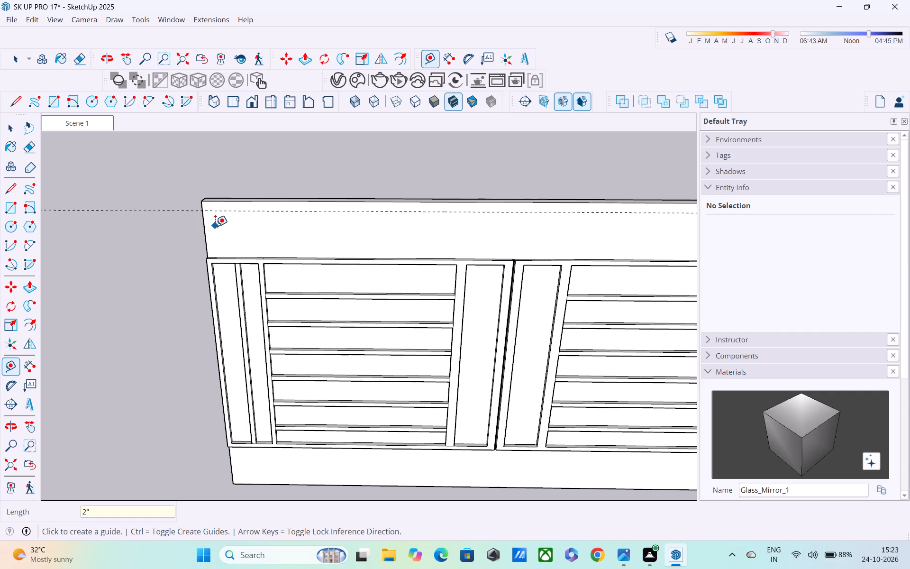
Place a vertical guide about 11 1/16" in from the wall's left edge and a second one 2" further inward.
left_click(200, 221)
left_click(258, 234)
left_click(260, 233)
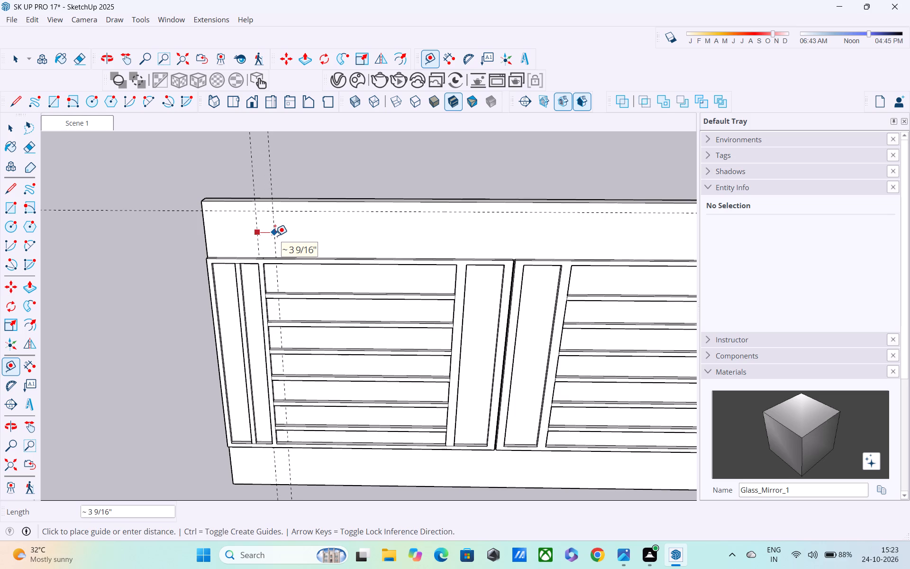
type("2\"")
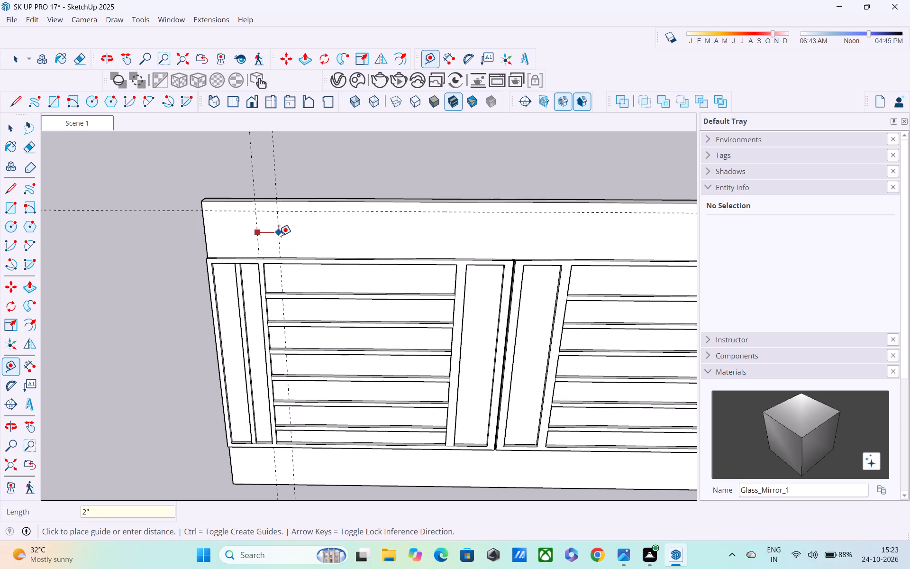
key("Return")
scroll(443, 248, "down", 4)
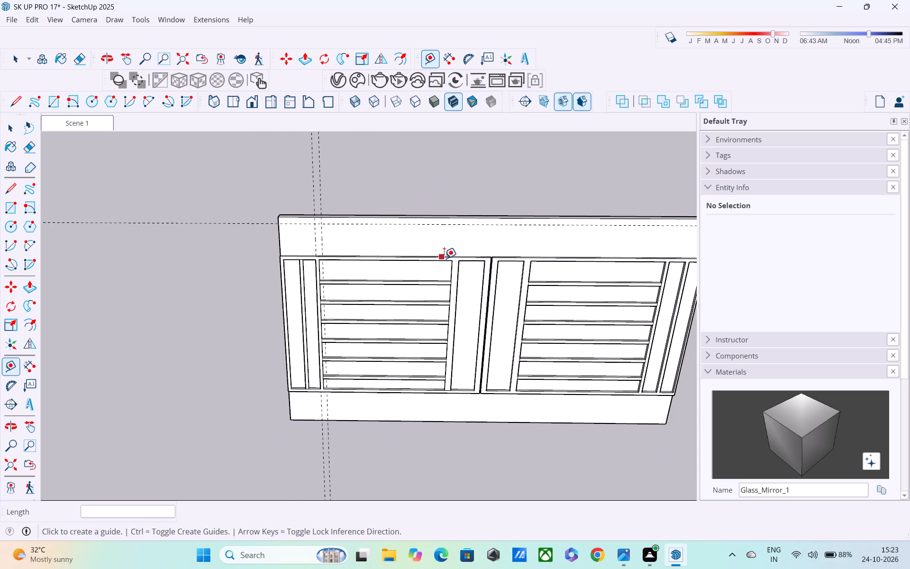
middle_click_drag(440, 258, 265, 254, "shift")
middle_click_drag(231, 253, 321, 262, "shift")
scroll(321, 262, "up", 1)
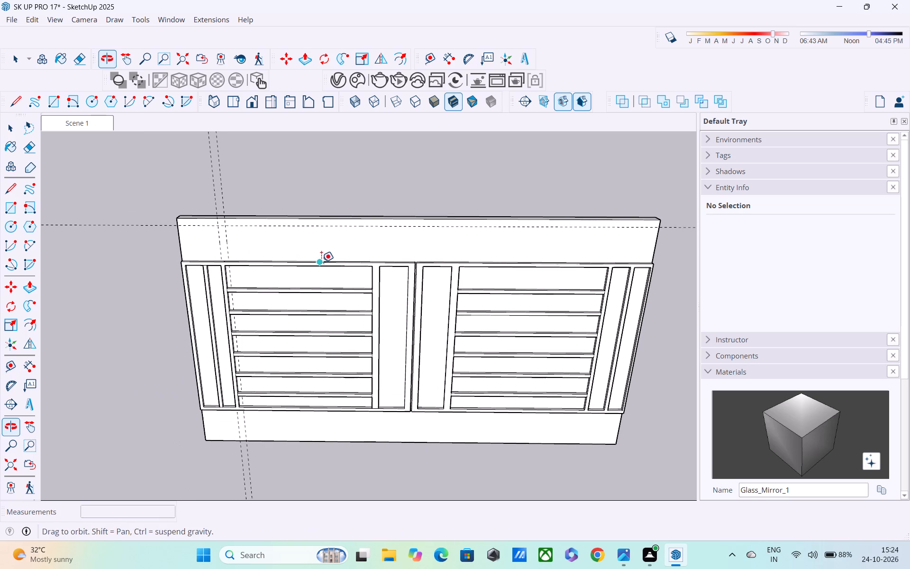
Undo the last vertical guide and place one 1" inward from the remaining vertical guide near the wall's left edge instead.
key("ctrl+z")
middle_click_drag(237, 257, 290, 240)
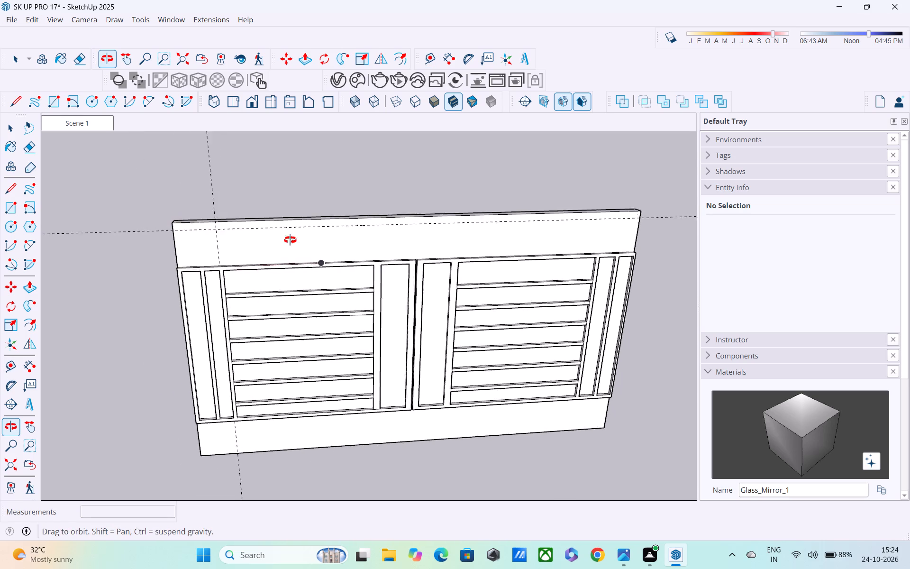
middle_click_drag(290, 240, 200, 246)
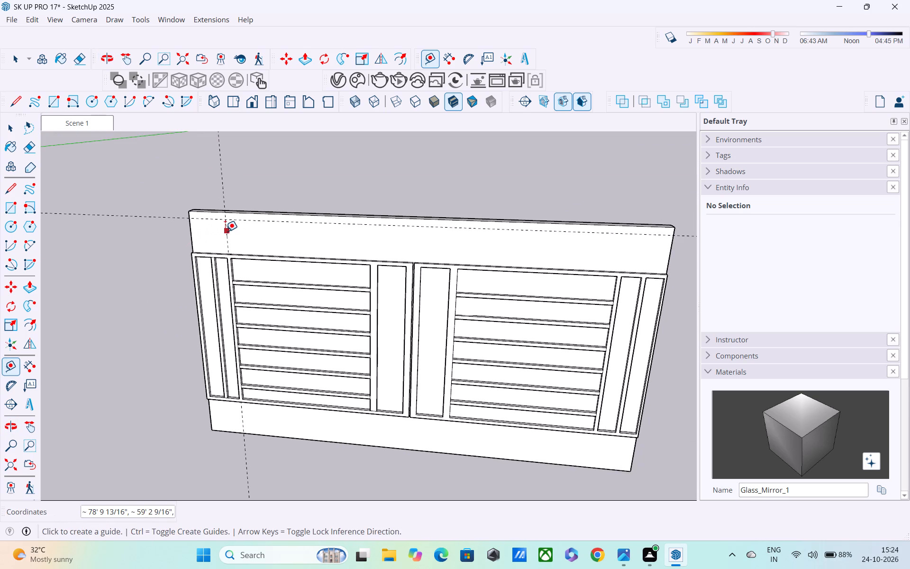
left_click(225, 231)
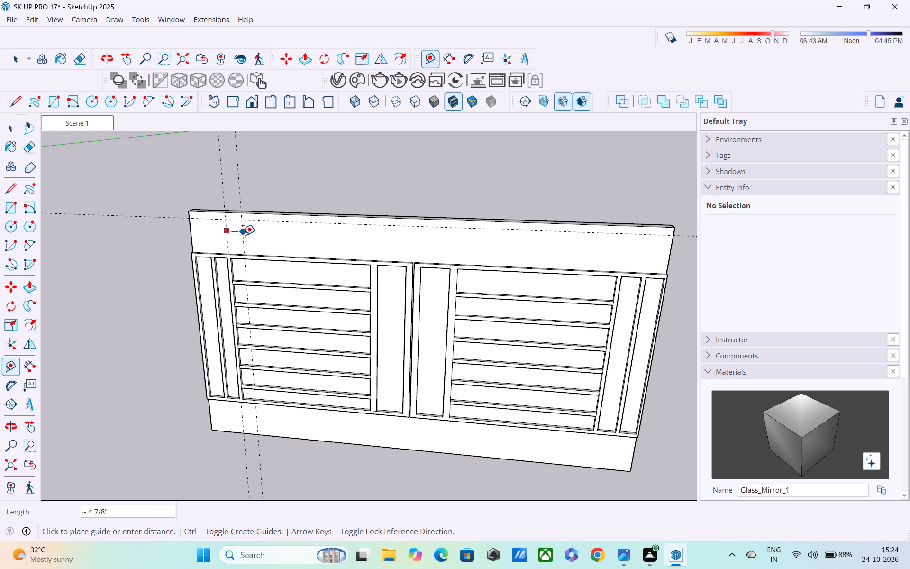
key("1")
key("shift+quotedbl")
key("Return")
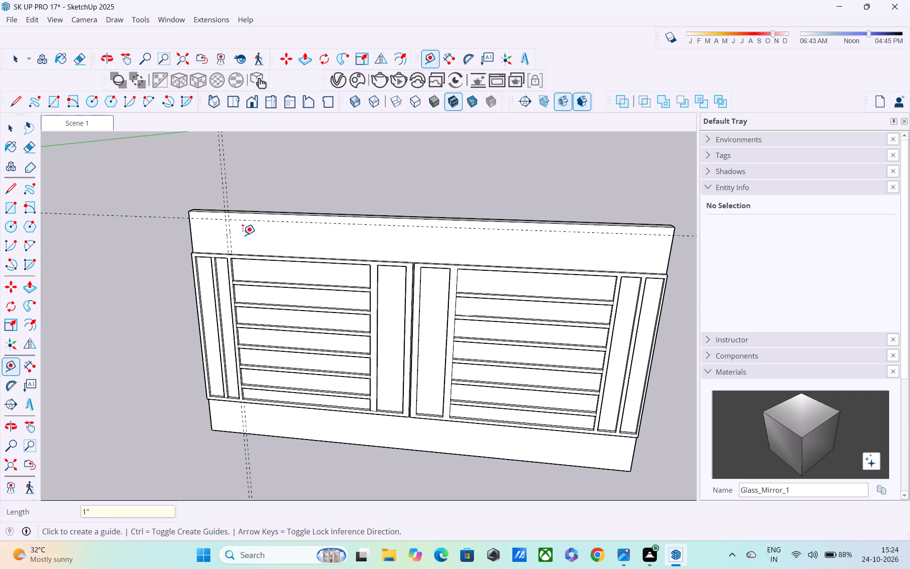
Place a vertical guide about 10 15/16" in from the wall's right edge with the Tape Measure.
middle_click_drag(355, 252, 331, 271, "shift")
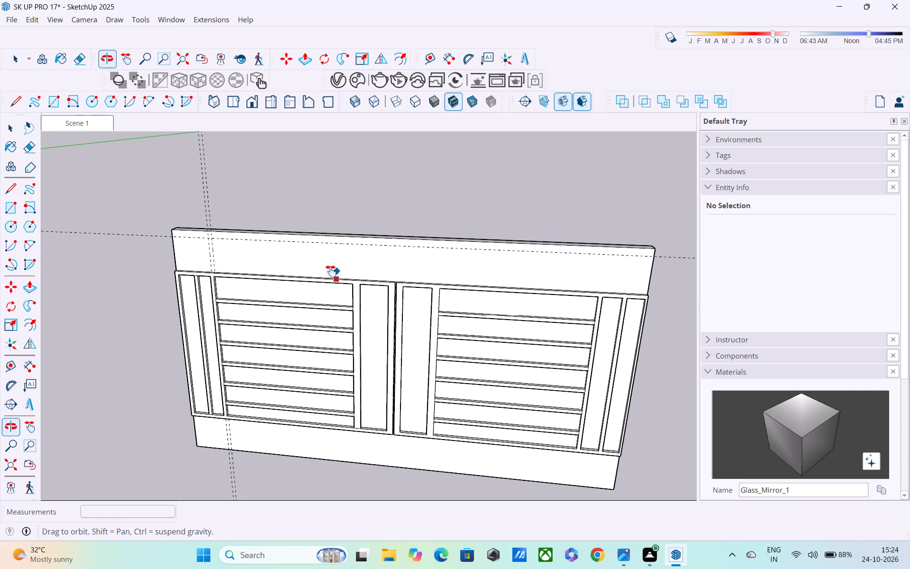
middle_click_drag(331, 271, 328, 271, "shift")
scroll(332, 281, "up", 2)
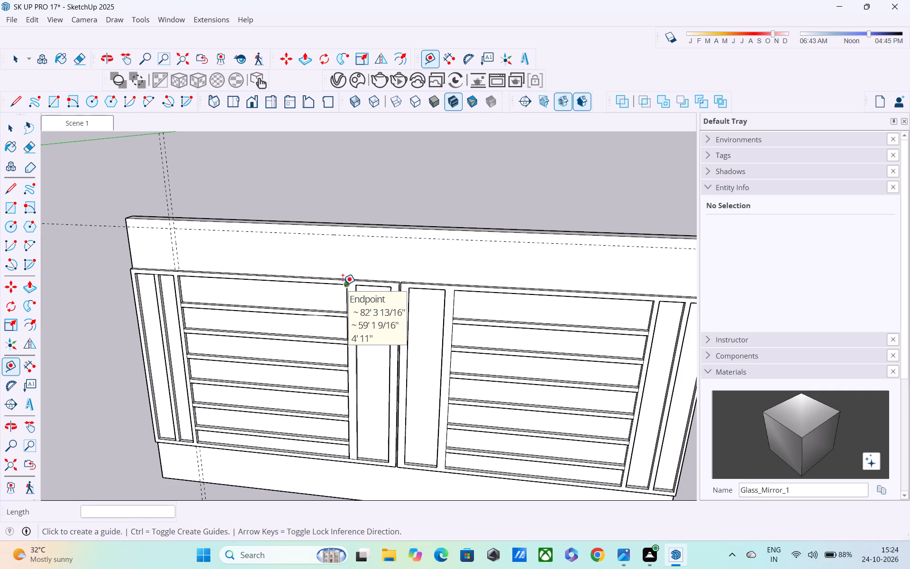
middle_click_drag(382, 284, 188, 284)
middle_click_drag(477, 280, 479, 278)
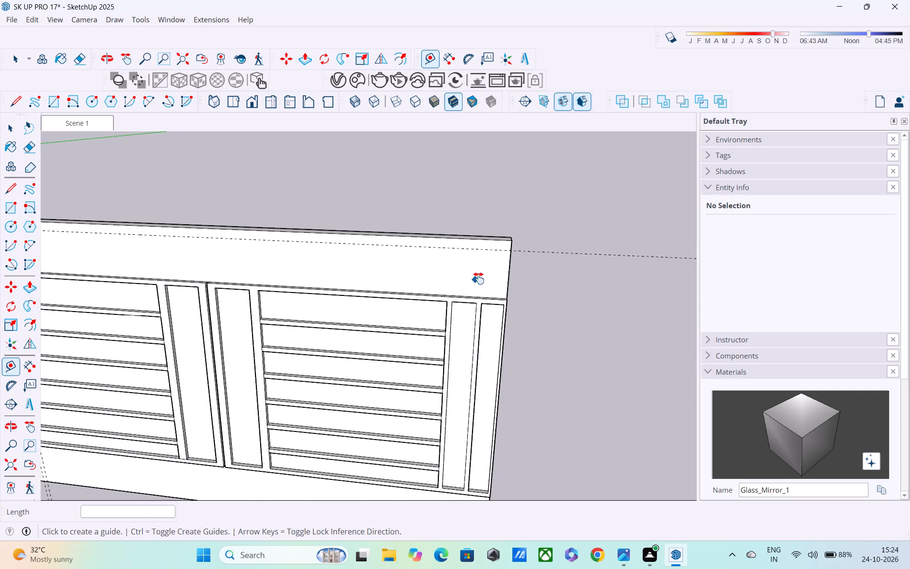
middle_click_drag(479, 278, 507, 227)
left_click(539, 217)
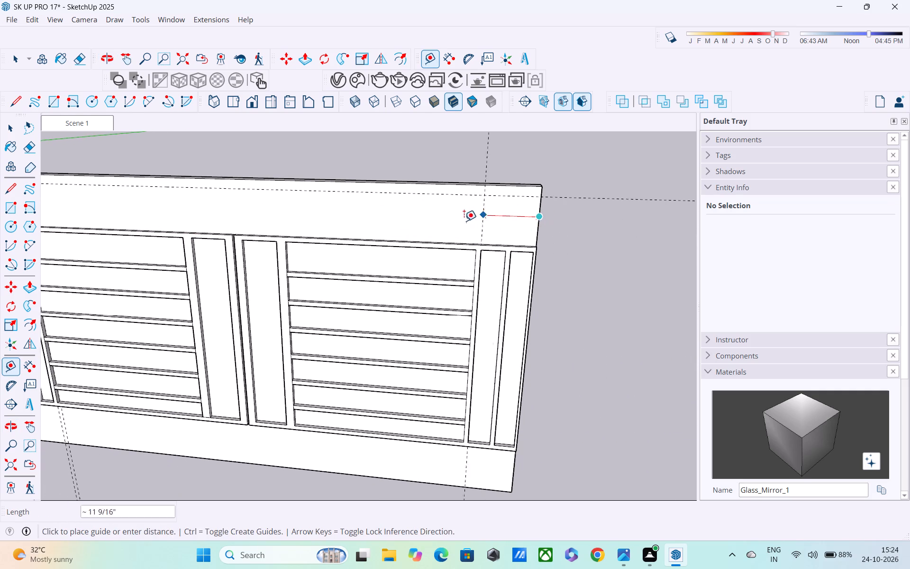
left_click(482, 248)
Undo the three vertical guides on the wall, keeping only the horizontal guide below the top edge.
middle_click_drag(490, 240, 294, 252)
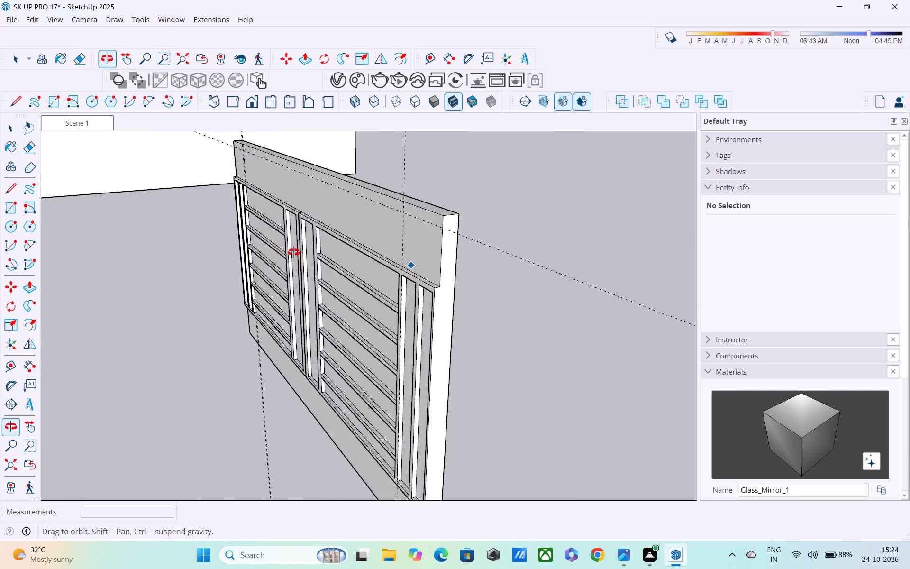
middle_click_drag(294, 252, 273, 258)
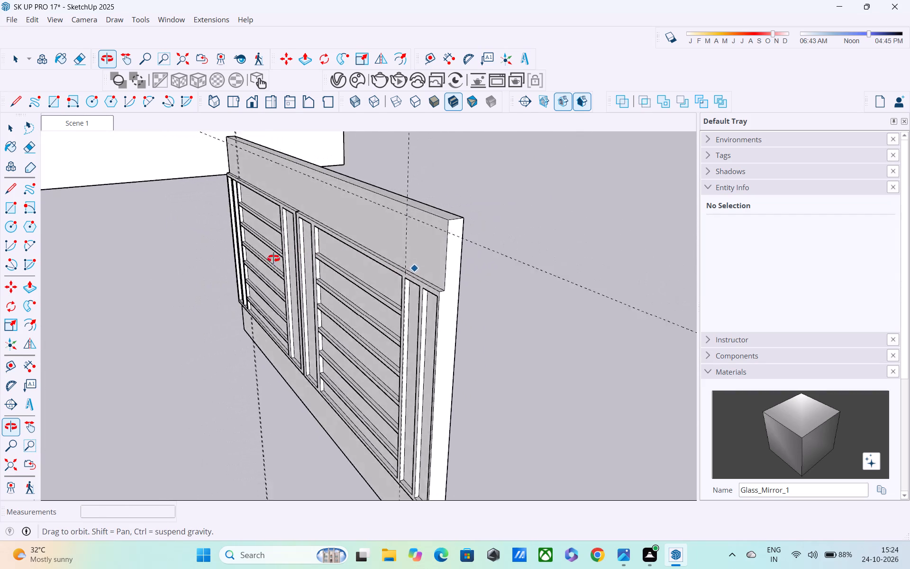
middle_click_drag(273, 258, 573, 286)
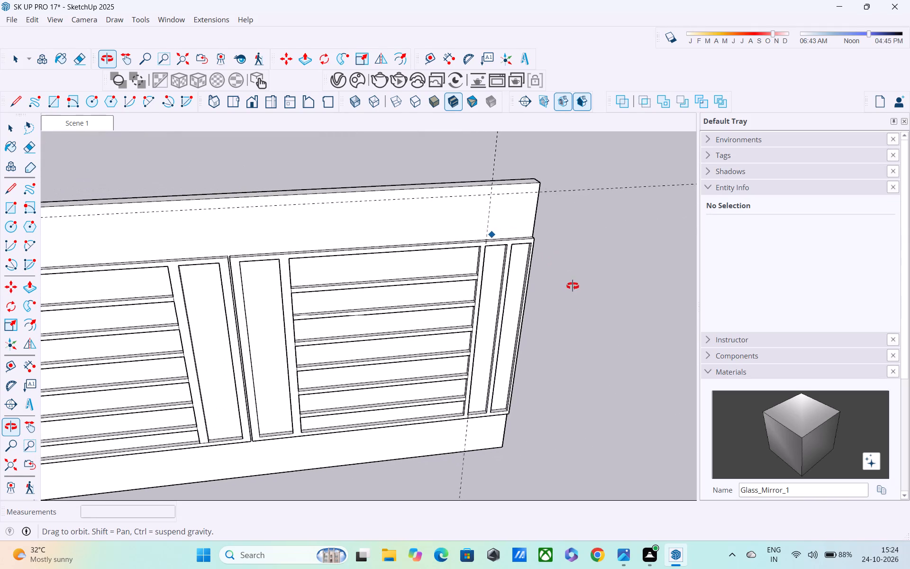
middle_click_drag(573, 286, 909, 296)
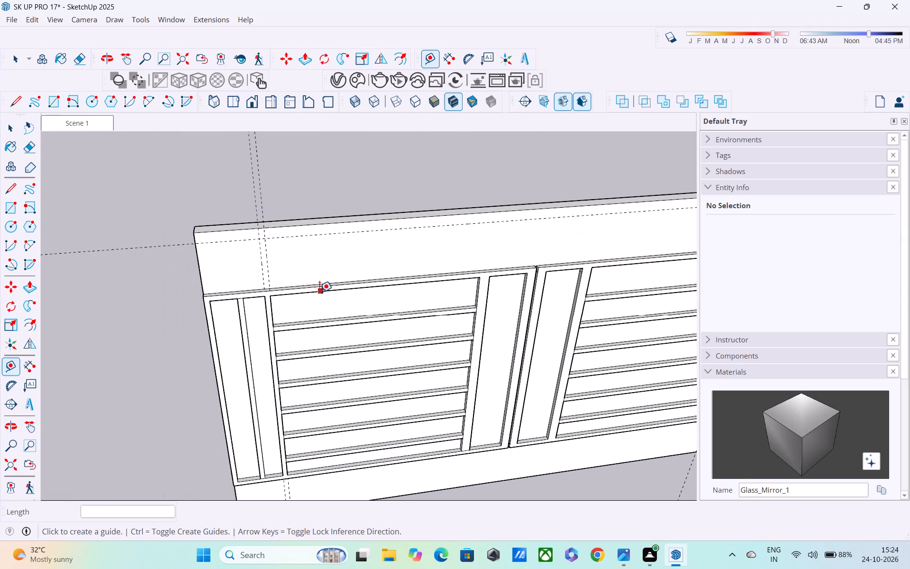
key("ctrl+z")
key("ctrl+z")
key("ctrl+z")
Draw a 2" line down the wall's left edge from the top front corner to the horizontal guide.
middle_click_drag(246, 286, 231, 266)
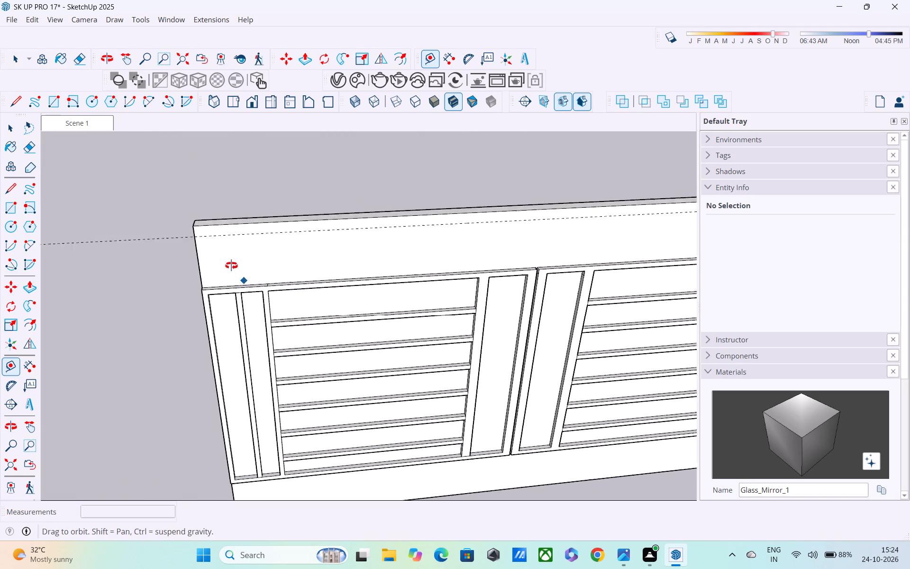
middle_click_drag(231, 266, 227, 248)
key("space")
key("l")
scroll(178, 212, "up", 2)
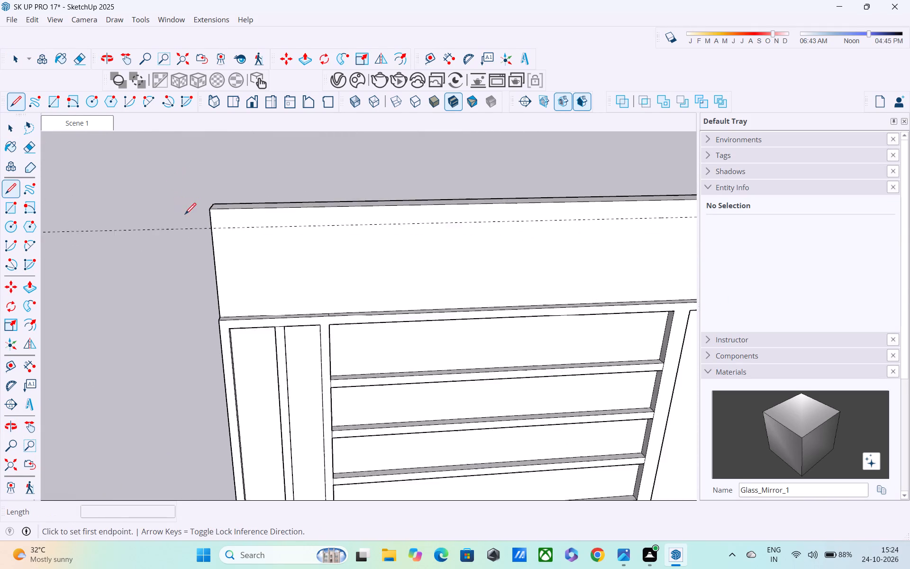
left_click(267, 199)
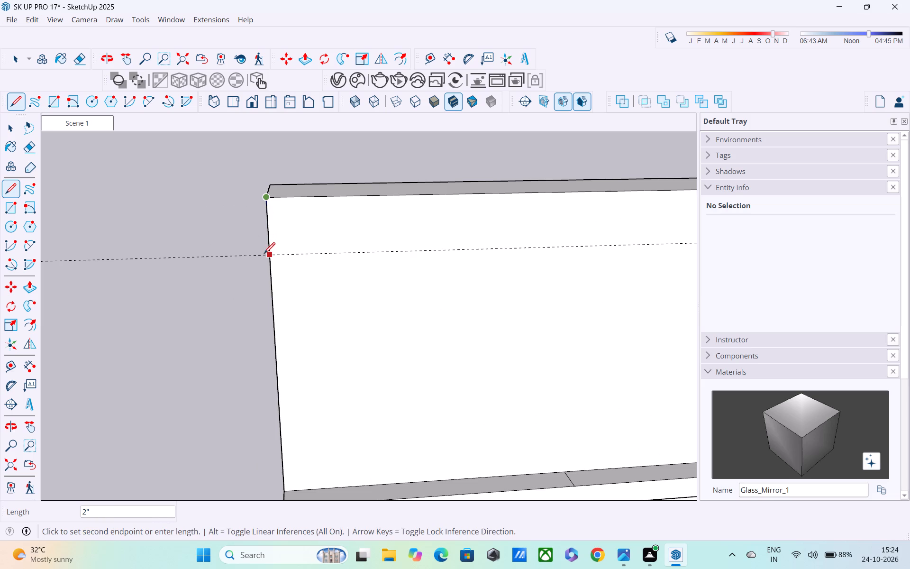
left_click(267, 255)
Draw a 10' 10" line along the horizontal guide across the wall face and close it up the right edge to the top corner.
middle_click_drag(408, 255, 232, 255, "shift")
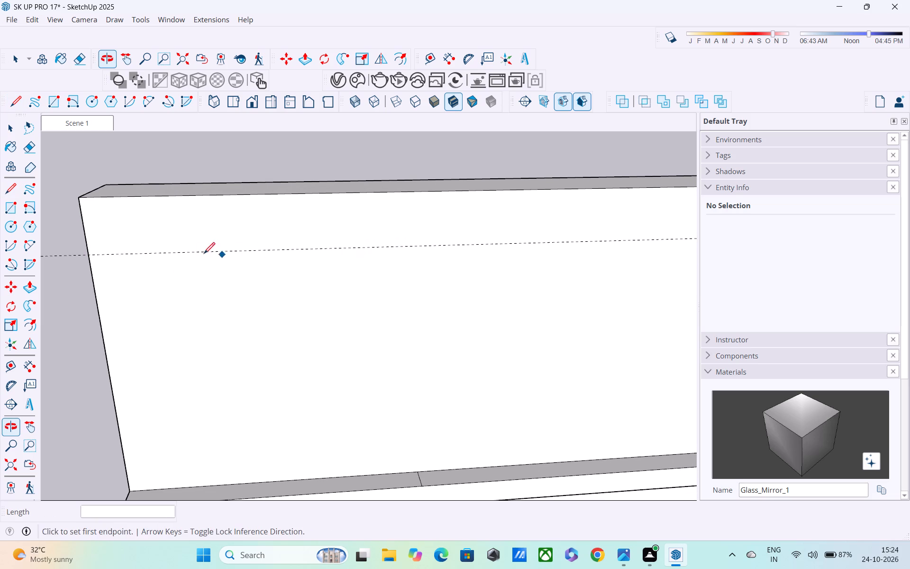
left_click(89, 255)
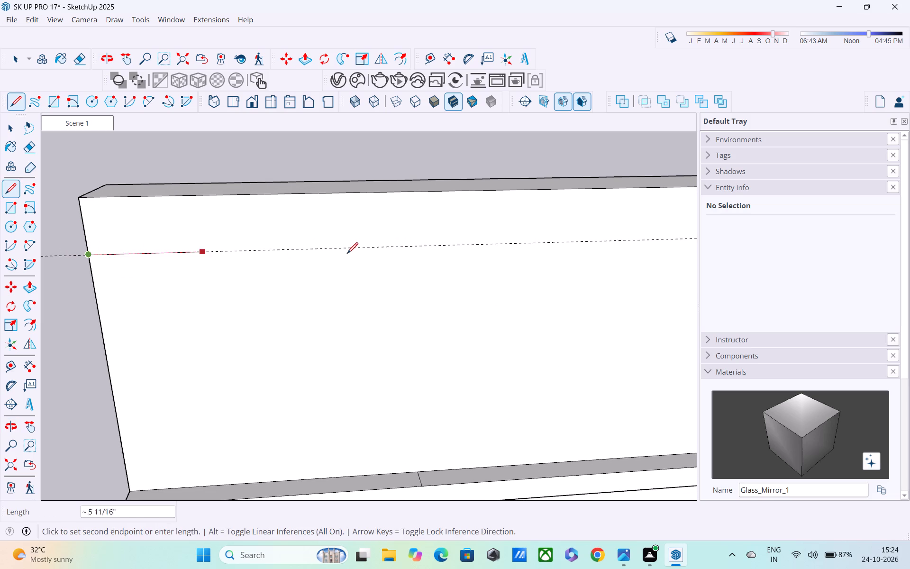
middle_click_drag(347, 254, 109, 266, "shift")
scroll(263, 266, "down", 4)
middle_click_drag(451, 246, 180, 255, "shift")
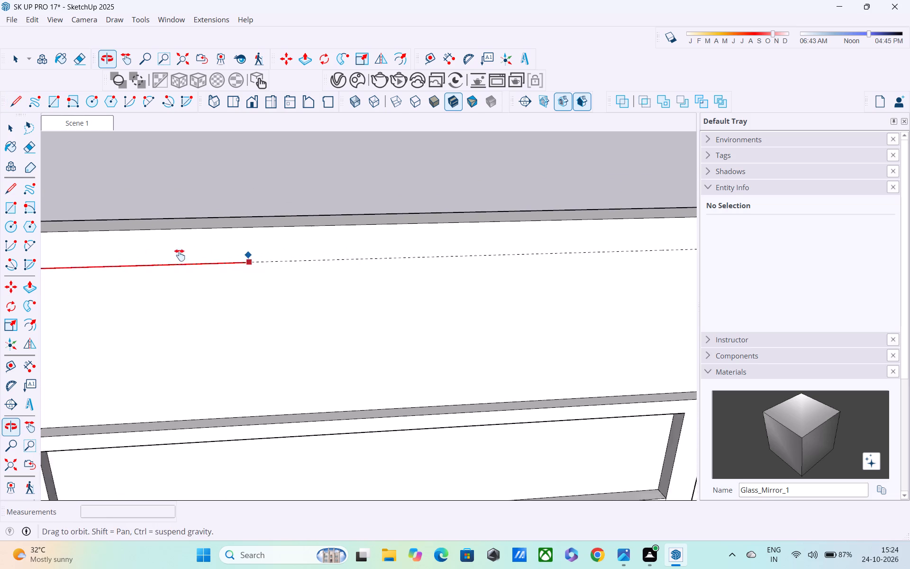
middle_click_drag(180, 255, 179, 255, "shift")
scroll(179, 255, "down", 4, "shift")
scroll(320, 269, "down", 3, "shift")
middle_click_drag(364, 281, 245, 293, "shift")
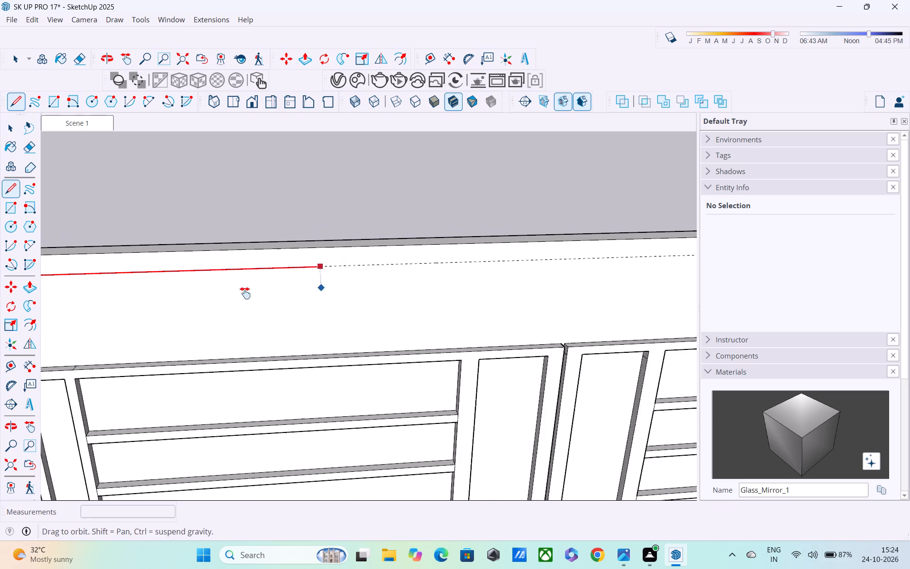
middle_click_drag(245, 293, 0, 297, "shift")
scroll(267, 272, "down", 5)
middle_click_drag(450, 248, 386, 257, "shift")
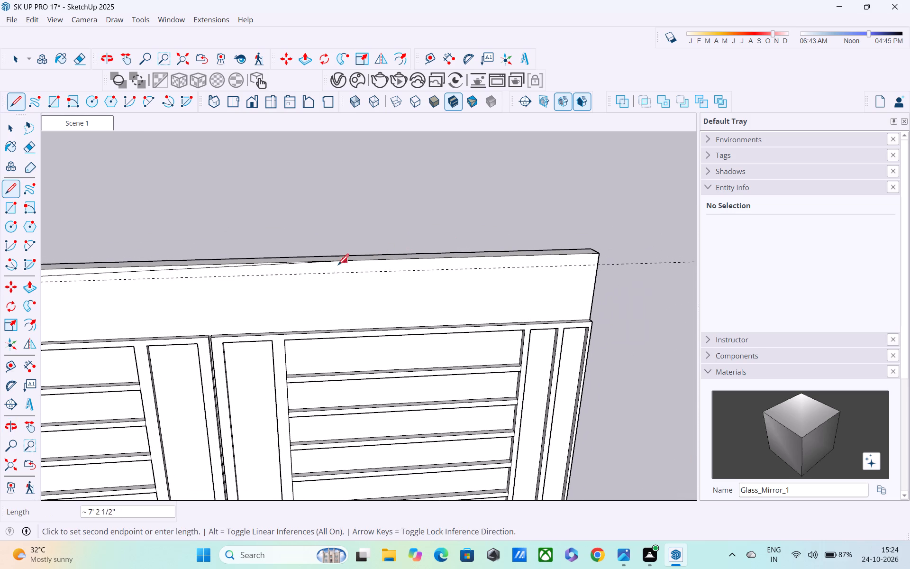
left_click(599, 265)
left_click(600, 255)
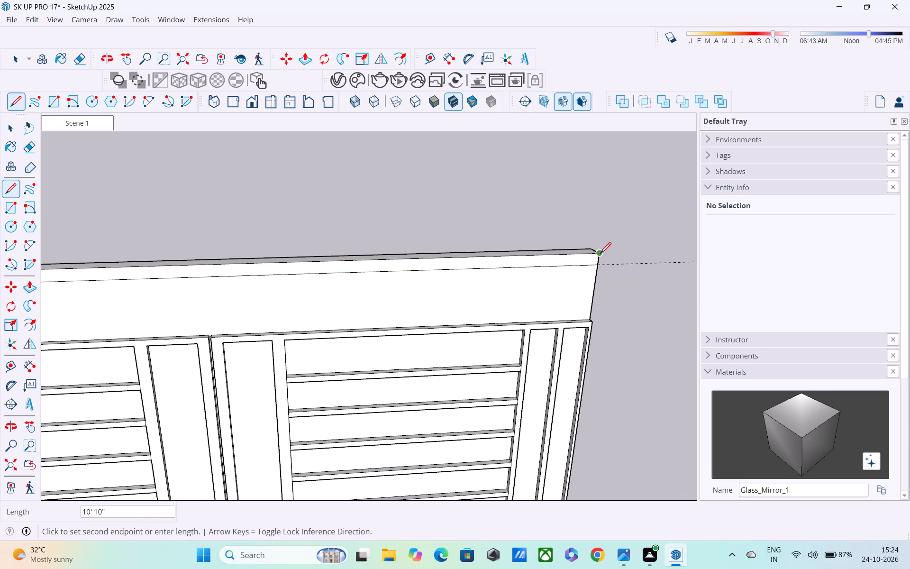
Push/Pull the narrow strip along the wall's top edge outward by 1".
key("p")
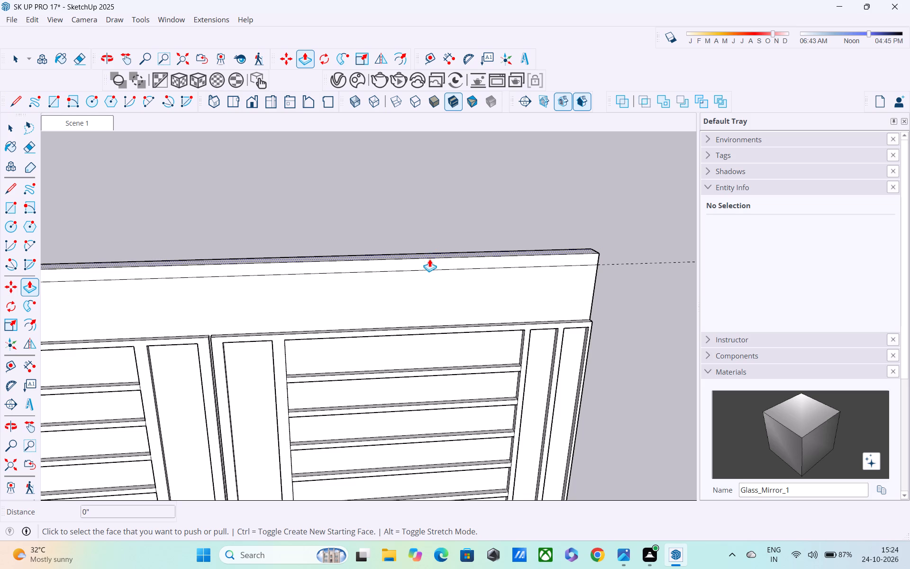
left_click(429, 259)
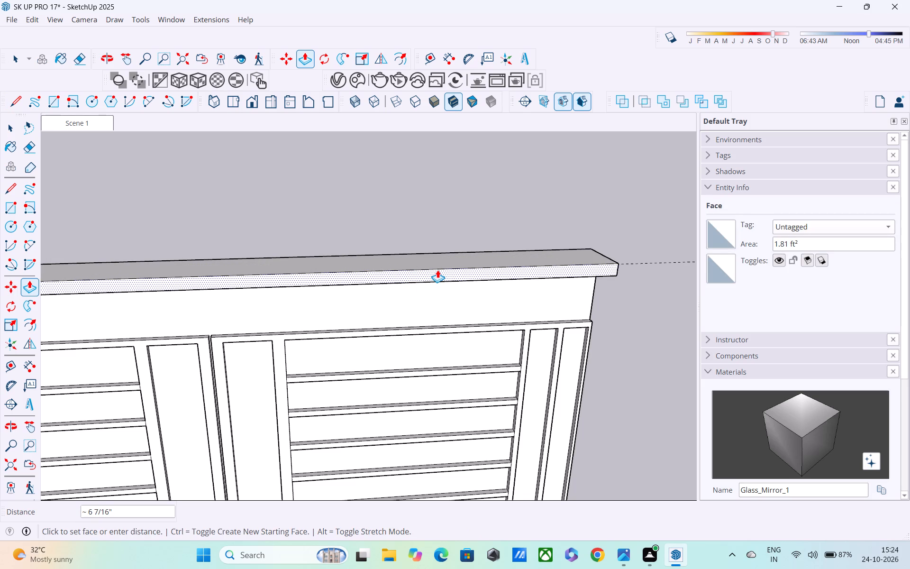
type("1\"")
key("Return")
Examine the raised top strip and the window frame below it from the front, the side and underneath.
scroll(437, 269, "down", 3)
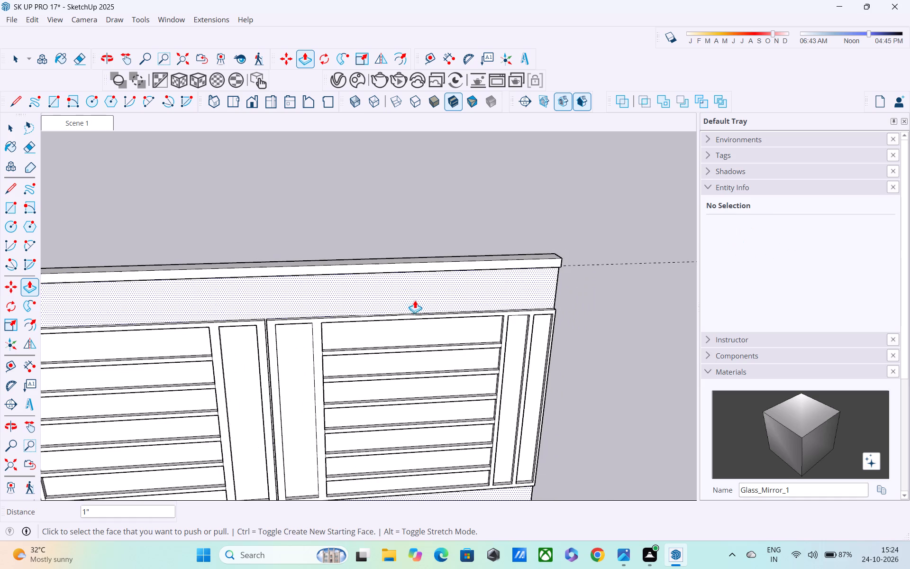
middle_click_drag(409, 299, 719, 285, "shift")
middle_click_drag(446, 285, 499, 225)
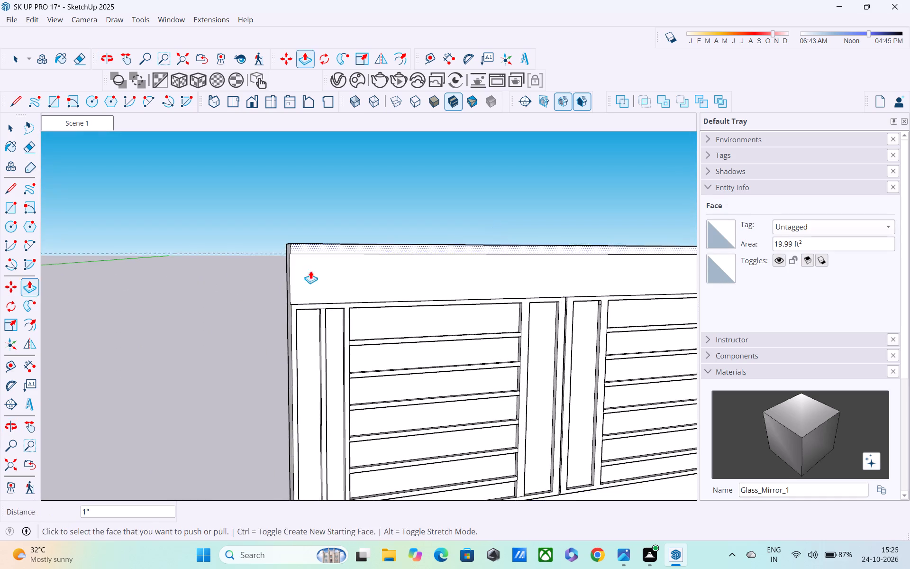
middle_click_drag(298, 273, 364, 257)
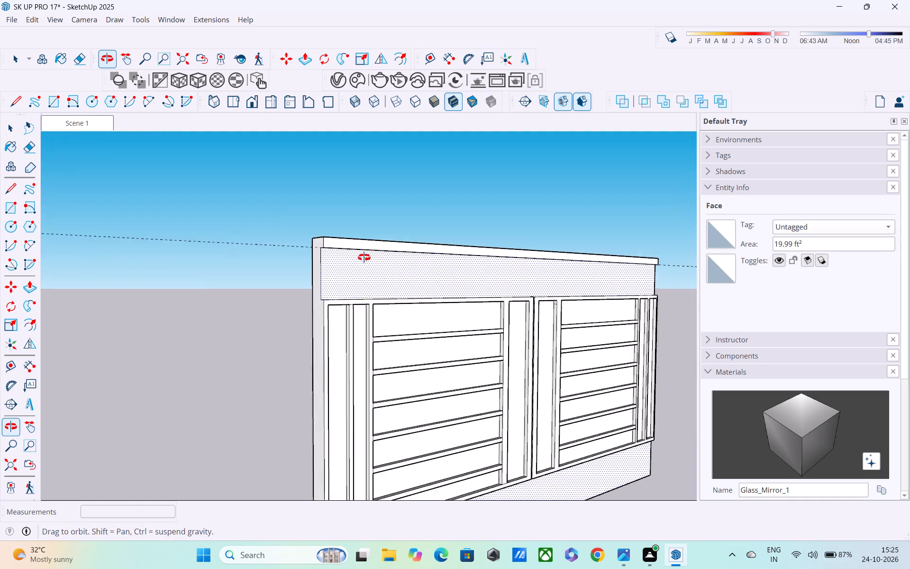
middle_click_drag(364, 257, 332, 262)
scroll(331, 261, "up", 3)
middle_click_drag(415, 254, 303, 180)
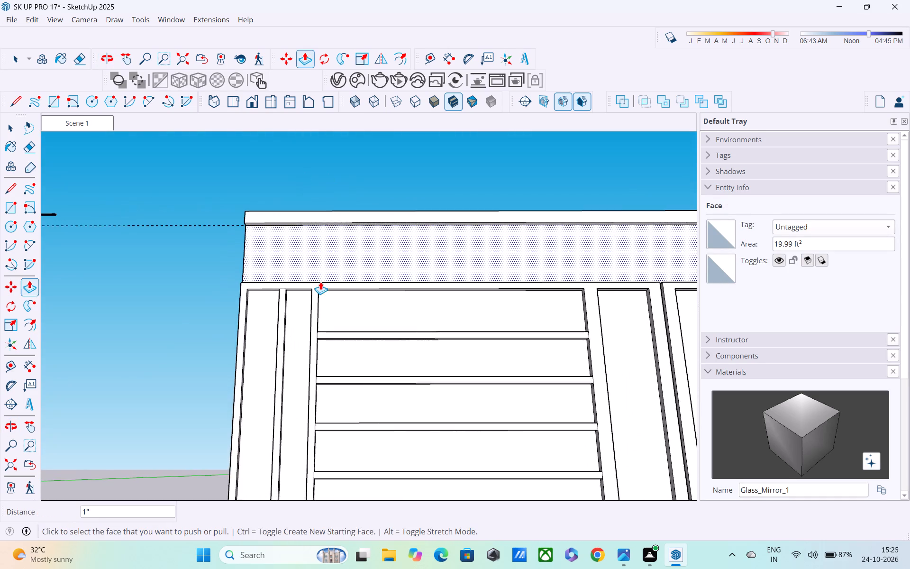
scroll(322, 283, "up", 3)
middle_click_drag(331, 275, 342, 197)
middle_click_drag(344, 209, 353, 176)
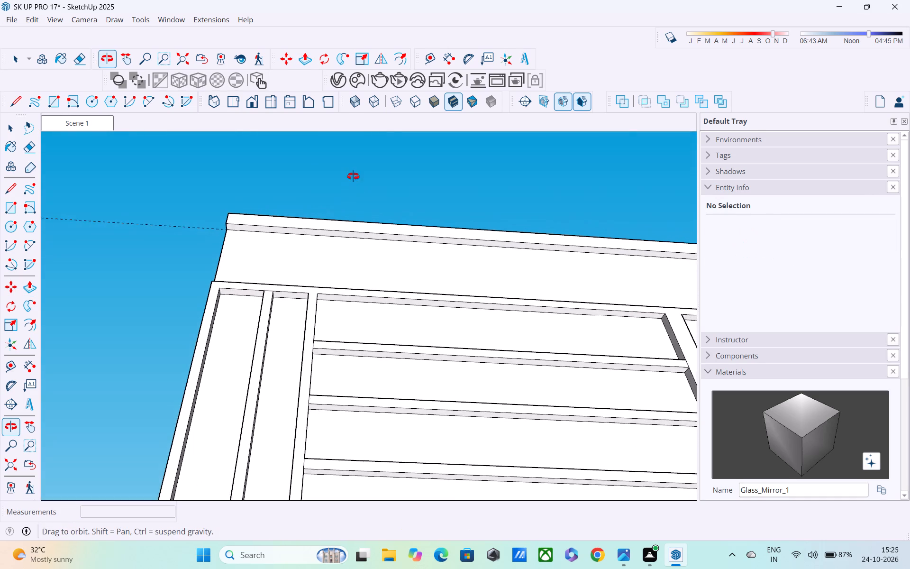
middle_click_drag(353, 176, 369, 444)
middle_click_drag(341, 343, 350, 414)
Outline a 1" square on the window frame's top face, directly above the stile beside the first wide pane.
key("l")
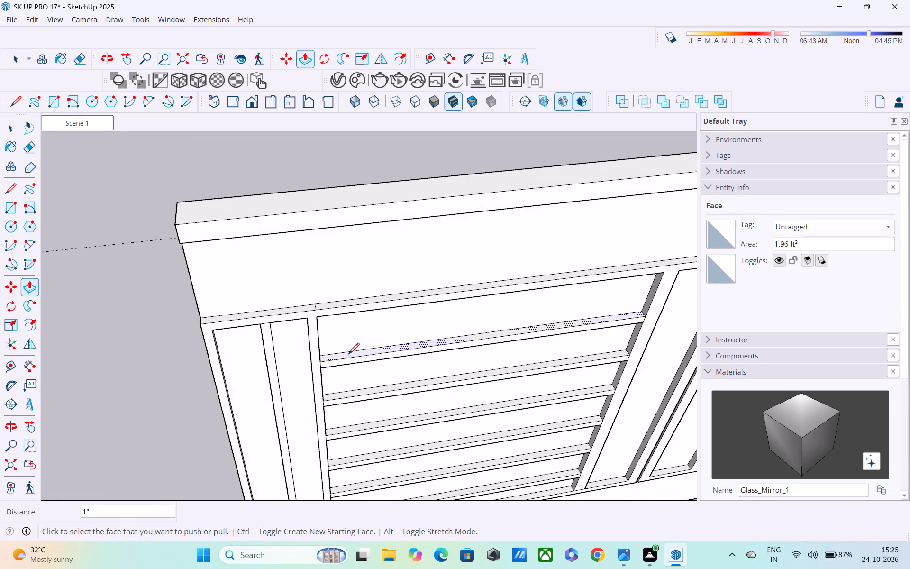
scroll(319, 311, "up", 3)
left_click(317, 308)
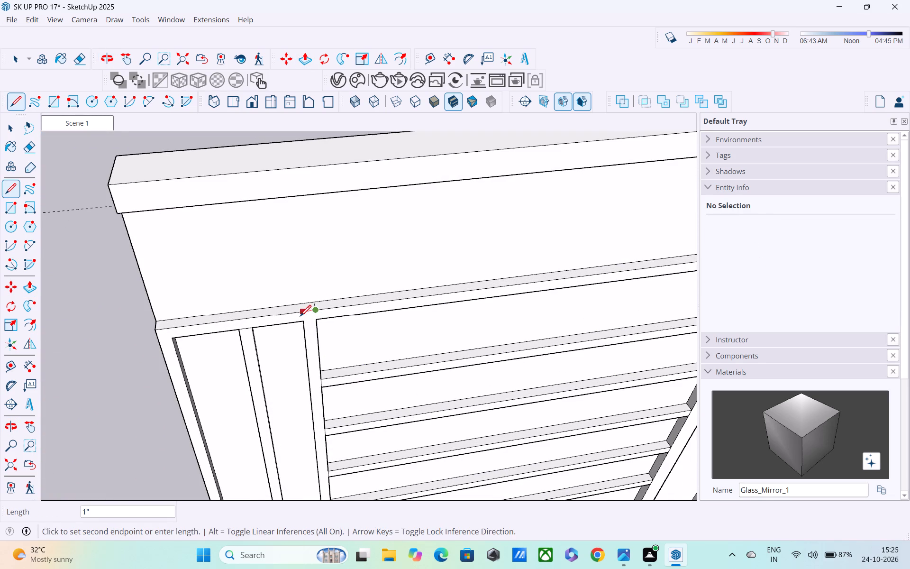
left_click(300, 313)
middle_click_drag(300, 305, 301, 324)
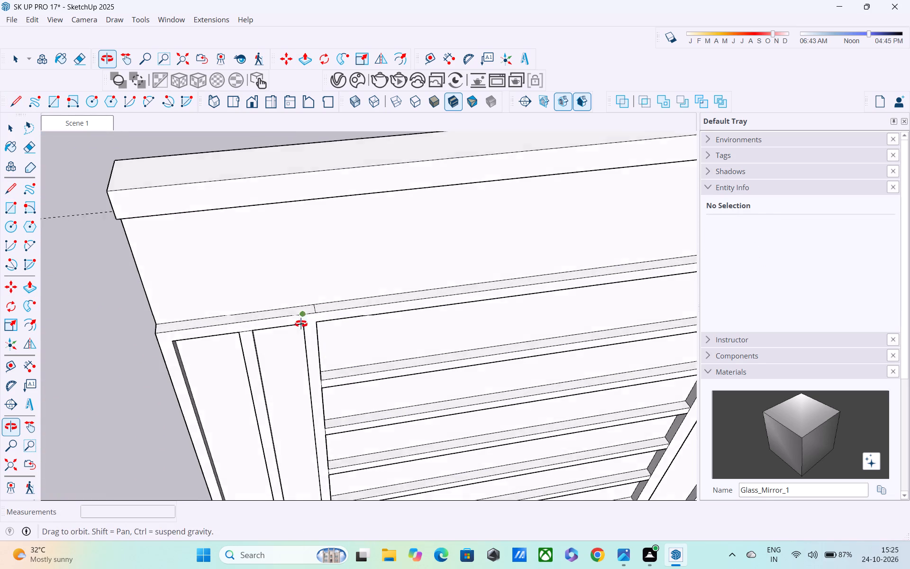
middle_click_drag(301, 324, 302, 346)
scroll(309, 323, "up", 5)
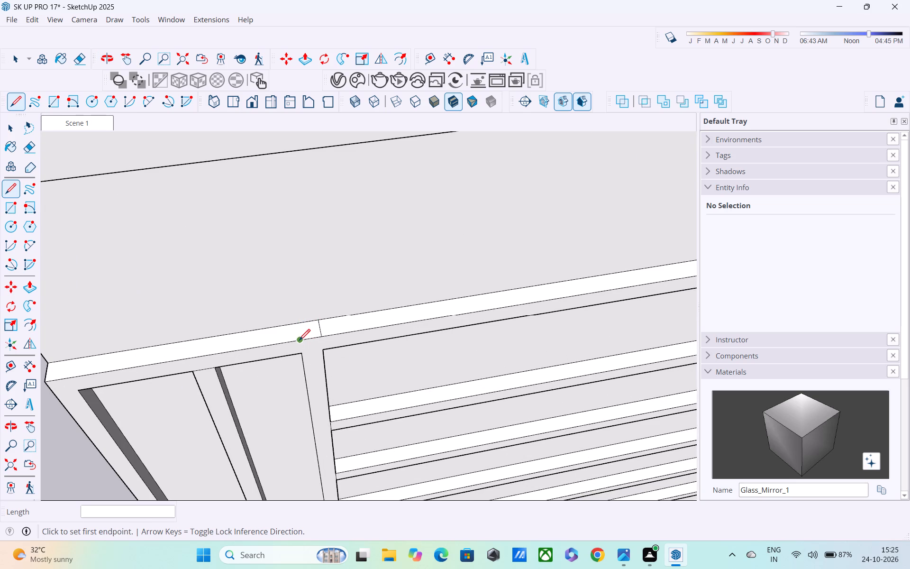
left_click(299, 341)
left_click(299, 326)
Push/Pull the 1" square above the stile upward by 10" to the underside of the raised top strip.
key("p")
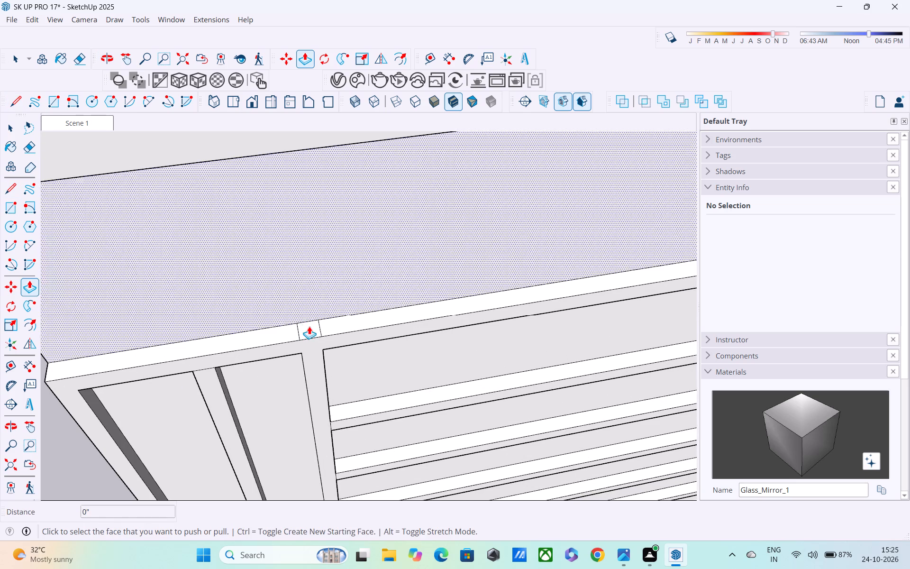
left_click(309, 327)
scroll(294, 211, "down", 2)
middle_click_drag(294, 211, 300, 283, "shift")
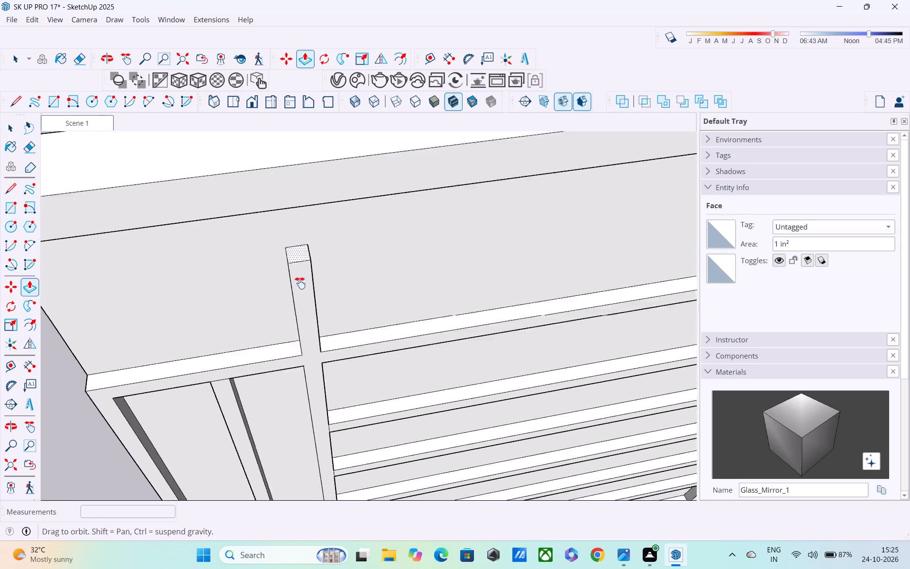
middle_click_drag(300, 283, 308, 366, "shift")
middle_click_drag(308, 353, 291, 162)
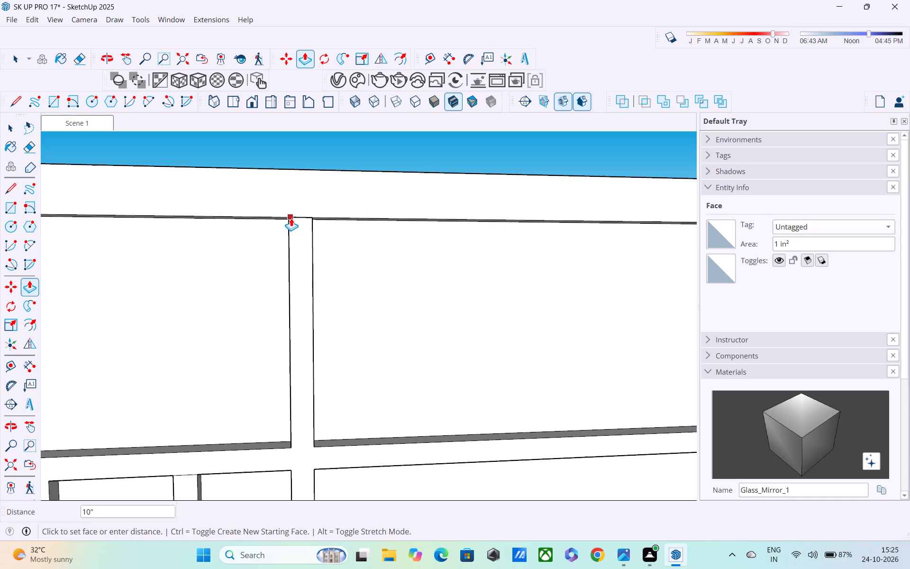
left_click(291, 216)
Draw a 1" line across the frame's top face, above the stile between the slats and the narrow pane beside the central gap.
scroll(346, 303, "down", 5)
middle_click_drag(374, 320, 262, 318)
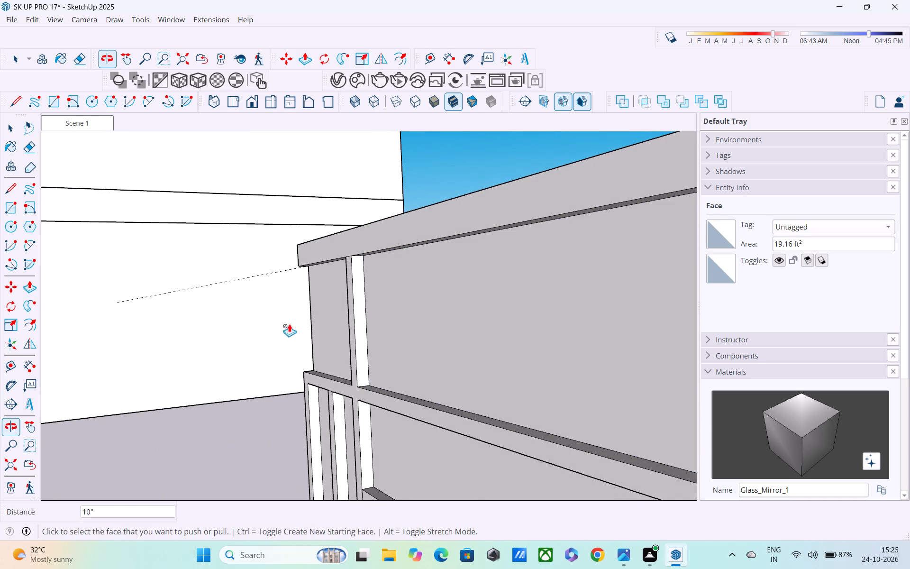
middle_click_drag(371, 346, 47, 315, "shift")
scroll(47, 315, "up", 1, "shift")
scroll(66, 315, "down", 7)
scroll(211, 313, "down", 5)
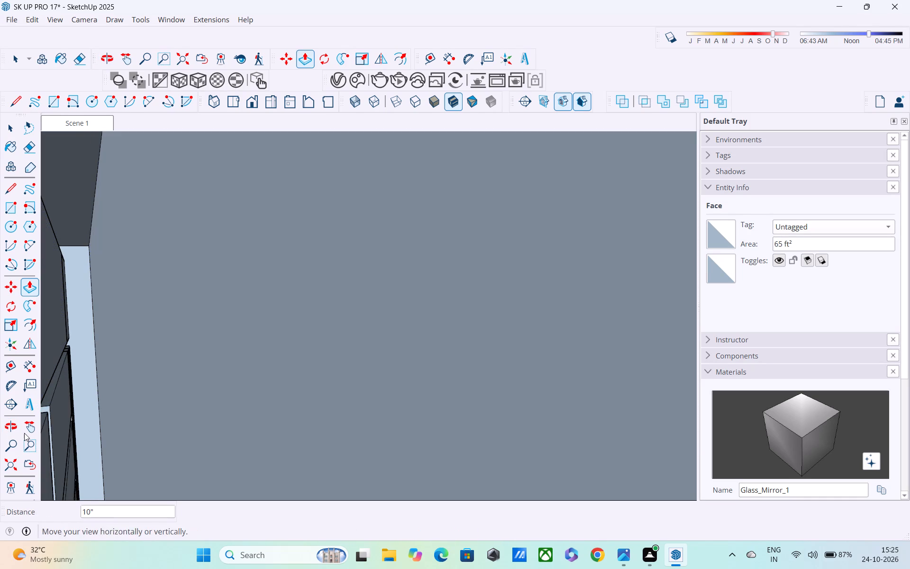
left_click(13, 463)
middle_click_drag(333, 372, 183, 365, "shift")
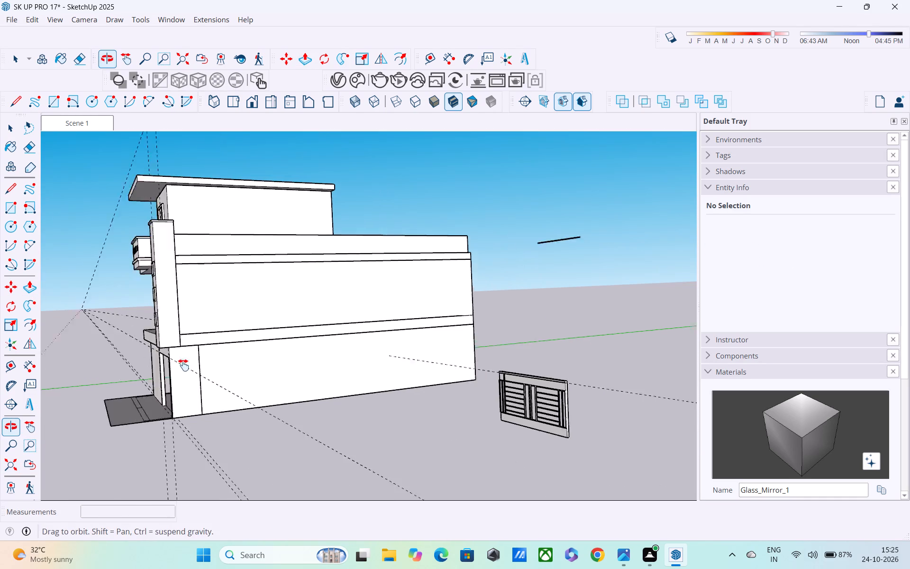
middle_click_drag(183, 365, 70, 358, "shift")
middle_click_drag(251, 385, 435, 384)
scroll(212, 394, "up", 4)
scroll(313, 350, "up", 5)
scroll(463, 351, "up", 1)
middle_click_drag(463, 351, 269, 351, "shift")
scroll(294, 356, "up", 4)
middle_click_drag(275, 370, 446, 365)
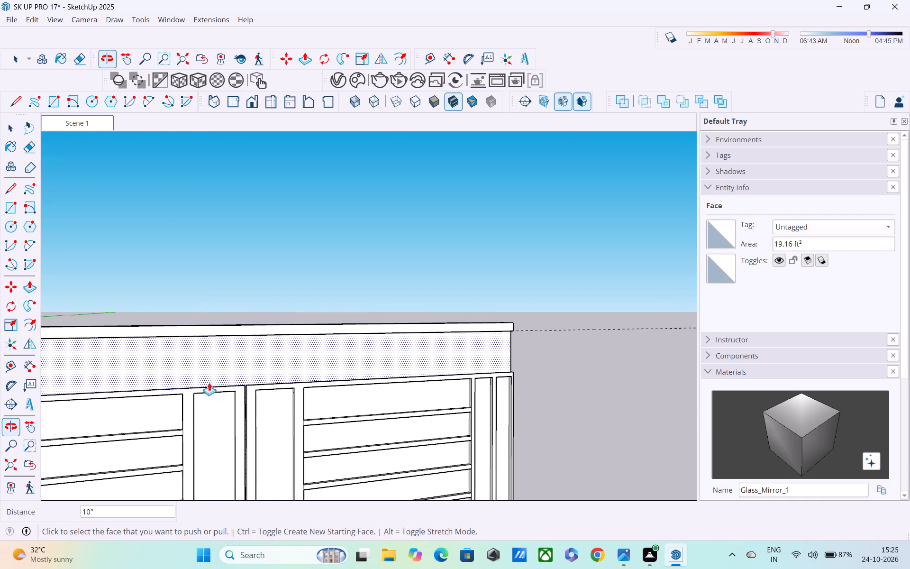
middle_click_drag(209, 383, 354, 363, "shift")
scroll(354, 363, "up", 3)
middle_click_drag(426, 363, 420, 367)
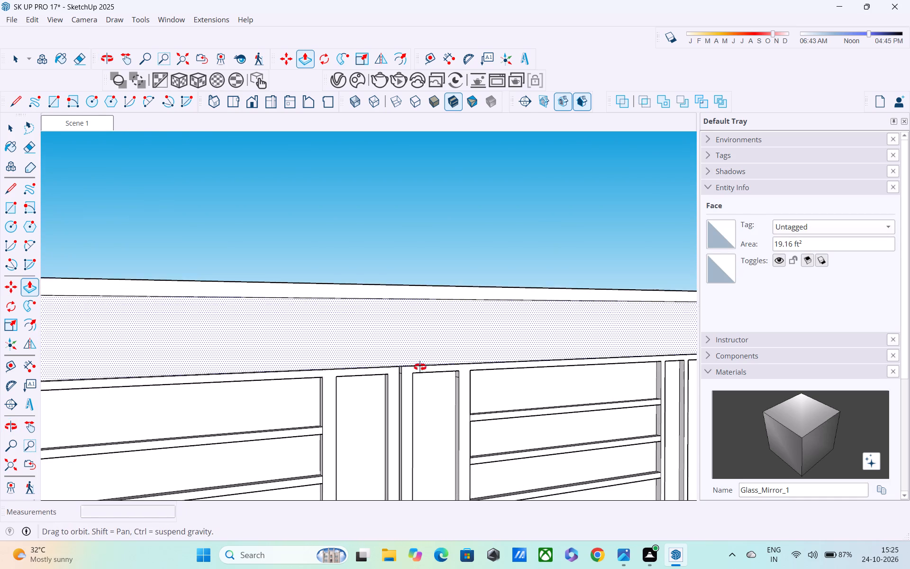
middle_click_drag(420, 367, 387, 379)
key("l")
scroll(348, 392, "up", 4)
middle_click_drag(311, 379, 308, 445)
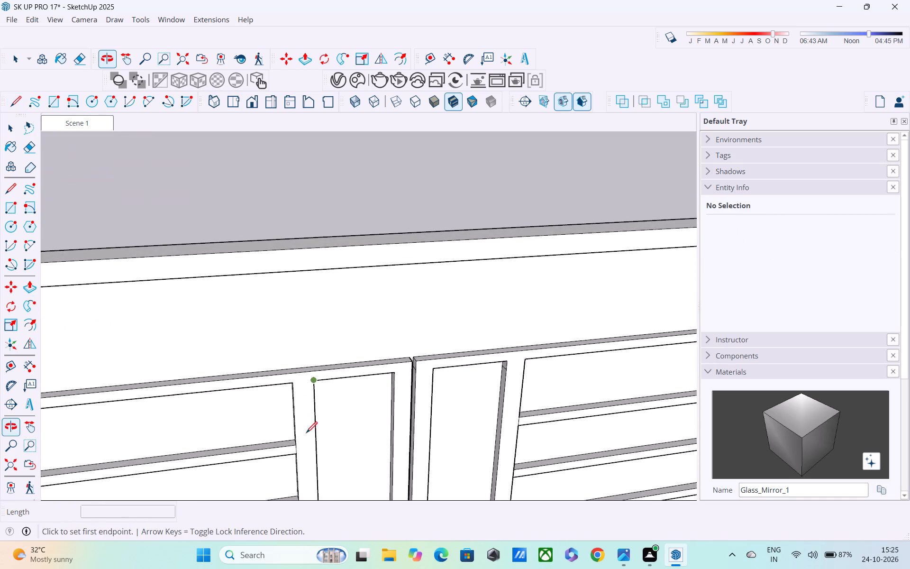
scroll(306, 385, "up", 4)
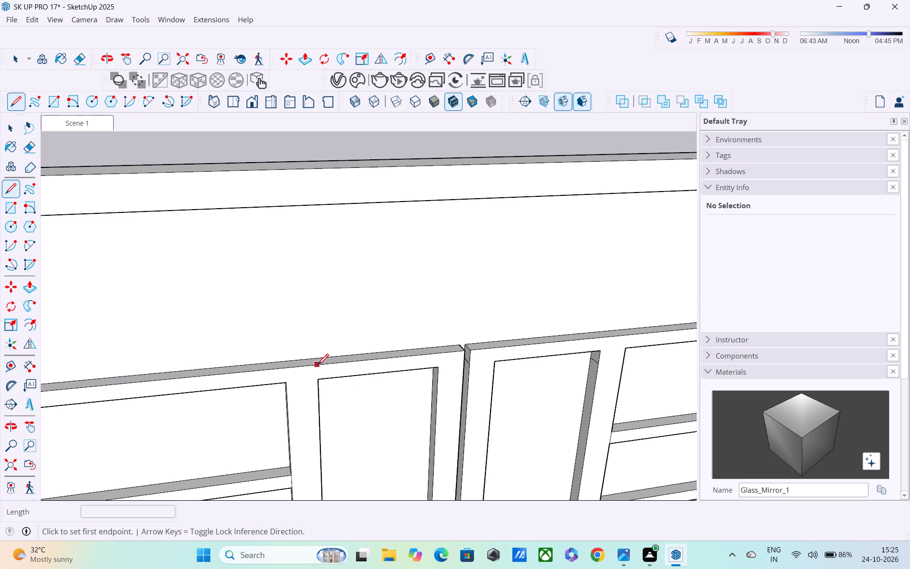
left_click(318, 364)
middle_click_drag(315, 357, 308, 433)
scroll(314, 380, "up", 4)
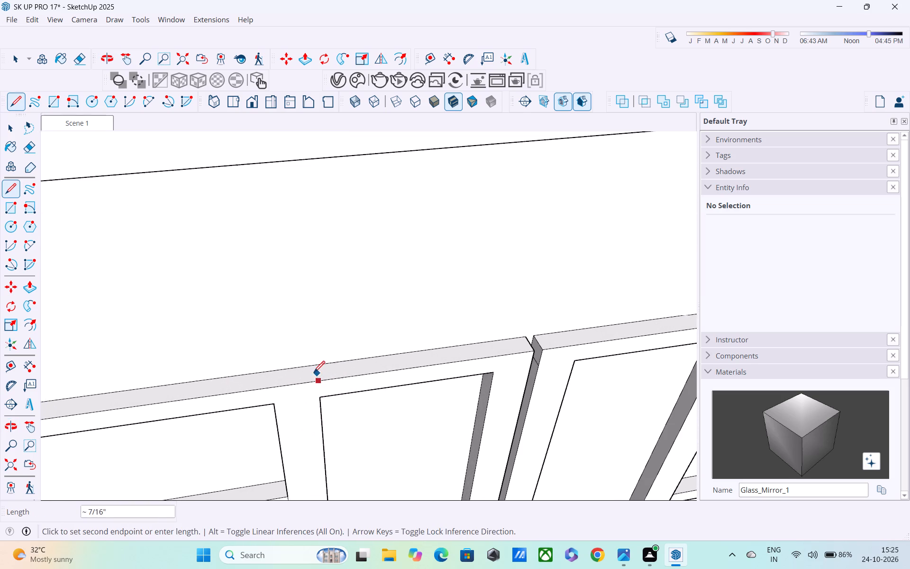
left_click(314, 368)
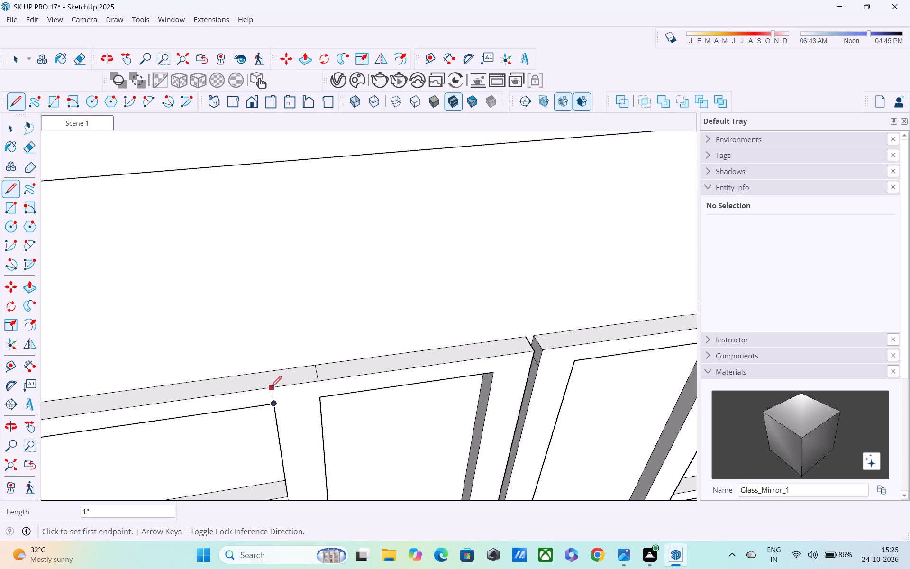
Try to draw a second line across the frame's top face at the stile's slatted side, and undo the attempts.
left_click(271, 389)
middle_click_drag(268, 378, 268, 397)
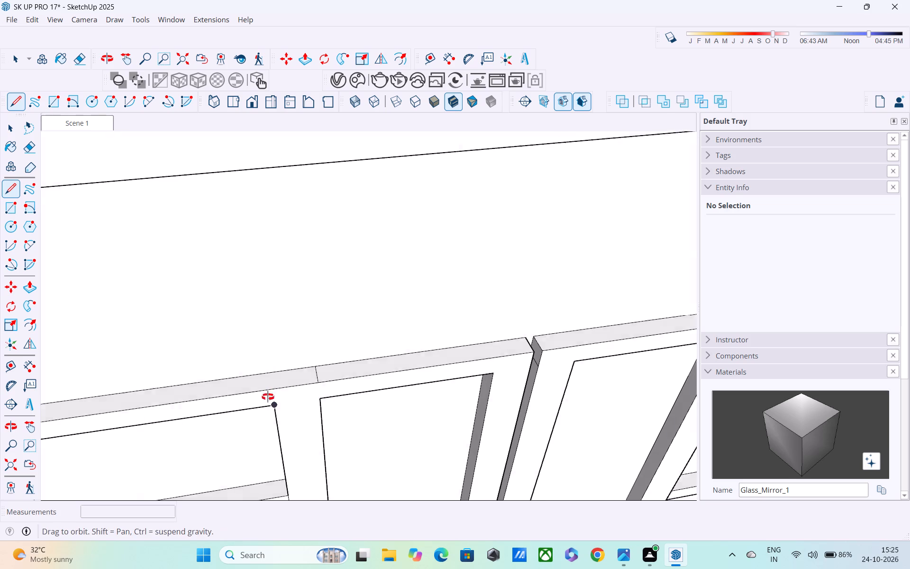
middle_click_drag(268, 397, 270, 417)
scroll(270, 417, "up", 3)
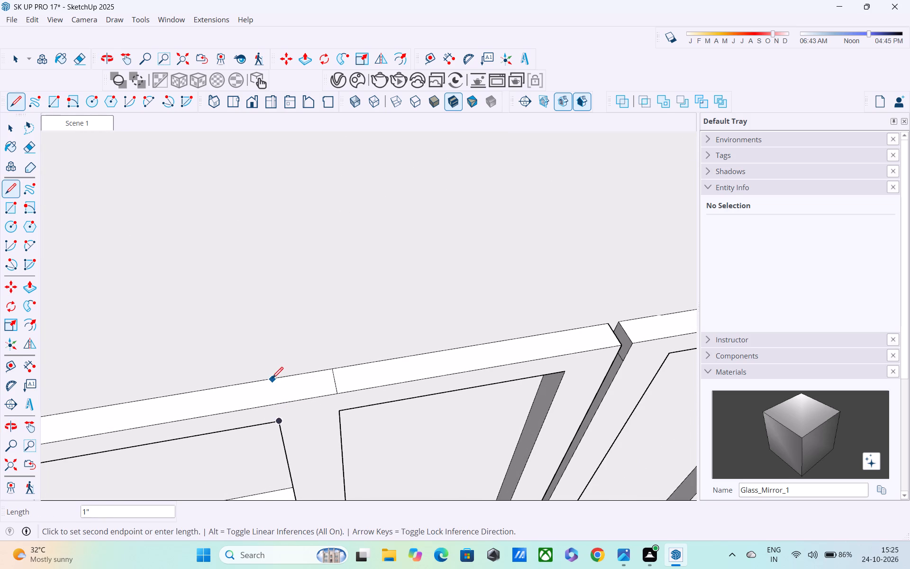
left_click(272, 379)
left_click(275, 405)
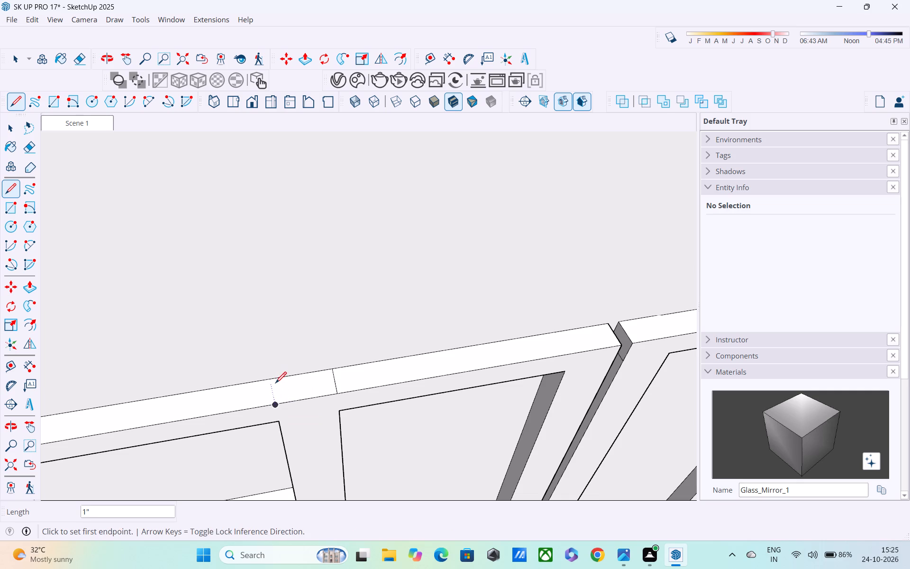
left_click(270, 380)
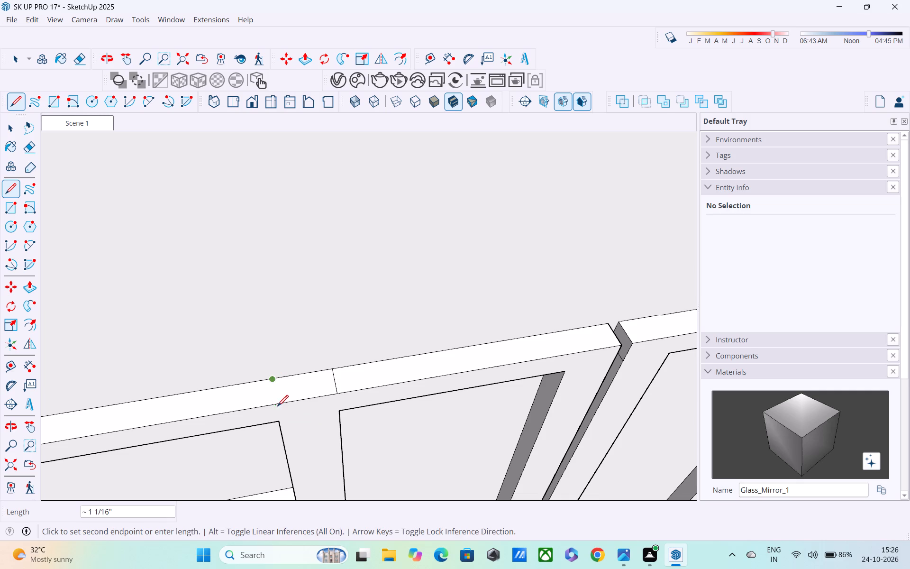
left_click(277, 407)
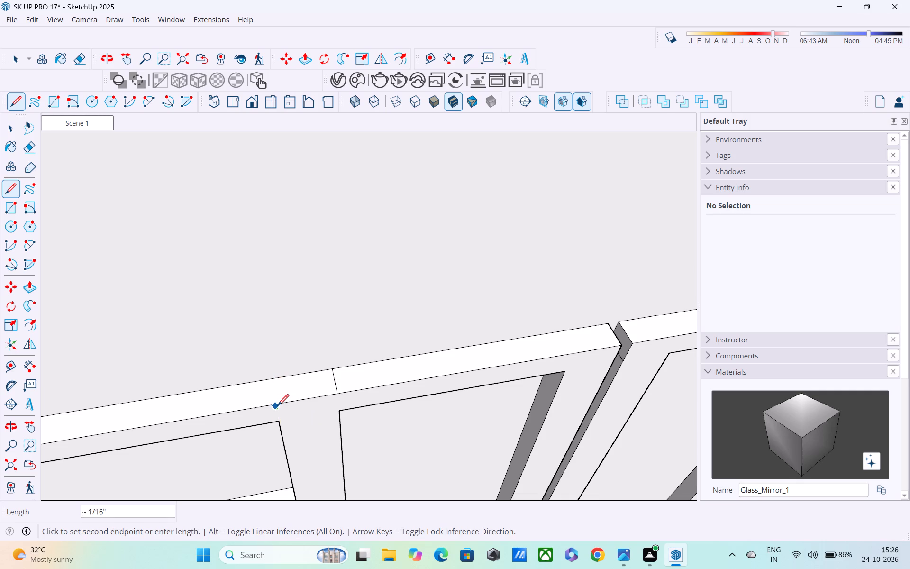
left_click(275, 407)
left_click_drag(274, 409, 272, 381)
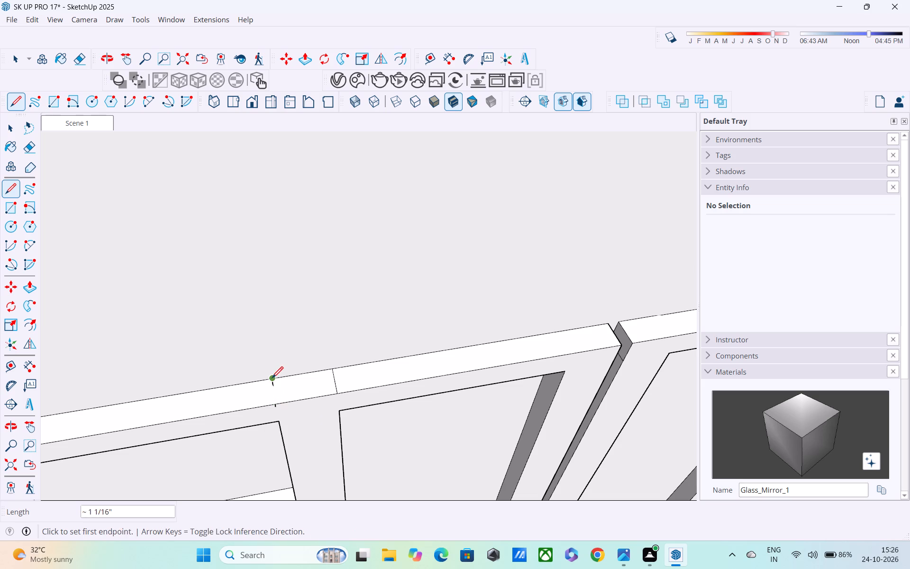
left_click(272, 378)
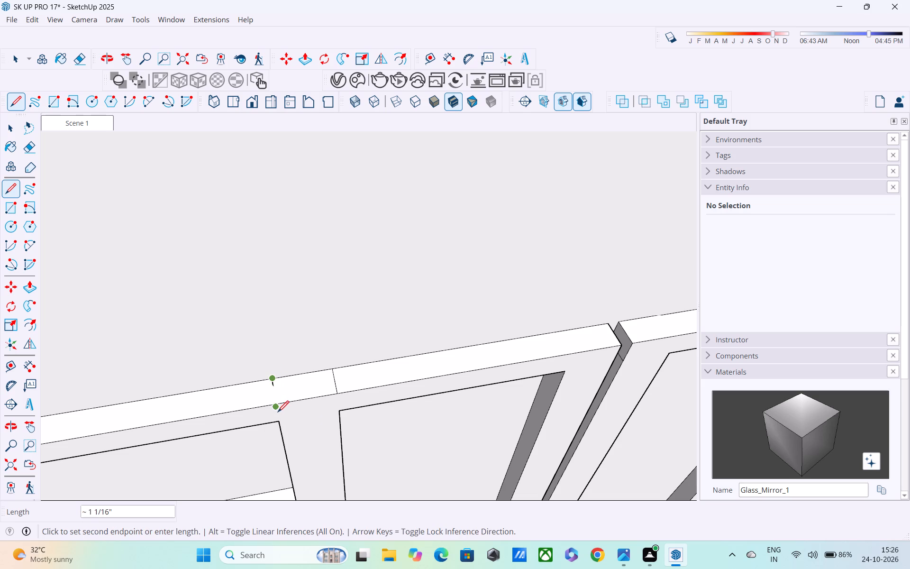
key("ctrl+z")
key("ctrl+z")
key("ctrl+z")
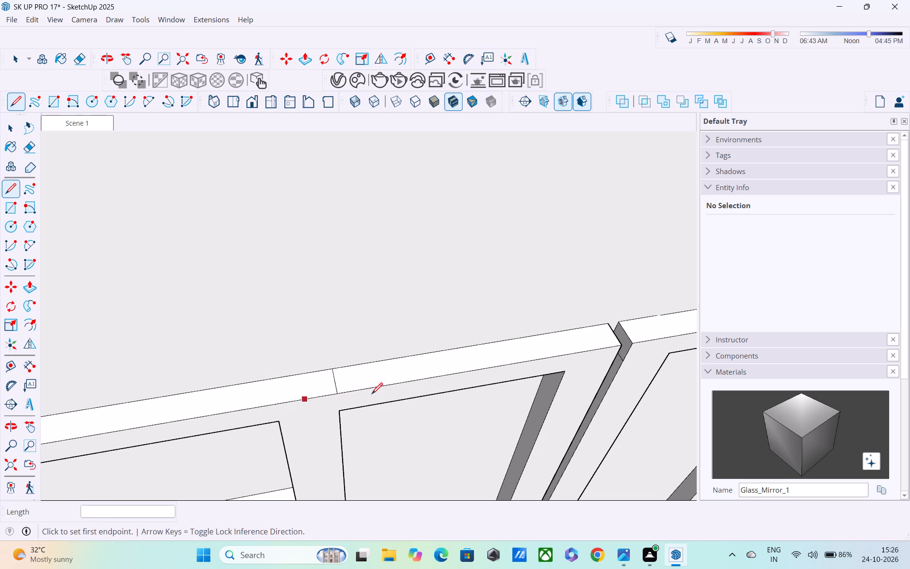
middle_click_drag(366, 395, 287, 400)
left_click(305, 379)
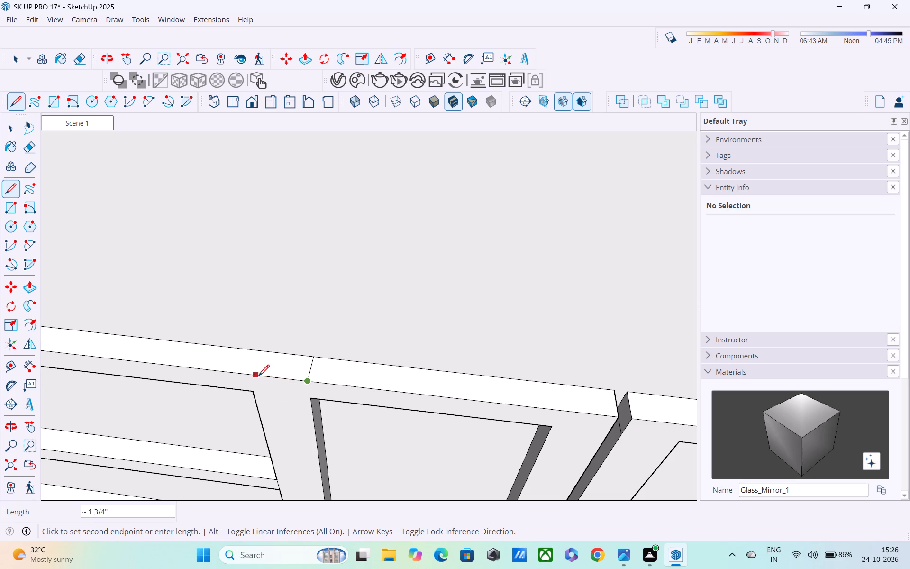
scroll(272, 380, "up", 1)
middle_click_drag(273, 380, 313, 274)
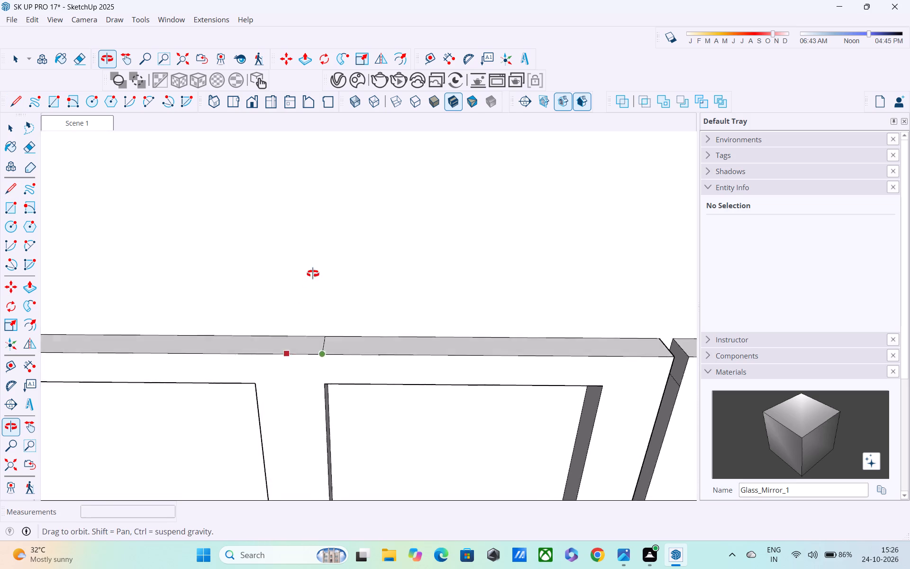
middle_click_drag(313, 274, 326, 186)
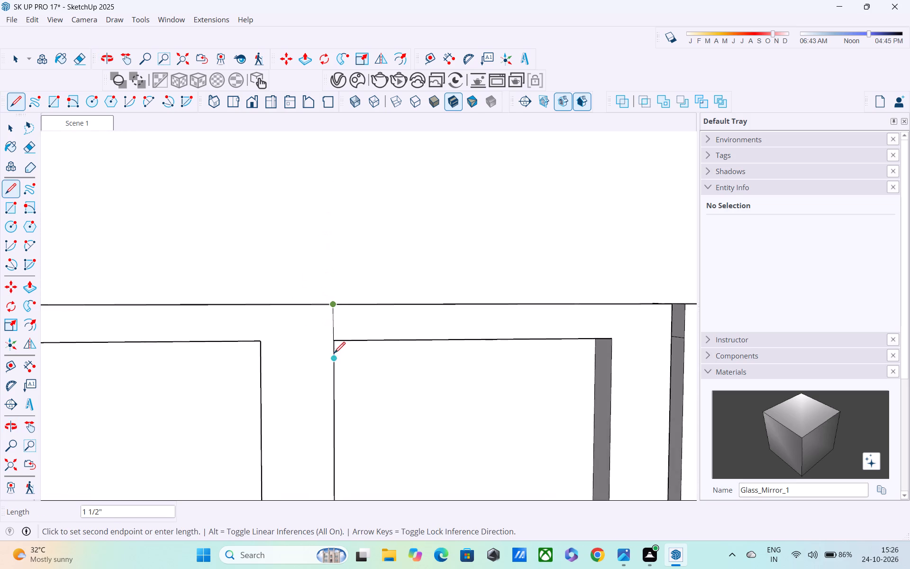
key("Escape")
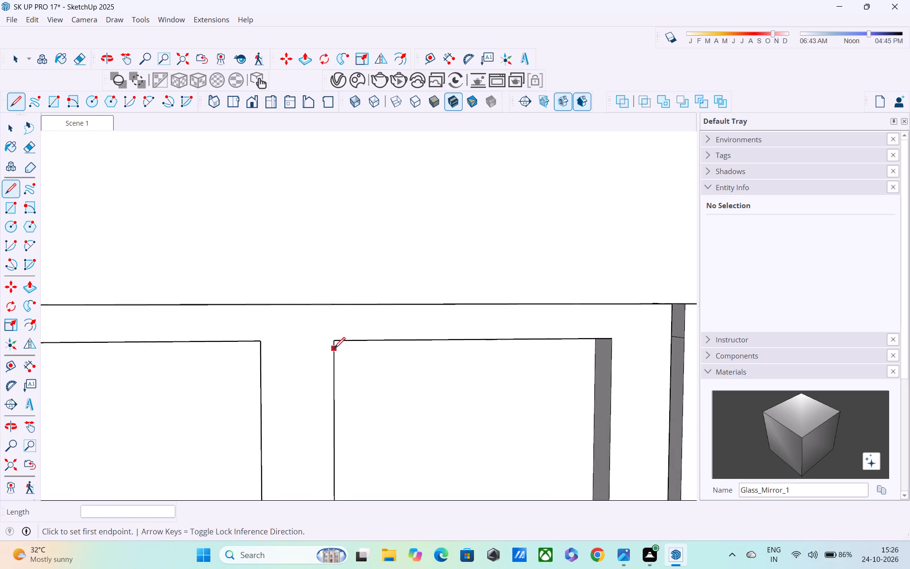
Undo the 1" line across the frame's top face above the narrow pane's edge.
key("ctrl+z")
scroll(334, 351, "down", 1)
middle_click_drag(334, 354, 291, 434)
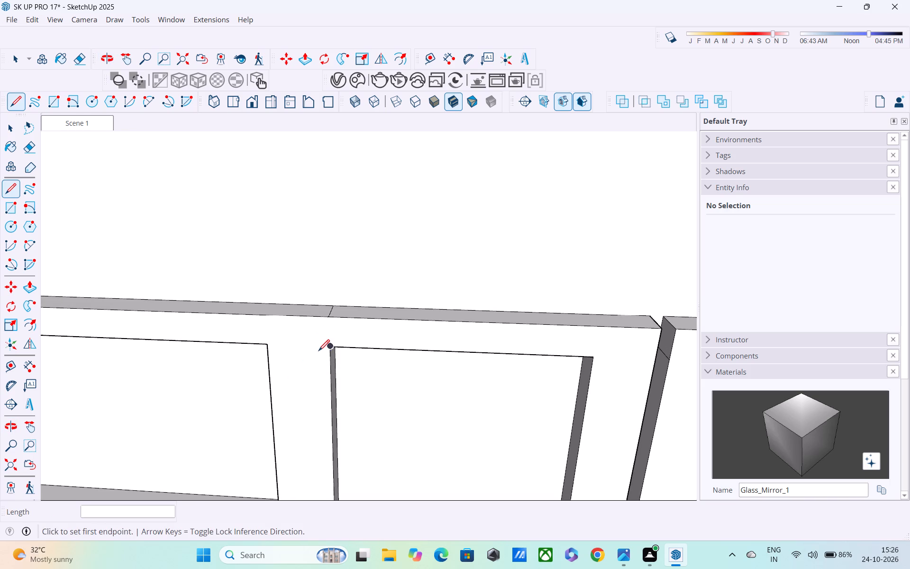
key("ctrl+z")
Extend the narrow pane's edge 1" up to the frame's top edge and outline the stile's top face with two crosswise lines about 1" long.
left_click(329, 353)
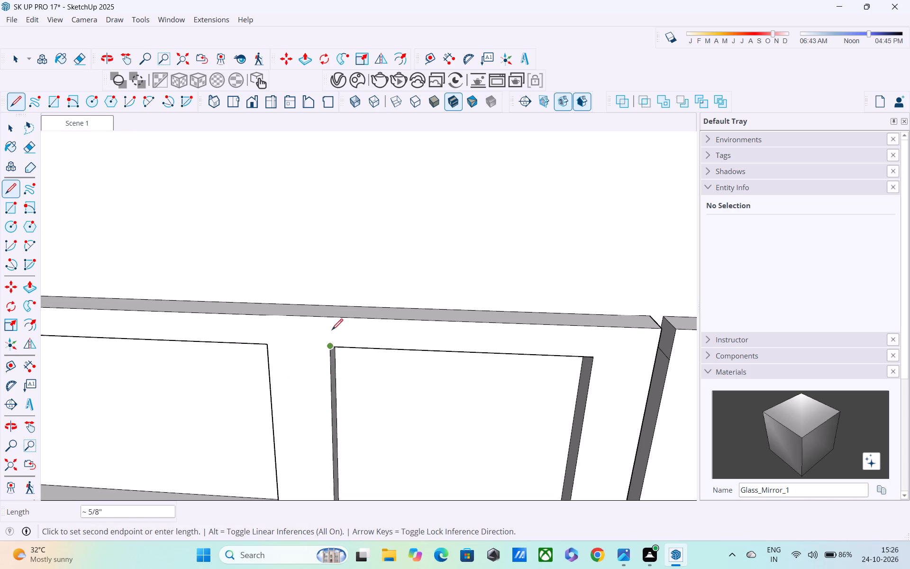
left_click(328, 349)
left_click(328, 321)
middle_click_drag(328, 316, 333, 347)
scroll(333, 347, "up", 1)
middle_click_drag(325, 319, 325, 415)
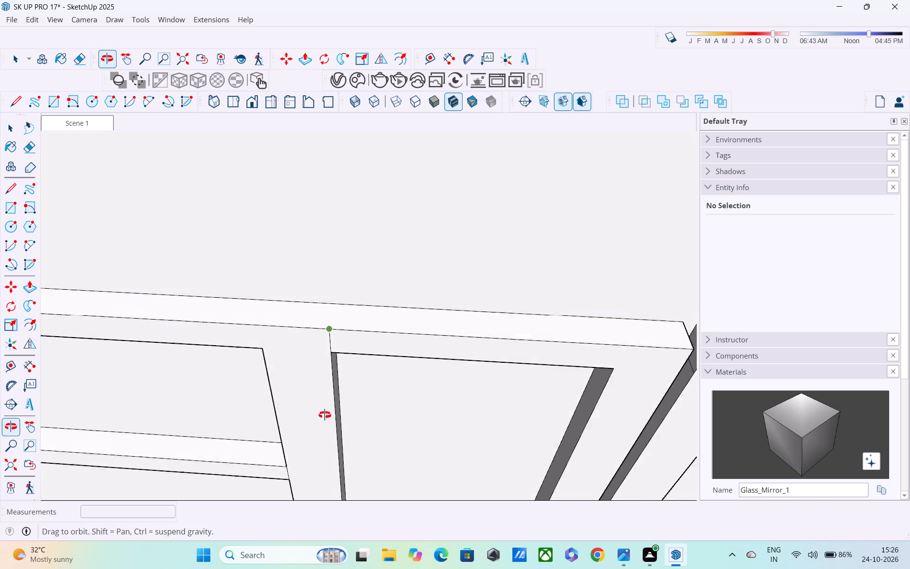
middle_click_drag(325, 415, 322, 422)
left_click(327, 336)
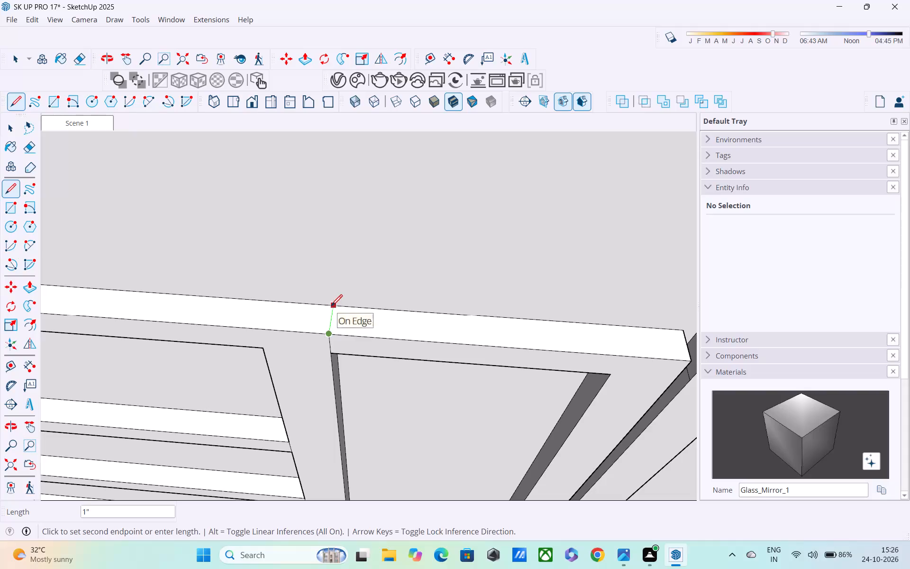
left_click(331, 307)
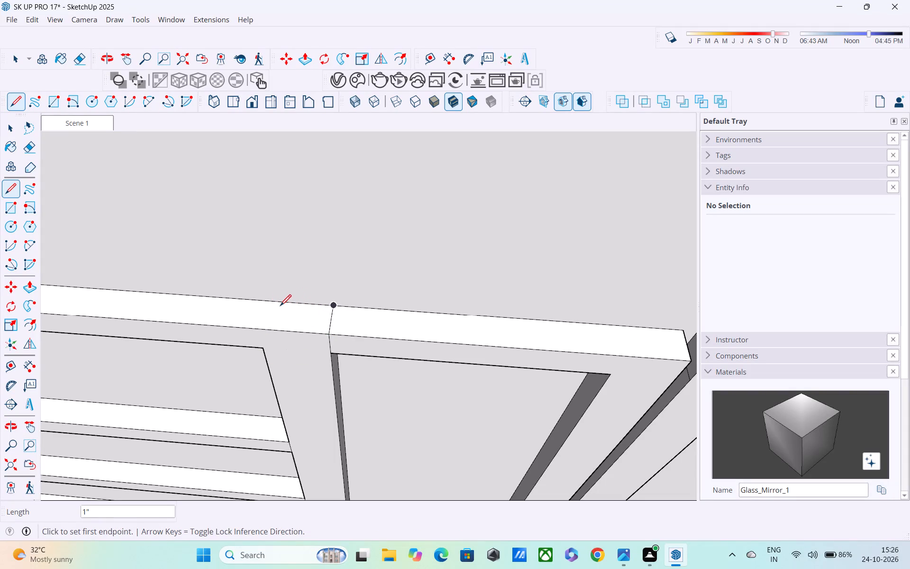
left_click(274, 303)
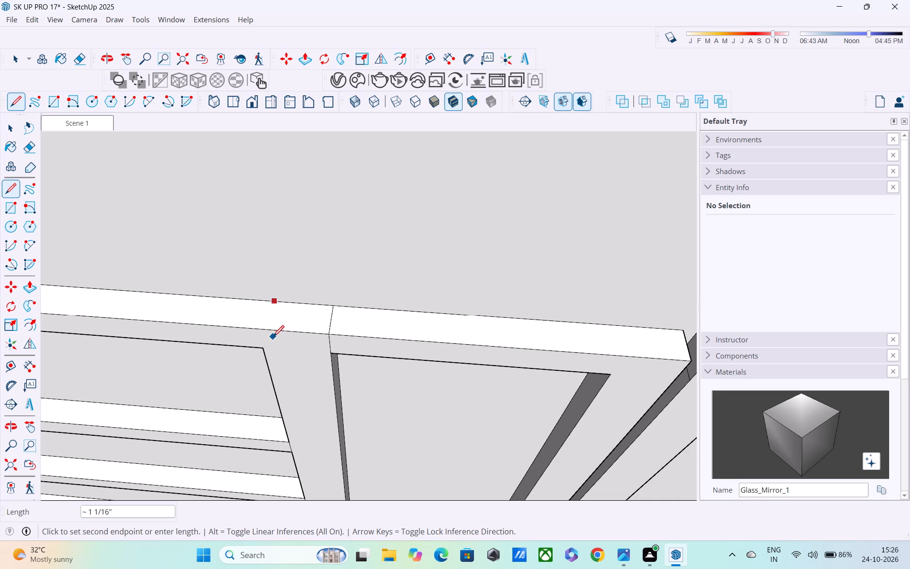
left_click(268, 329)
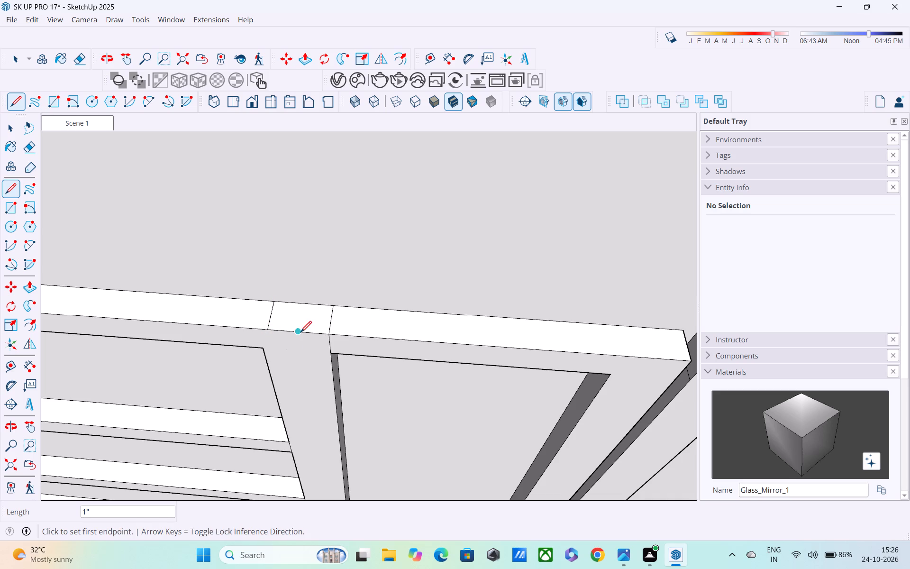
Push/Pull the outlined stile top between the slats and the narrow pane up 10" to the underside of the raised top strip.
key("space")
key("p")
left_click(316, 319)
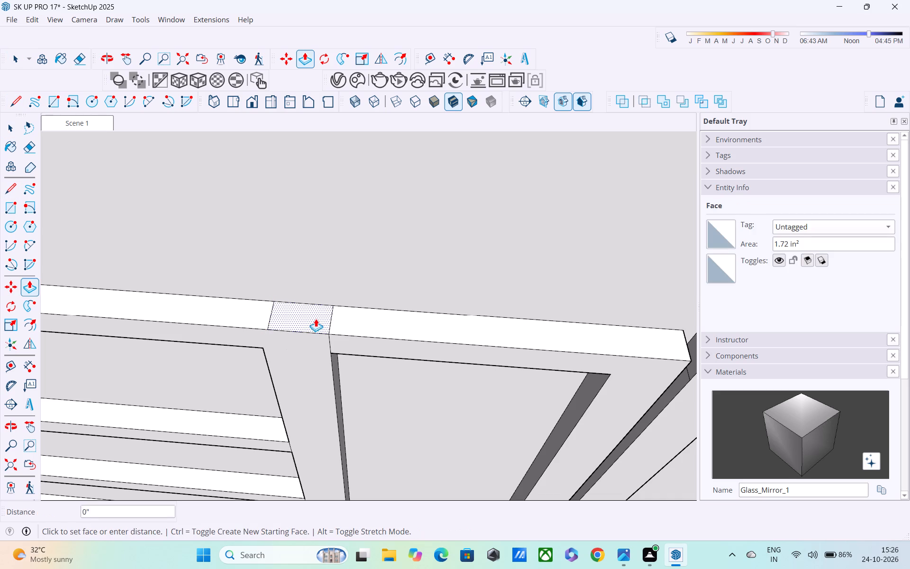
scroll(310, 263, "down", 9)
middle_click_drag(305, 254, 305, 451)
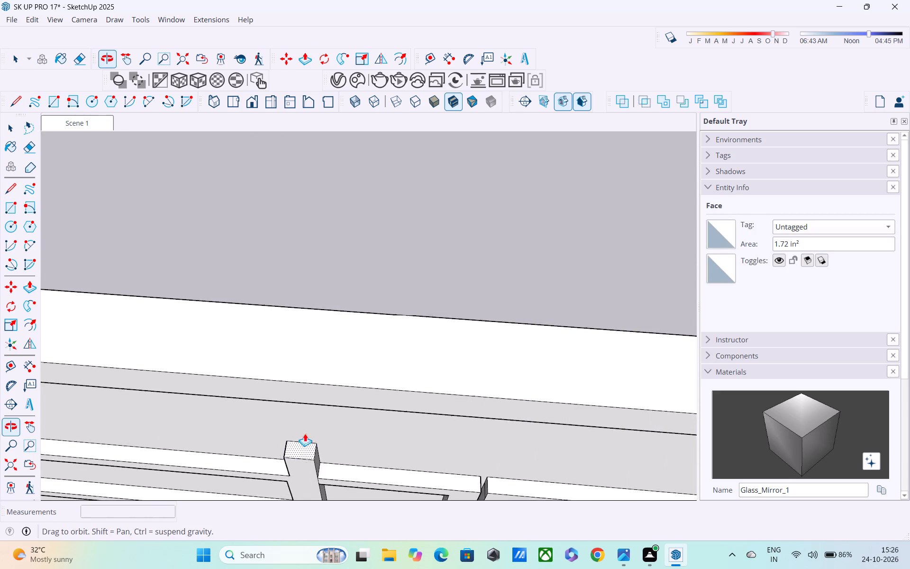
middle_click_drag(303, 418, 312, 284)
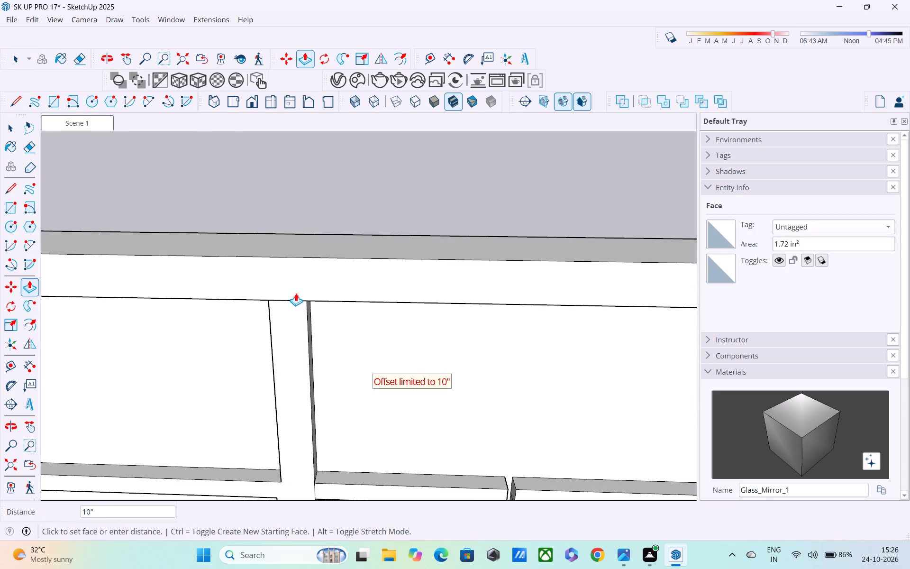
left_click(296, 293)
Outline a 1" wide end patch on the frame's top face where the same narrow pane's frame meets the central gap.
middle_click_drag(296, 376, 268, 340)
scroll(268, 340, "up", 1)
scroll(273, 351, "down", 5)
middle_click_drag(319, 436, 283, 375)
scroll(290, 378, "up", 1, "shift")
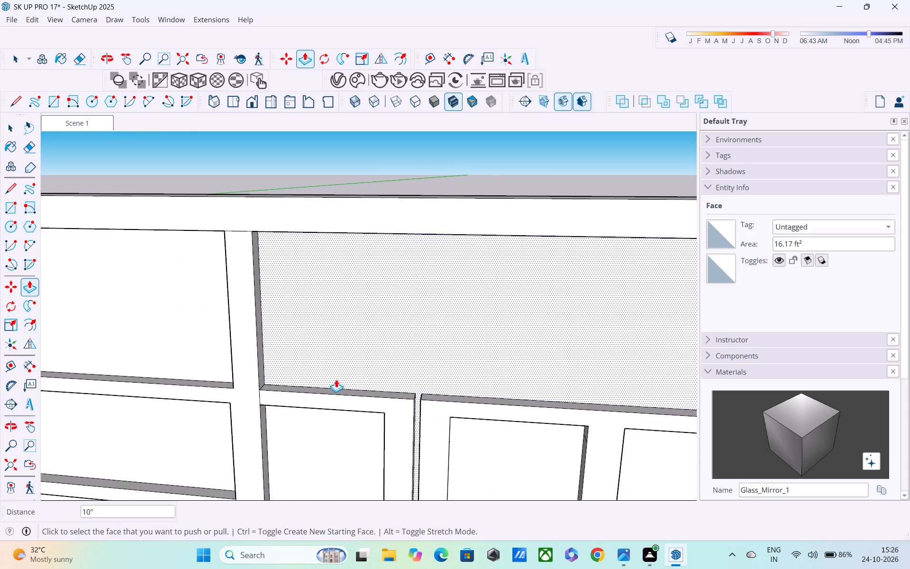
middle_click_drag(380, 381, 383, 452)
key("l")
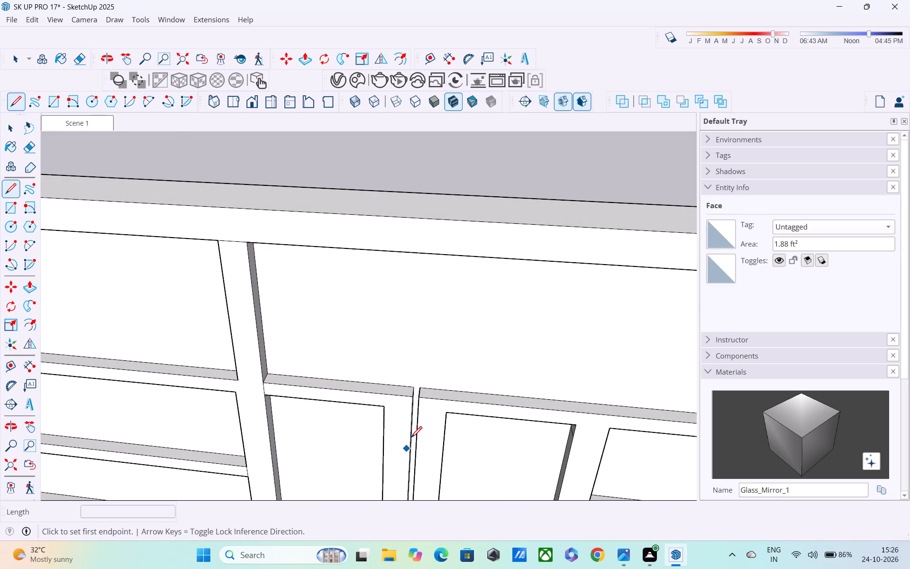
scroll(409, 407, "up", 2)
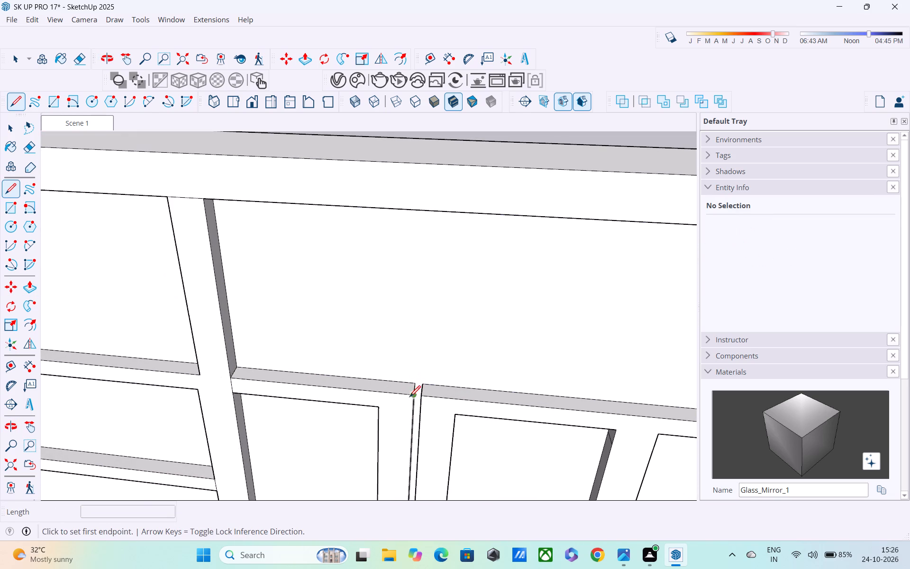
left_click(412, 396)
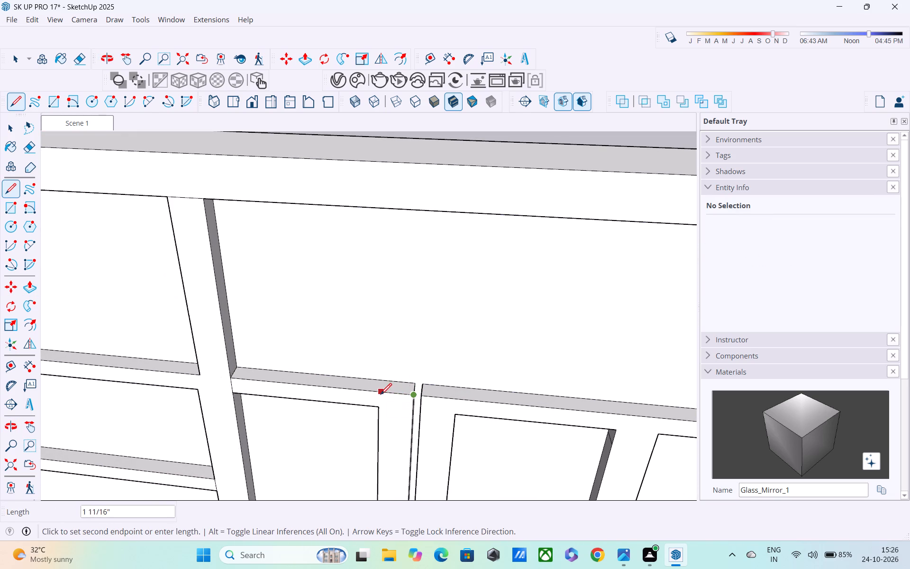
middle_click_drag(393, 394, 391, 371)
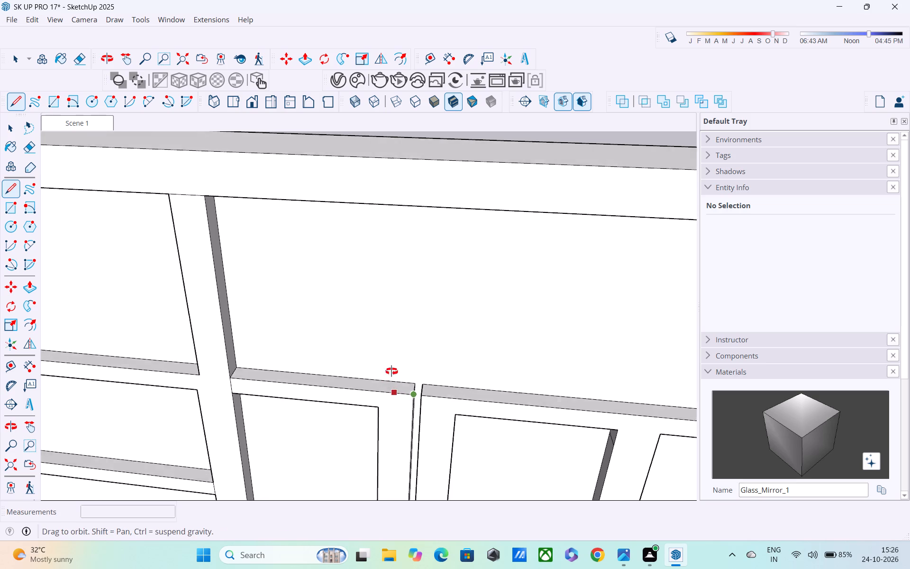
middle_click_drag(391, 371, 388, 211)
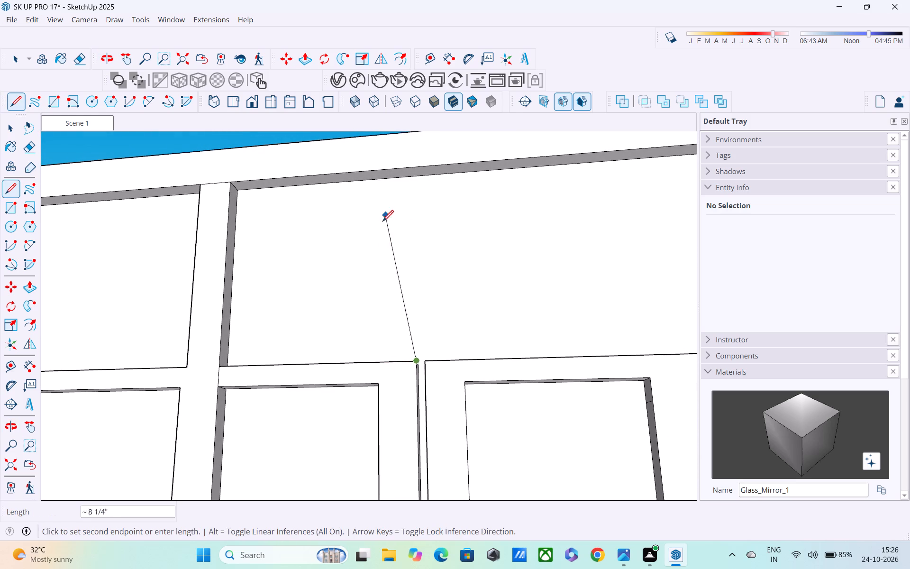
middle_click_drag(382, 368, 504, 415)
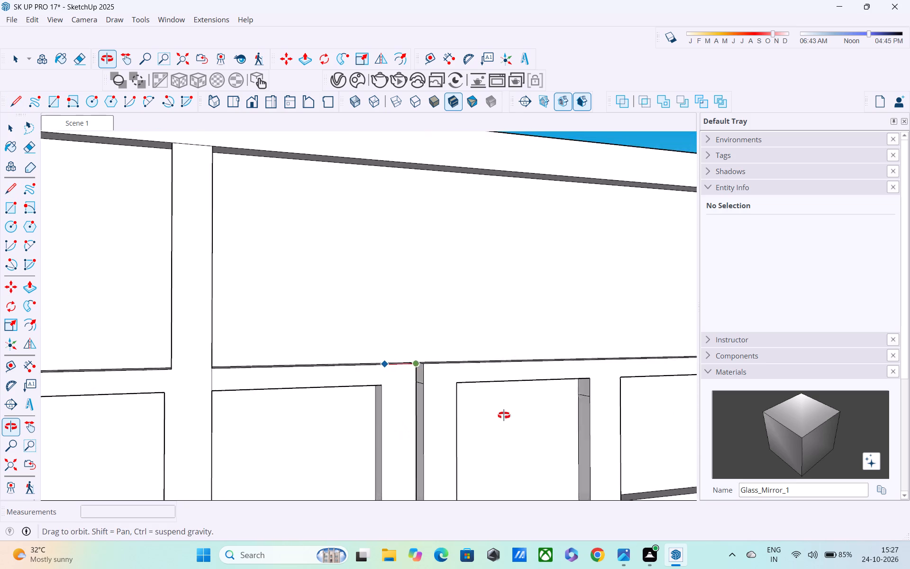
middle_click_drag(504, 415, 360, 422)
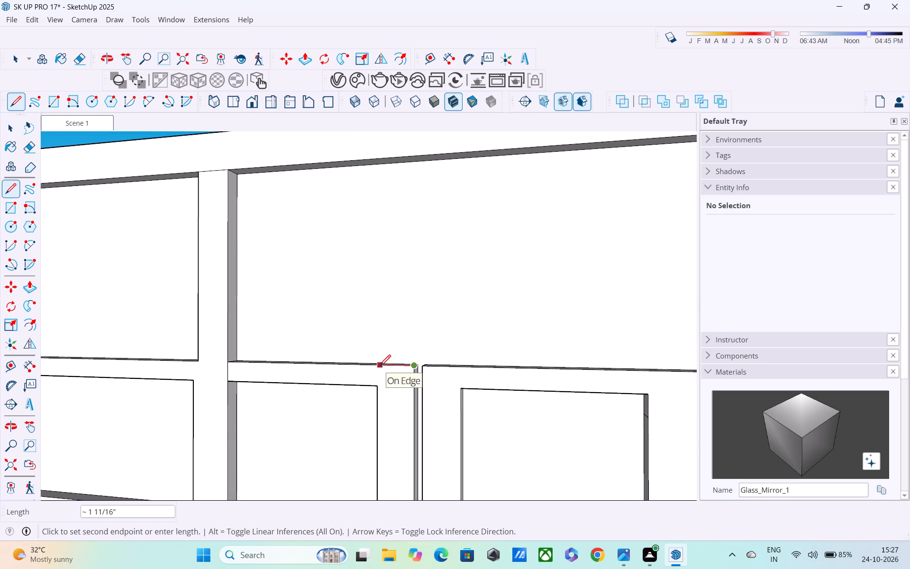
left_click(388, 367)
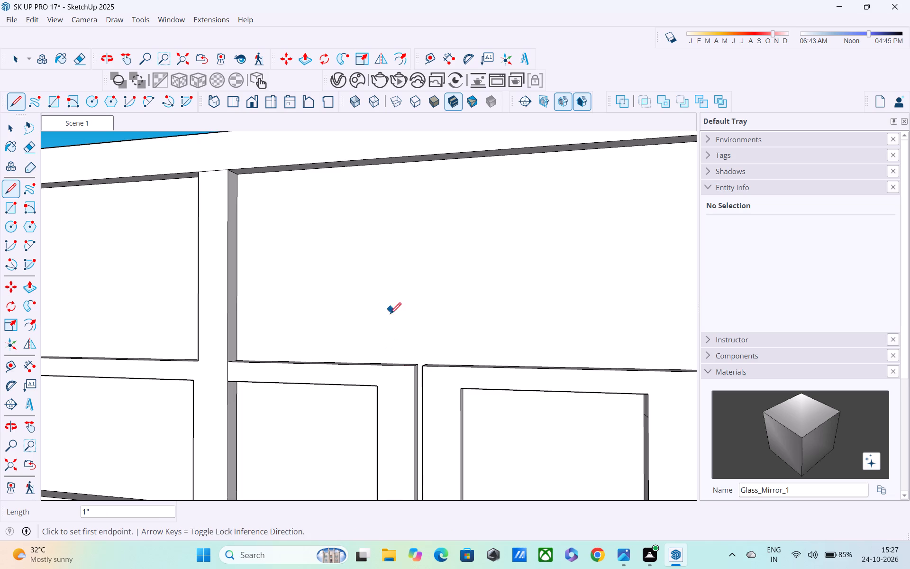
left_click(395, 368)
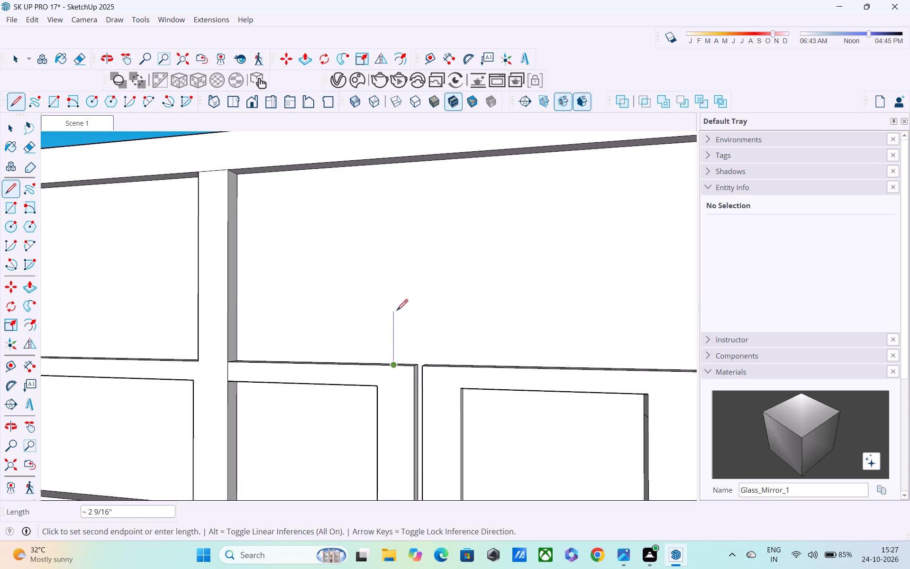
middle_click_drag(397, 312, 345, 465)
scroll(381, 368, "up", 3)
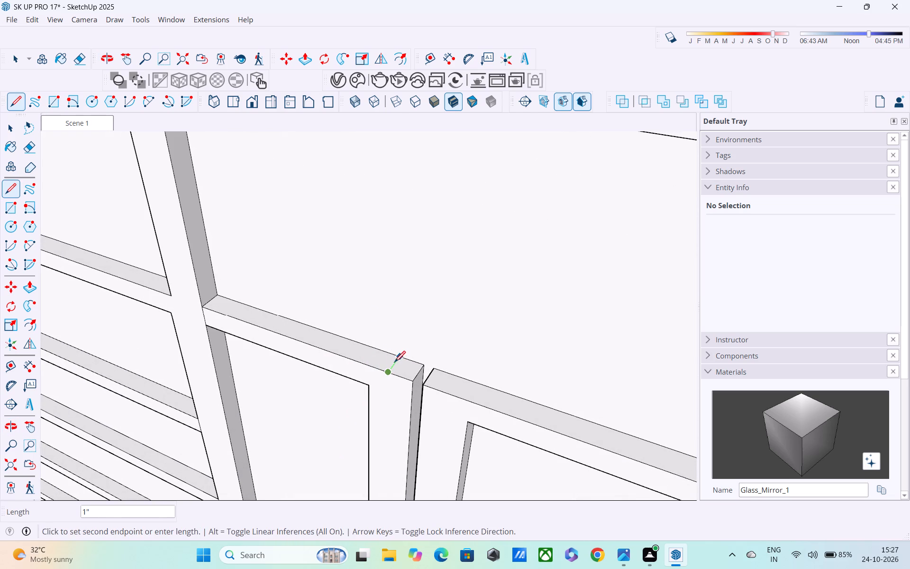
left_click(400, 360)
Push/Pull the end patch beside the central gap up 10" to the raised top strip.
key("o")
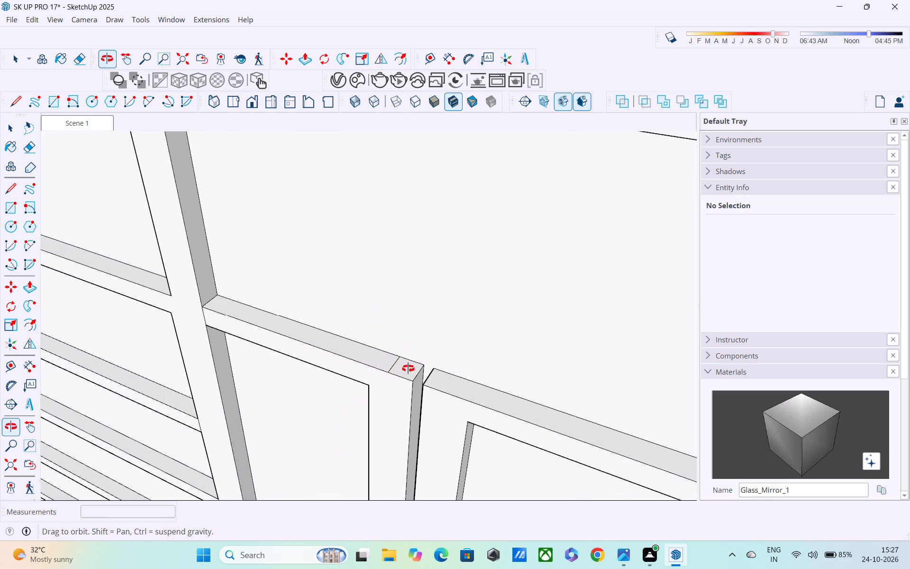
key("p")
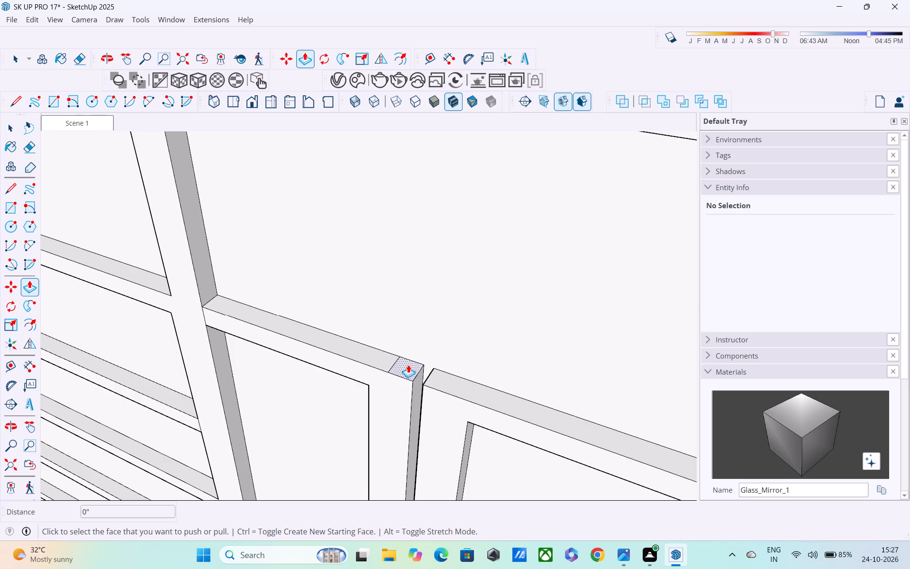
left_click(408, 365)
scroll(413, 292, "down", 5)
middle_click_drag(413, 280, 438, 178)
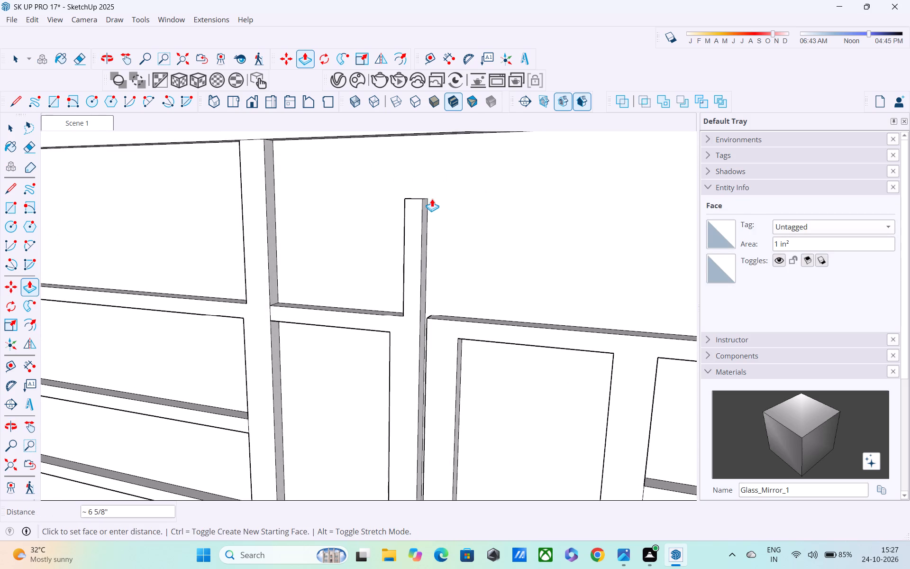
middle_click_drag(426, 212, 390, 344, "shift")
middle_click_drag(387, 329, 415, 193)
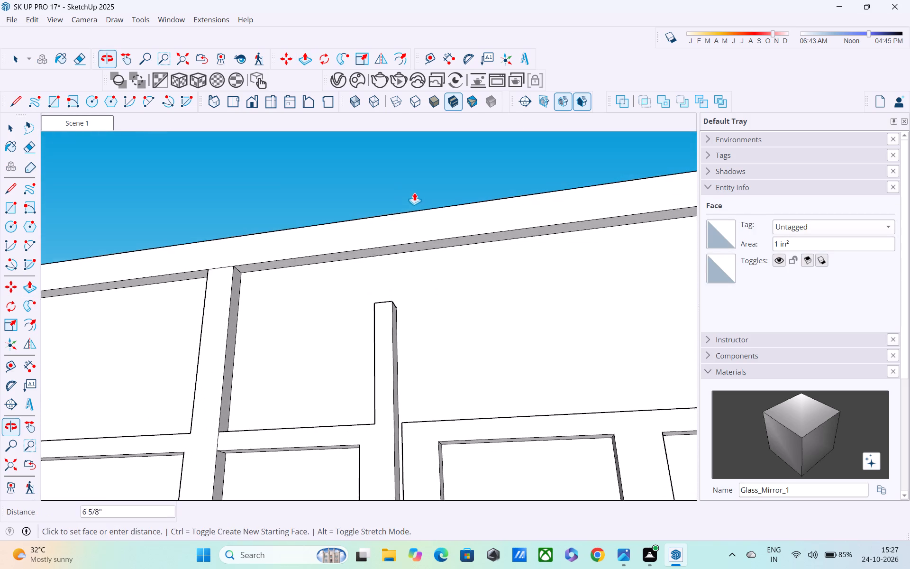
left_click(392, 251)
Outline a matching 1" wide end patch on the frame's top face on the other side of the central gap.
middle_click_drag(399, 293, 375, 541)
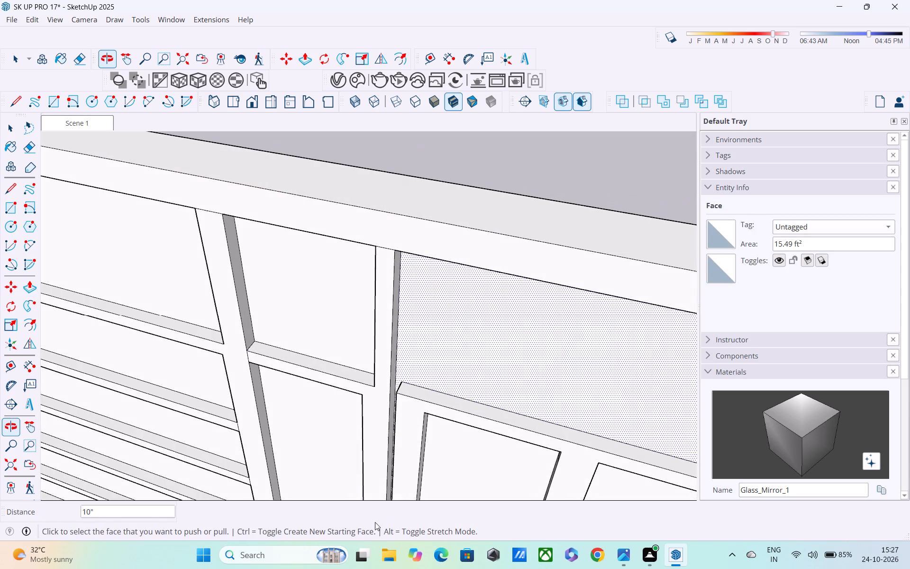
key("l")
scroll(404, 398, "up", 4)
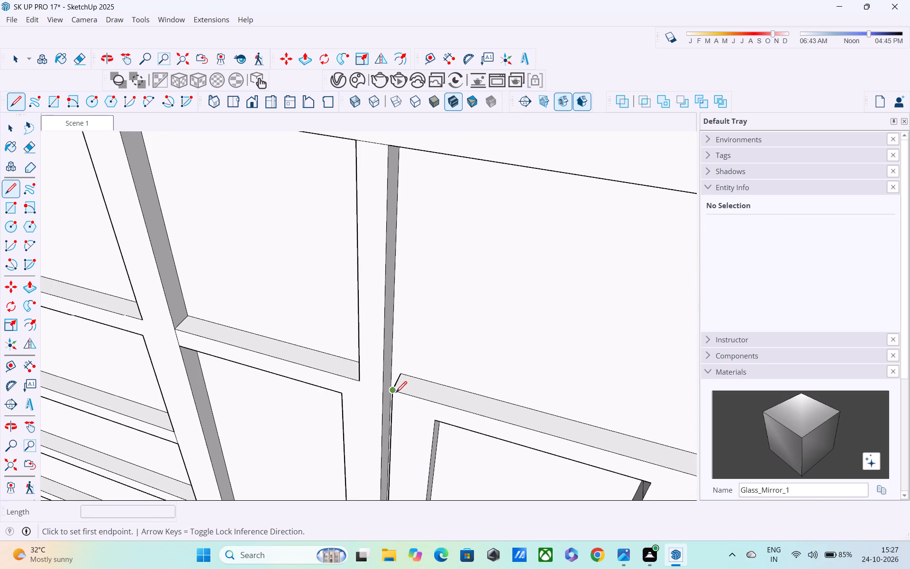
left_click(391, 391)
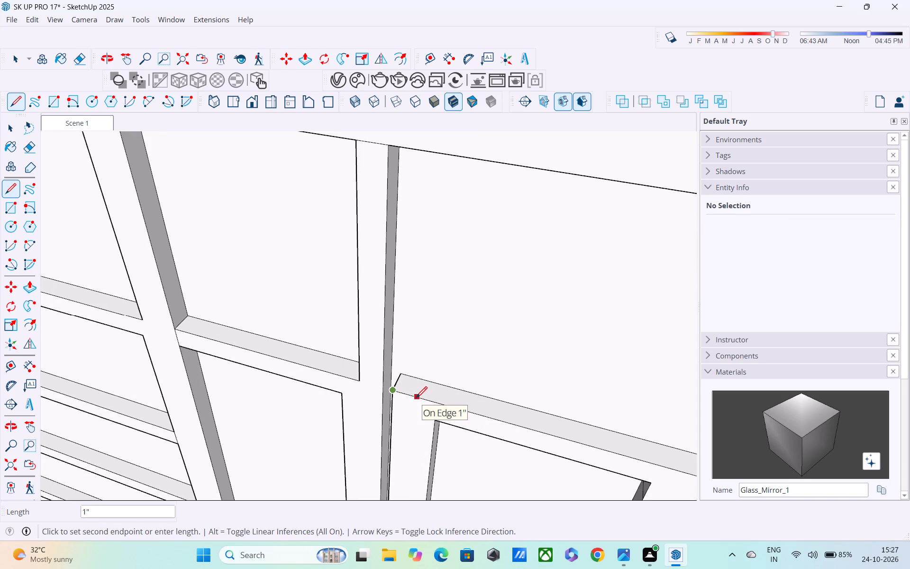
left_click(416, 399)
left_click(425, 379)
left_click(416, 399)
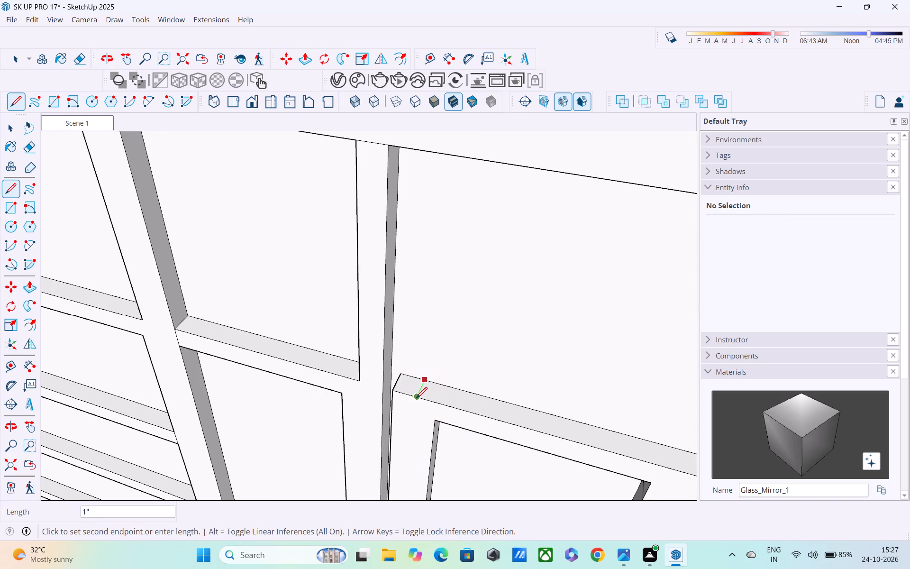
Push/Pull the end patch across the central gap up 10" to the raised top strip.
key("p")
left_click(413, 384)
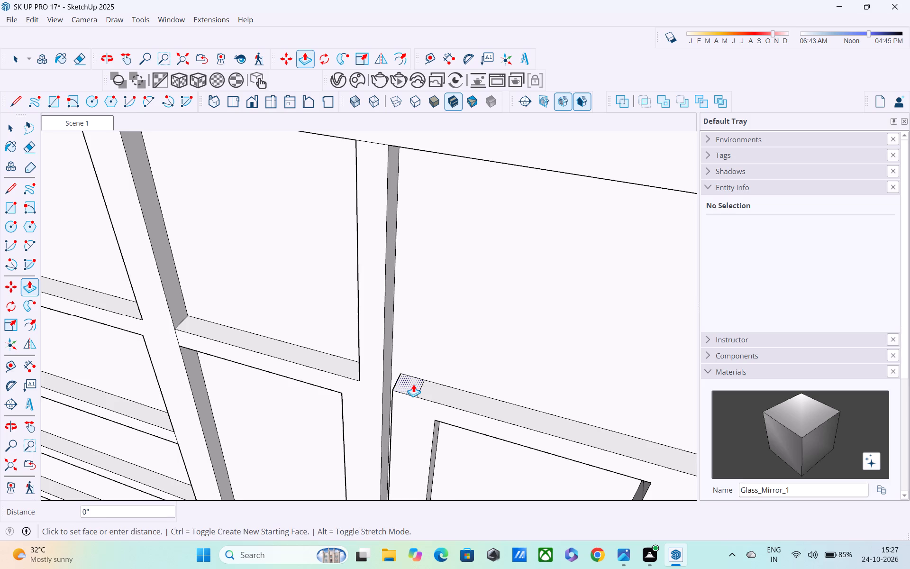
scroll(417, 199, "down", 1)
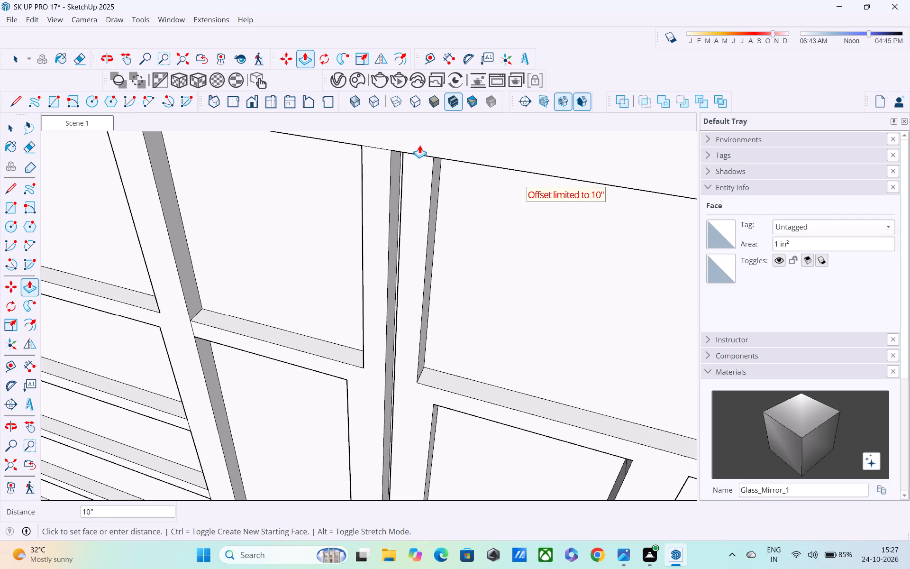
middle_click_drag(419, 148, 399, 87)
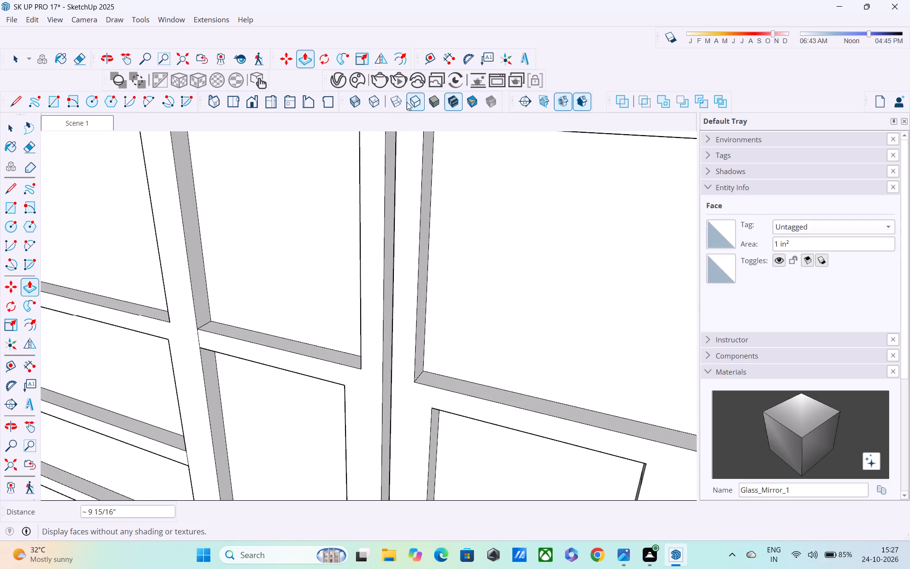
middle_click_drag(407, 108, 412, 245, "shift")
middle_click_drag(413, 221, 419, 319, "shift")
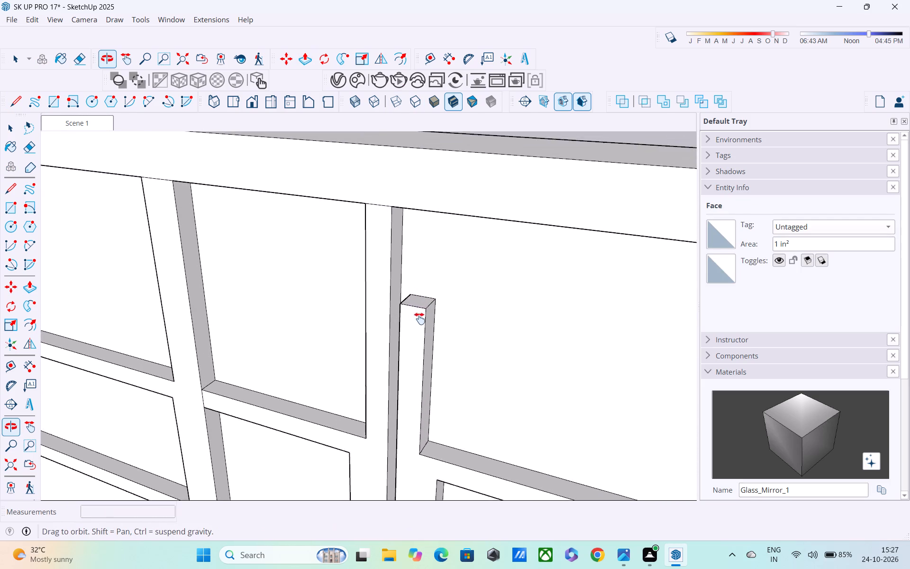
middle_click_drag(419, 319, 420, 316, "shift")
middle_click_drag(426, 252, 431, 132)
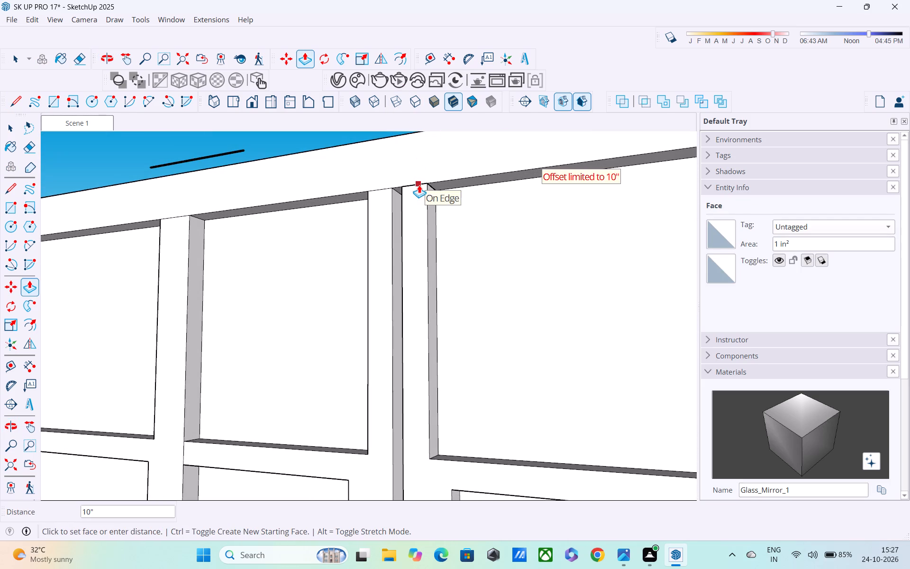
left_click(419, 185)
Examine the upper band around the central gap and the second narrow pane from several angles.
scroll(429, 225, "down", 3)
middle_click_drag(450, 297, 318, 285, "shift")
scroll(318, 285, "up", 1)
scroll(313, 286, "down", 2)
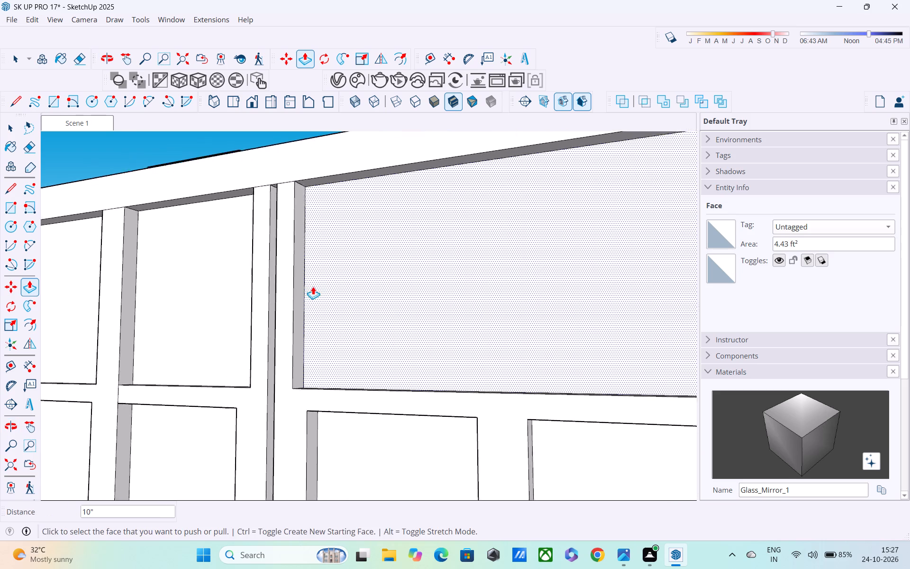
scroll(313, 286, "down", 4)
middle_click_drag(397, 323, 333, 262, "shift")
middle_click_drag(394, 269, 445, 373)
scroll(434, 331, "down", 5)
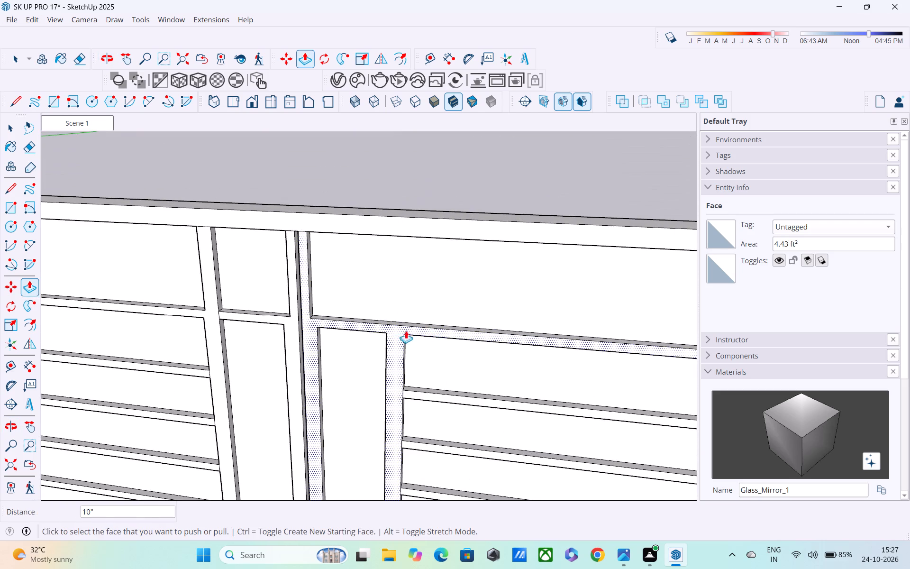
middle_click_drag(377, 327, 473, 301)
middle_click_drag(461, 300, 245, 333)
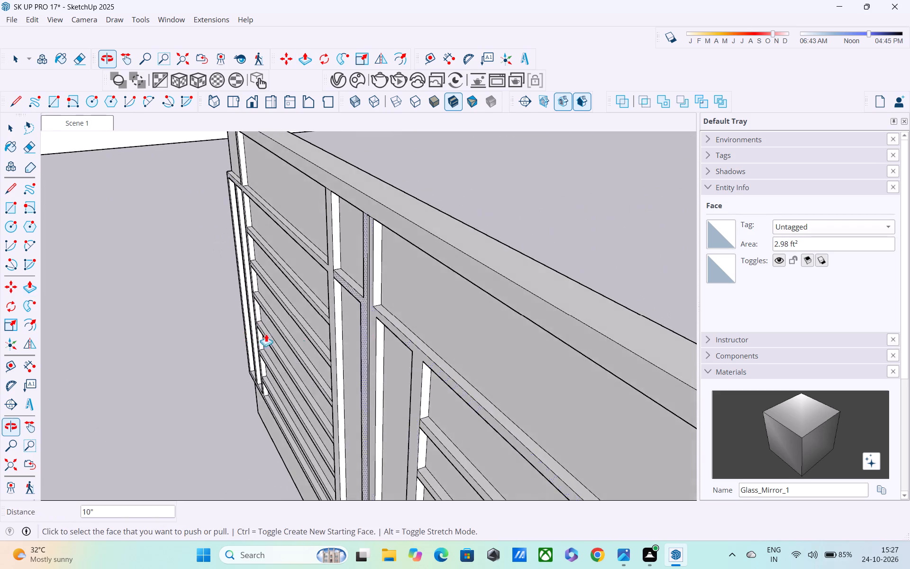
middle_click_drag(280, 334, 502, 312)
middle_click_drag(477, 310, 294, 310, "shift")
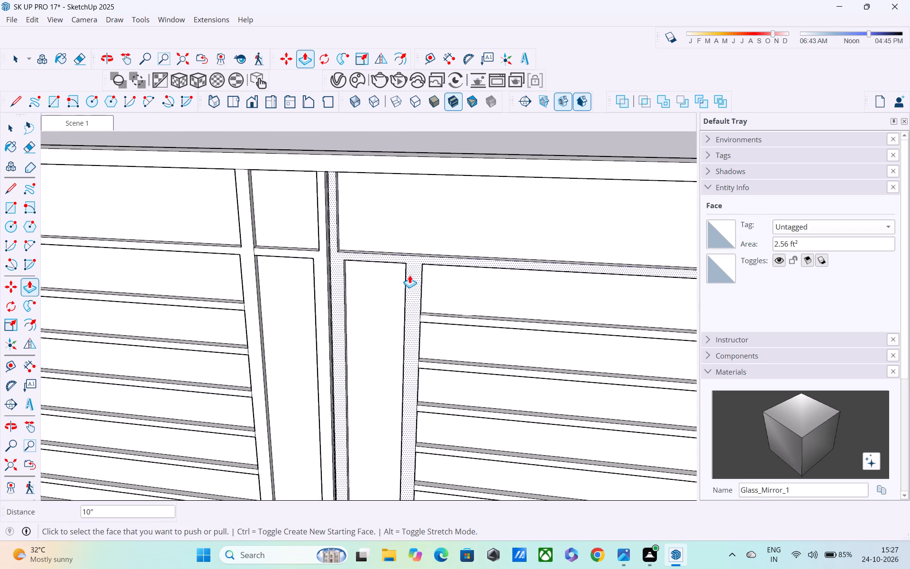
Draw a 1" line across the frame's top face, in line with the second narrow pane's outer edge.
middle_click_drag(413, 299, 421, 460)
key("l")
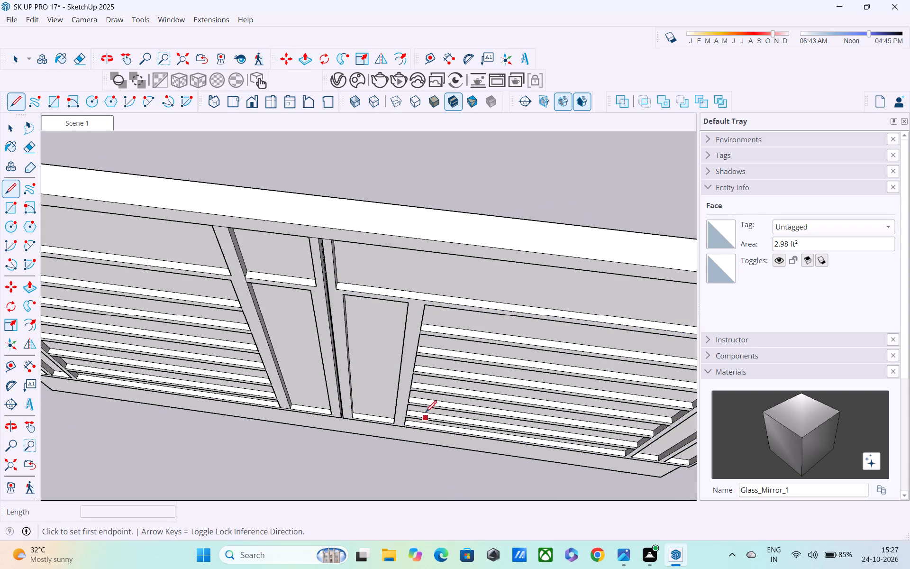
scroll(461, 383, "down", 4)
middle_click_drag(474, 371, 472, 370)
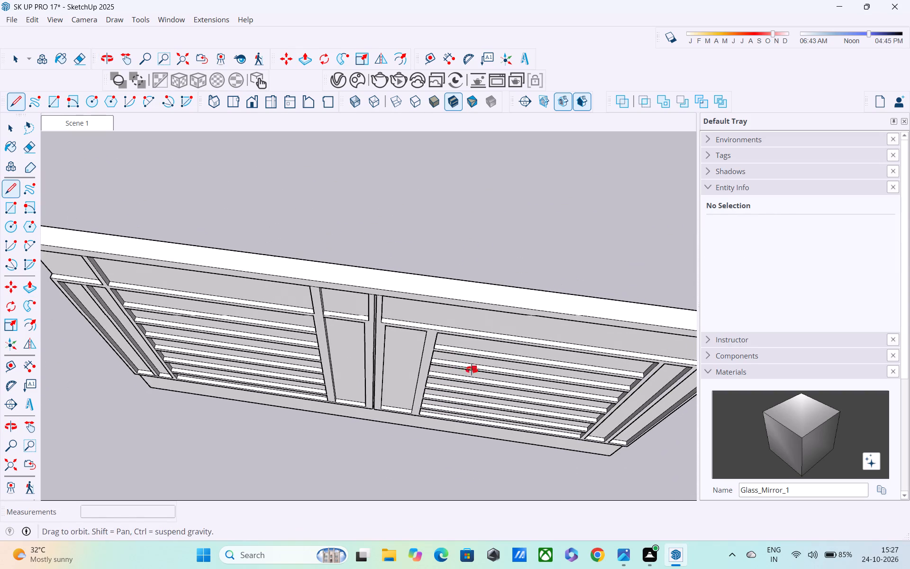
middle_click_drag(472, 370, 435, 349)
scroll(422, 336, "up", 2)
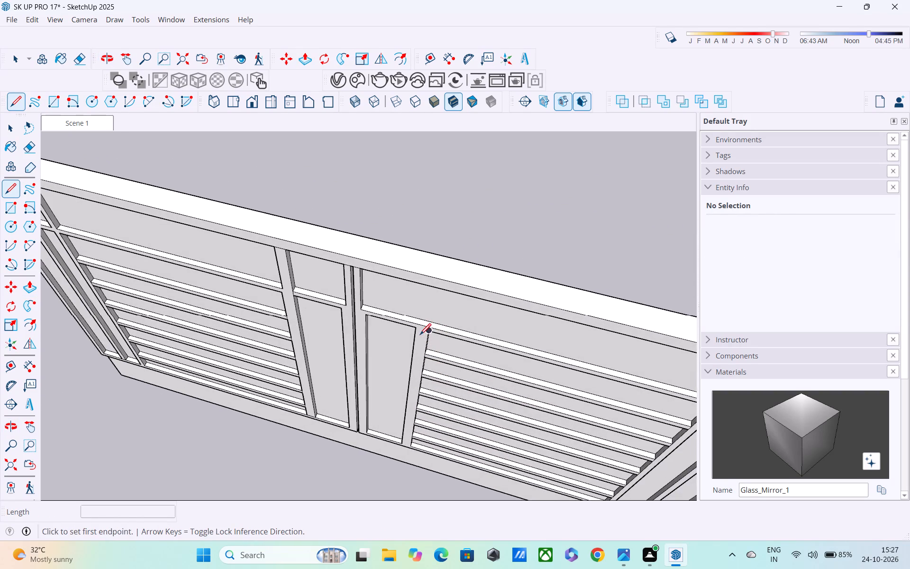
middle_click_drag(417, 333, 415, 395)
scroll(417, 362, "up", 4)
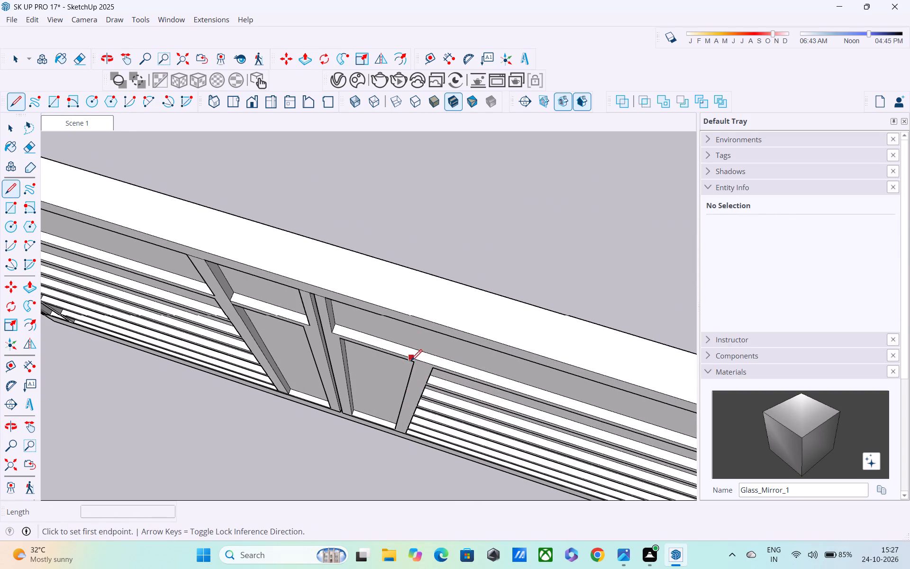
middle_click_drag(413, 363, 426, 300)
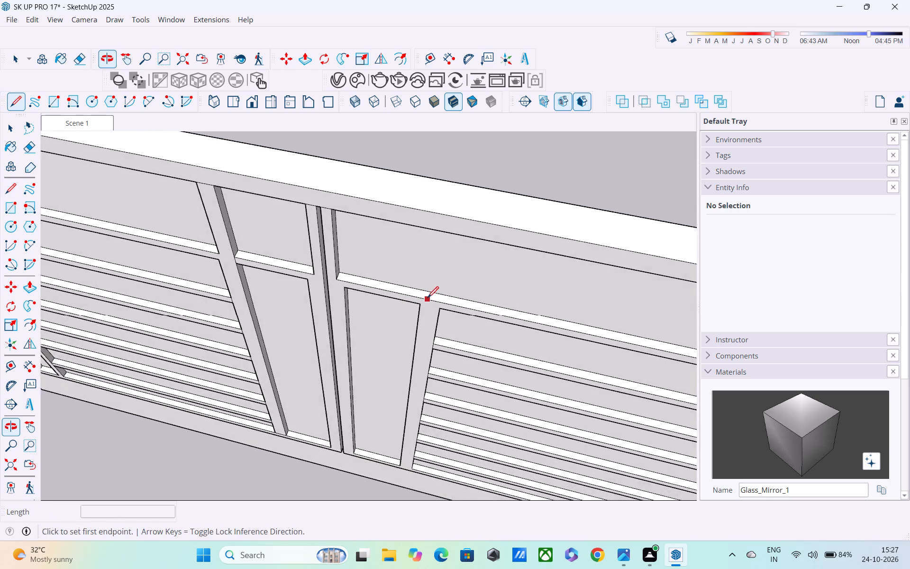
scroll(428, 299, "up", 4)
left_click(420, 306)
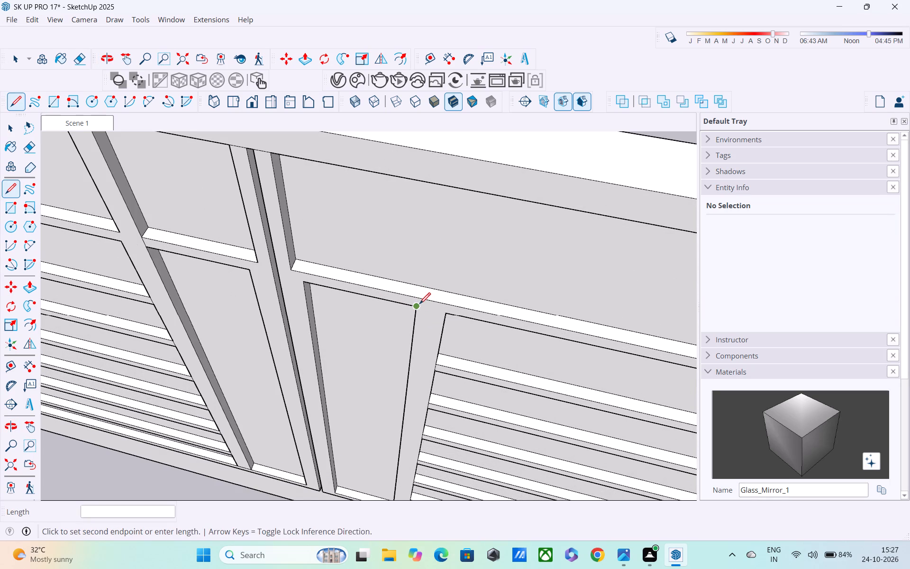
left_click(419, 300)
middle_click_drag(423, 292, 403, 355)
scroll(407, 338, "up", 3)
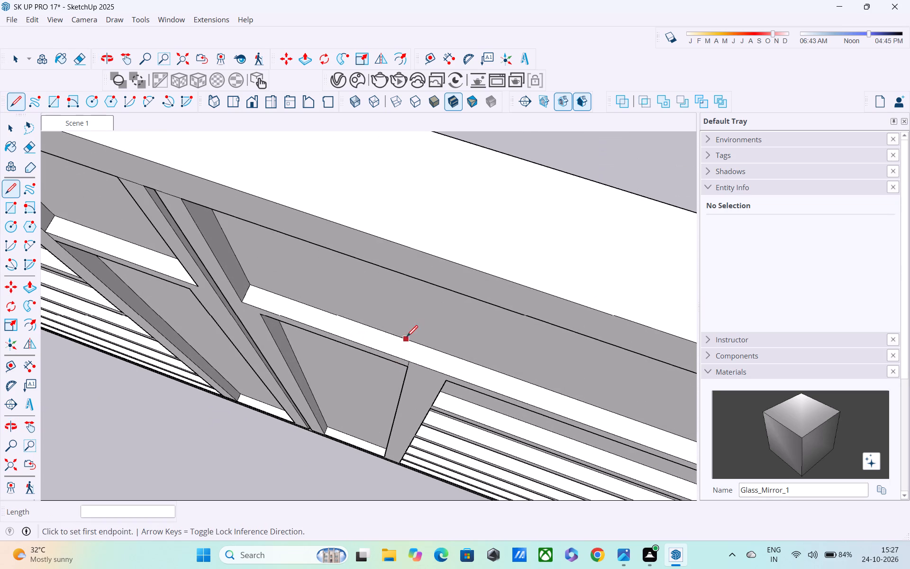
left_click(411, 362)
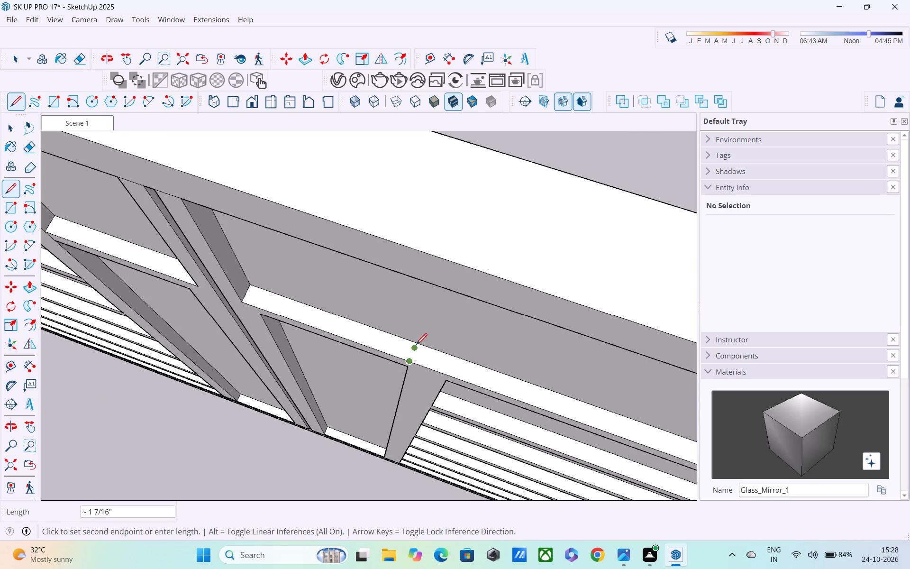
left_click(408, 364)
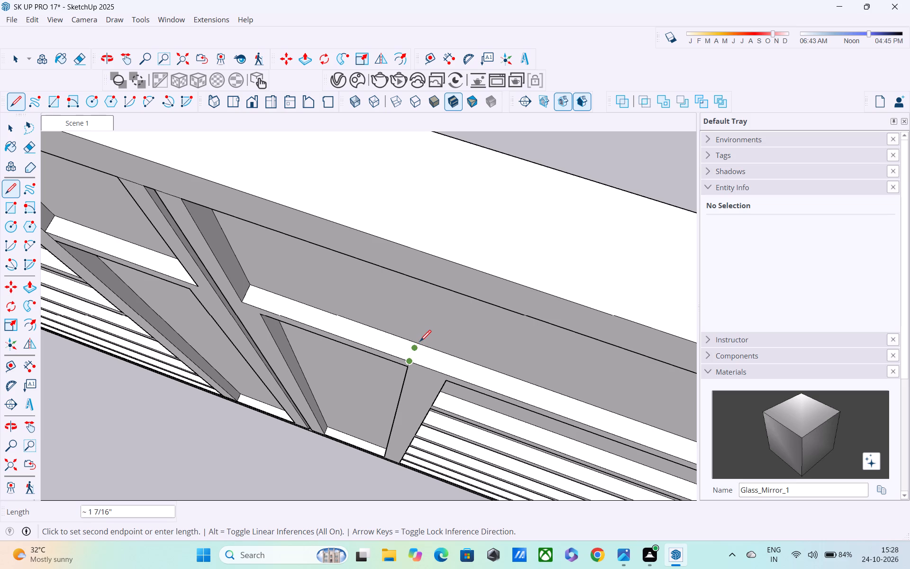
left_click(419, 342)
left_click(409, 363)
middle_click_drag(419, 346, 454, 316)
scroll(440, 319, "up", 5)
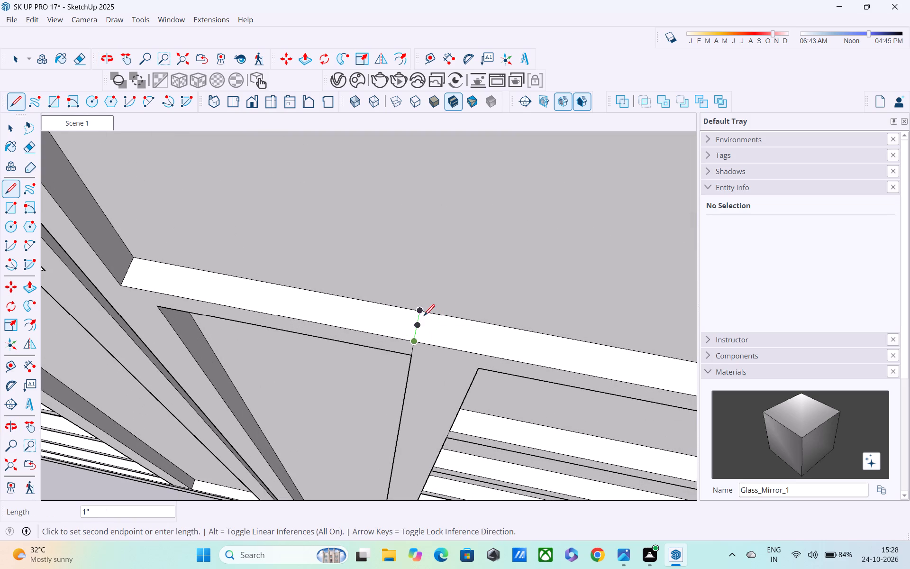
left_click(423, 313)
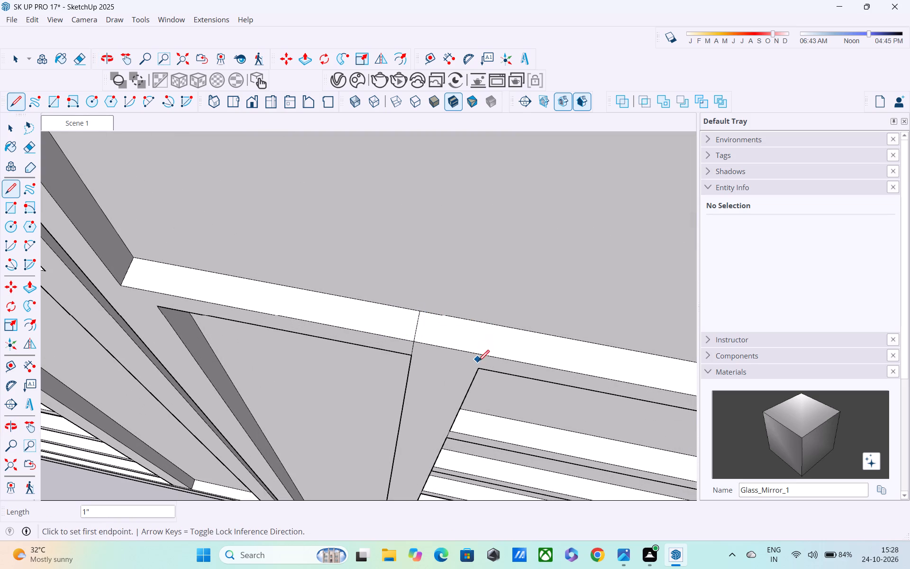
Extend the stile's slat-side edge up to the frame's top face and across it to close a 2" by 1" patch.
left_click(477, 368)
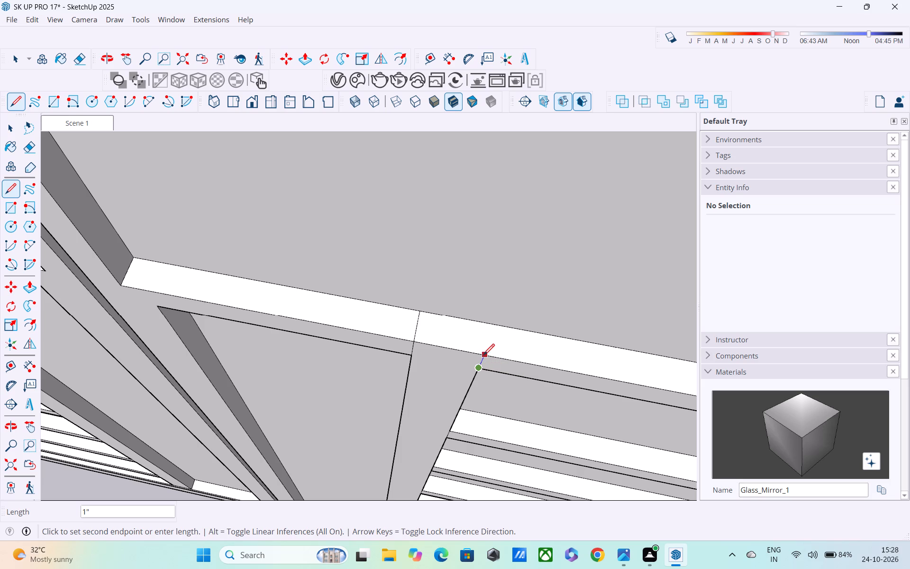
left_click(484, 357)
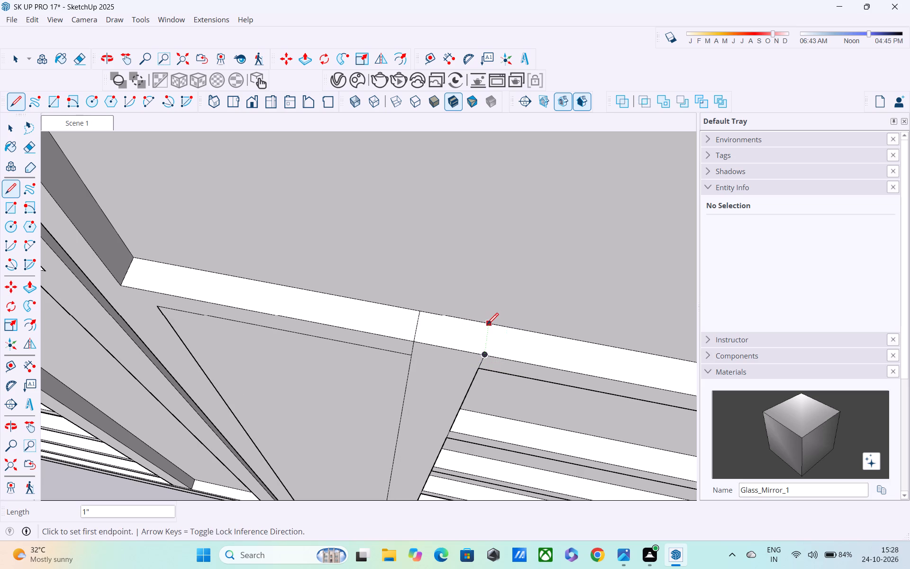
left_click(487, 325)
left_click(482, 356)
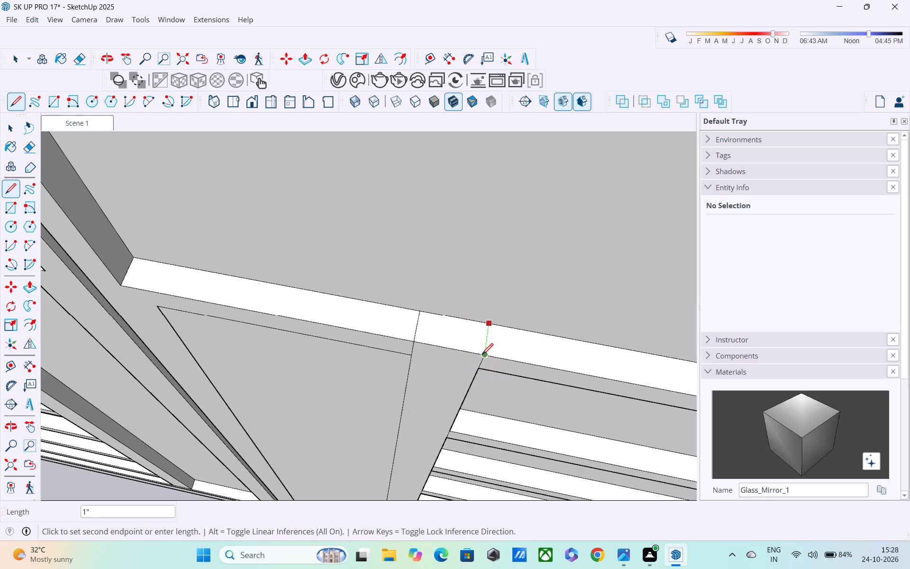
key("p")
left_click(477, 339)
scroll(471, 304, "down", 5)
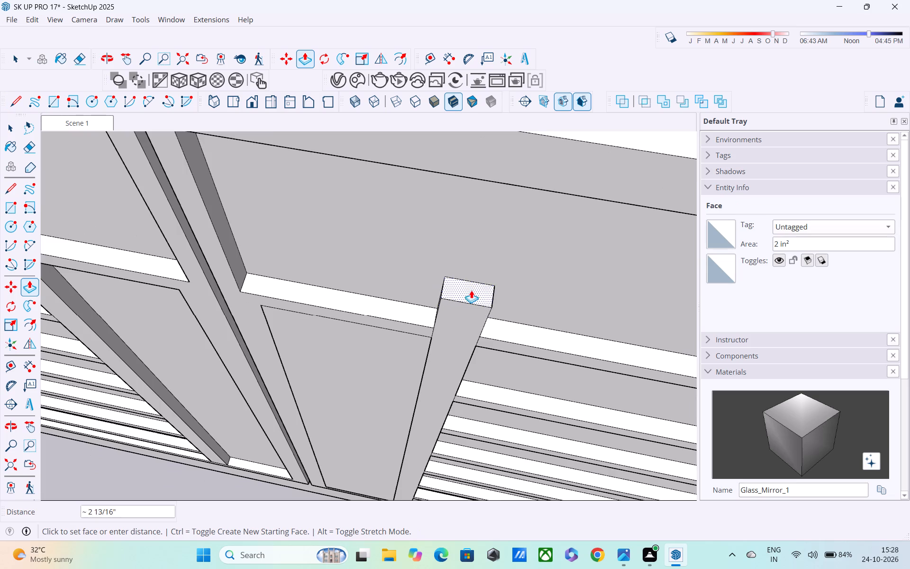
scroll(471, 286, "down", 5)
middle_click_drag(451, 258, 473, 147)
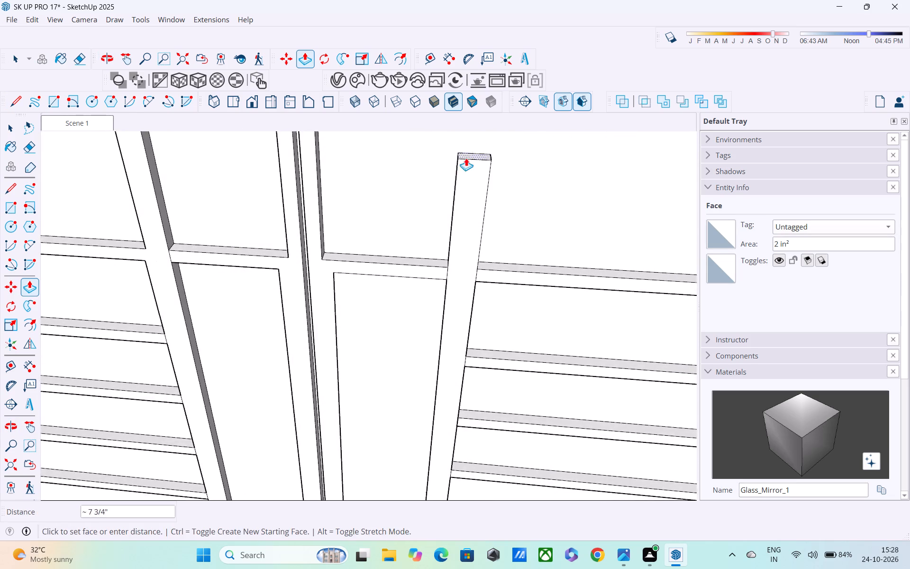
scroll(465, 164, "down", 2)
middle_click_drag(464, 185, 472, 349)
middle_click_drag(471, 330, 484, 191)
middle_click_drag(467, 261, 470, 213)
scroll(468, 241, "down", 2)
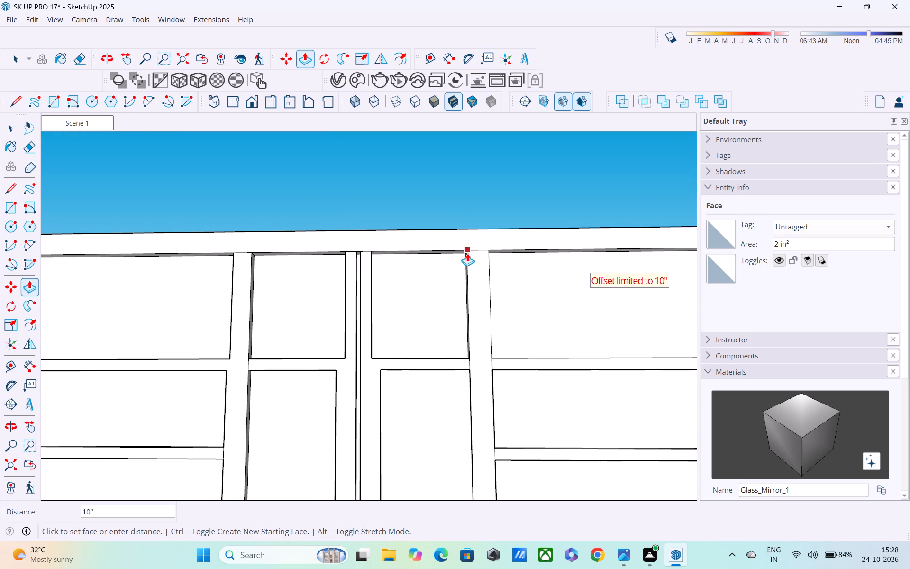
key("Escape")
Divide the patch above the second narrow pane's outer stile in half with a line across it, 1" from its corner.
middle_click_drag(470, 312, 285, 451)
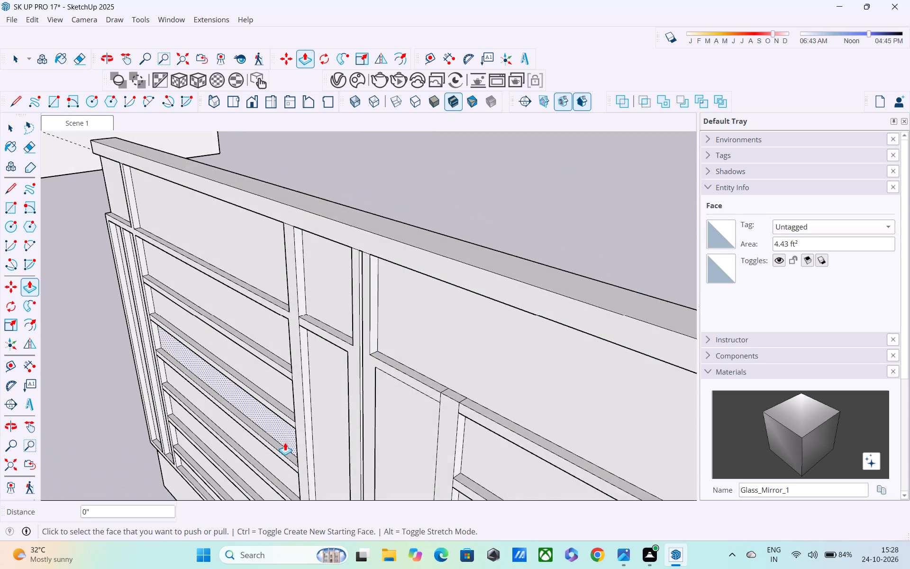
middle_click_drag(462, 381, 557, 343)
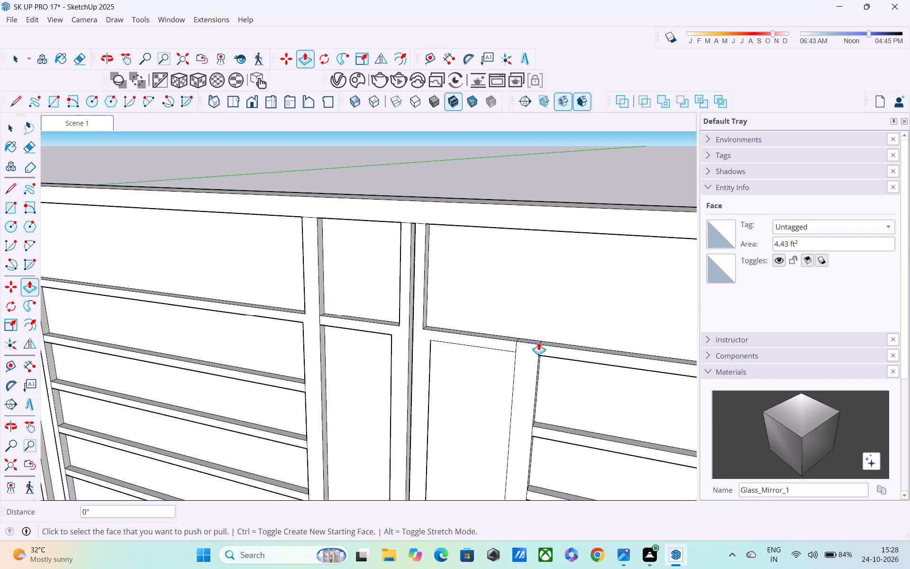
key("l")
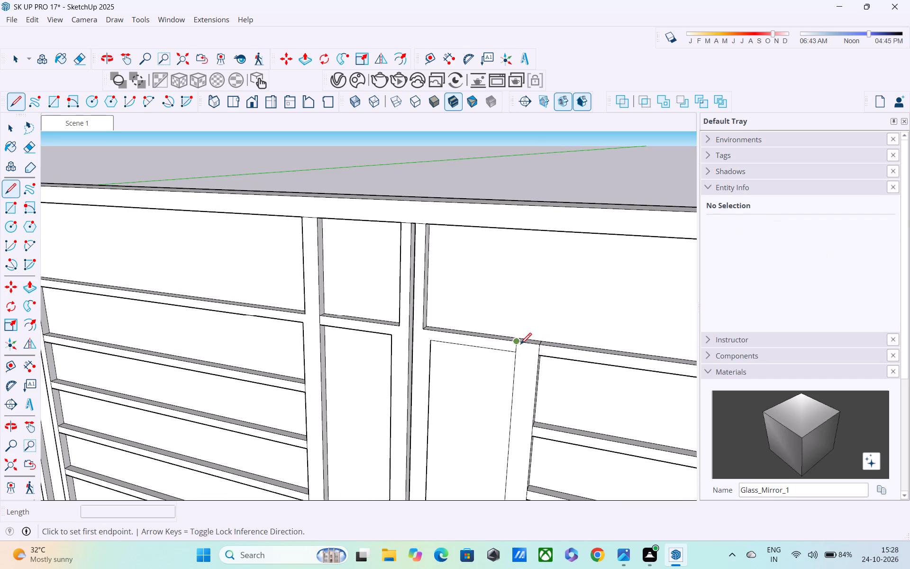
left_click(516, 344)
left_click(529, 348)
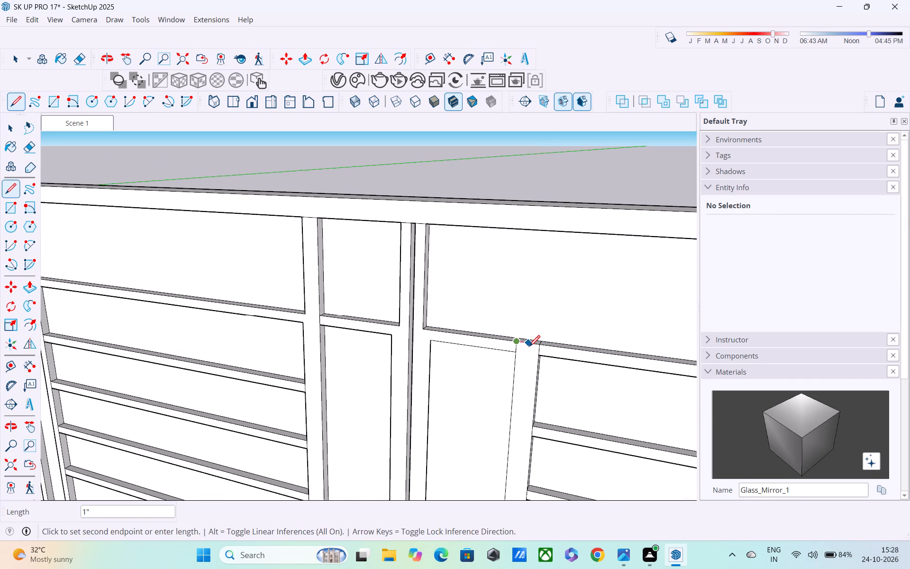
middle_click_drag(529, 347, 524, 415)
scroll(530, 358, "up", 4)
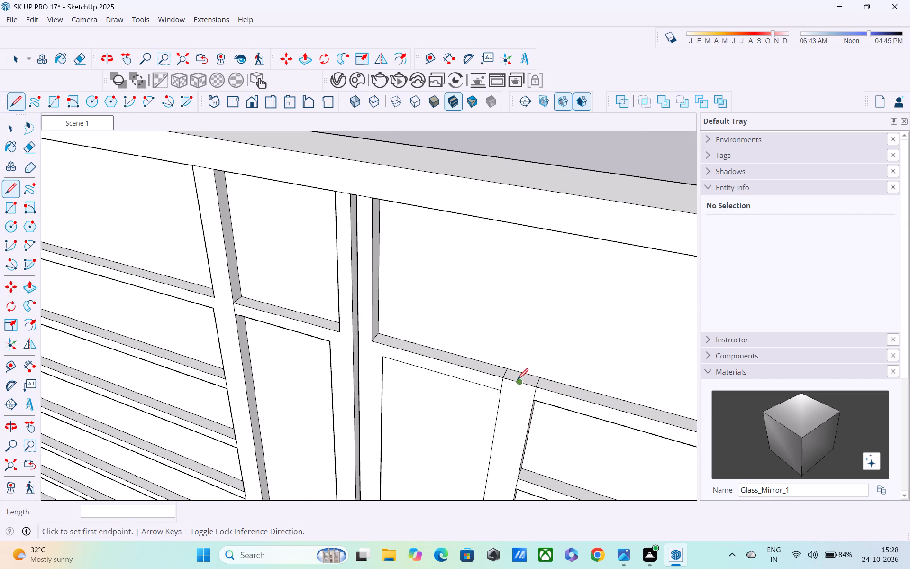
middle_click_drag(517, 383, 482, 417)
scroll(496, 406, "up", 4)
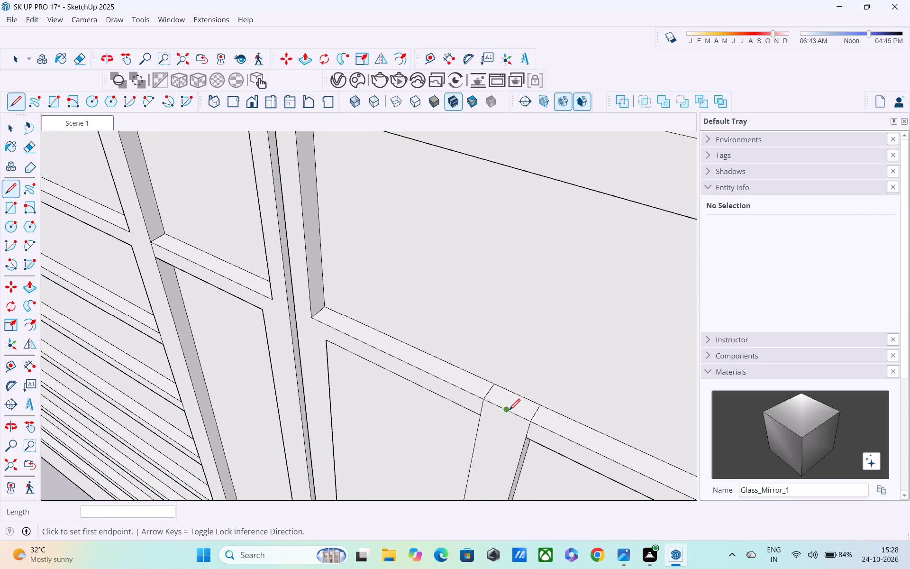
left_click(509, 411)
left_click(514, 400)
Push/Pull the half patch nearest the second narrow pane up 10" to the raised top strip.
key("p")
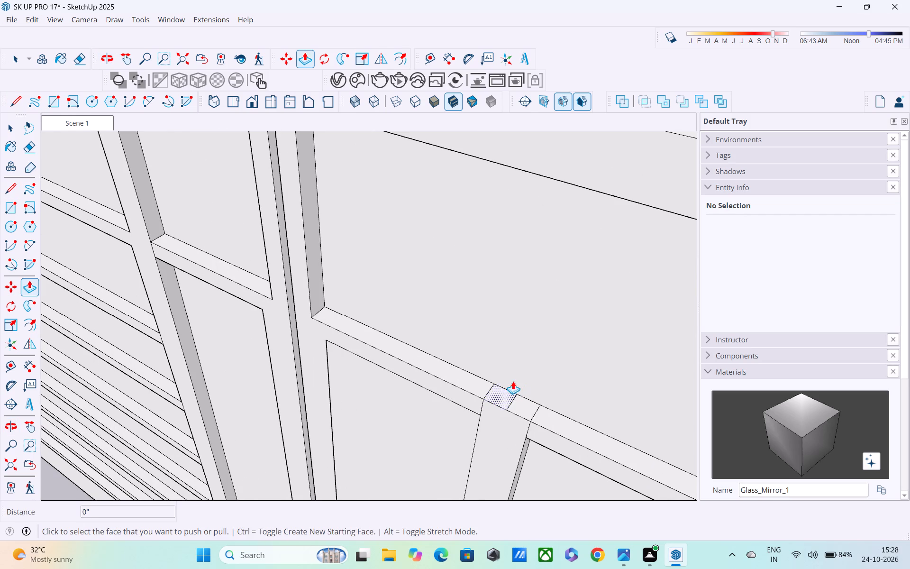
left_click(505, 397)
scroll(512, 291, "down", 5)
left_click(522, 211)
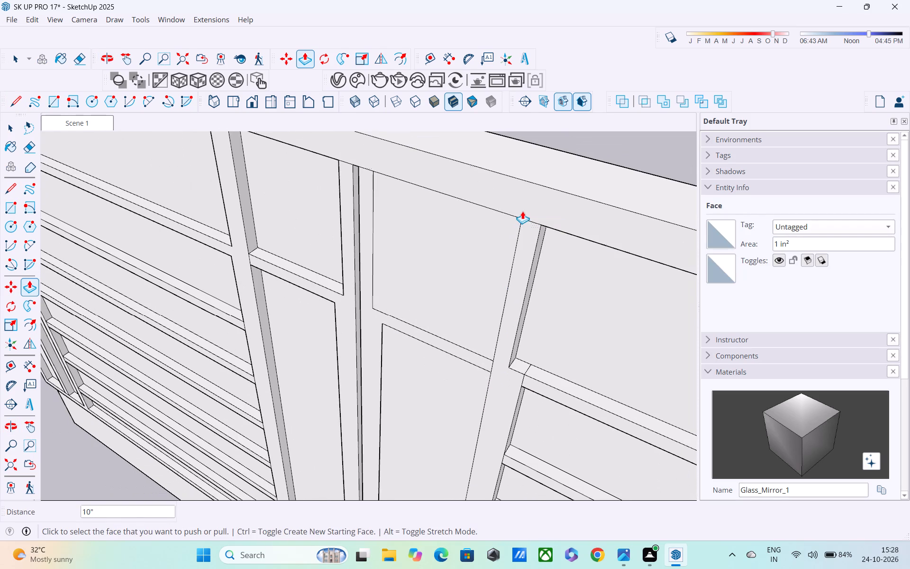
Examine the upper band and the new stile extension from several angles against the one across the central gap.
middle_click_drag(521, 323, 618, 193)
scroll(601, 212, "down", 4)
middle_click_drag(600, 275, 619, 247)
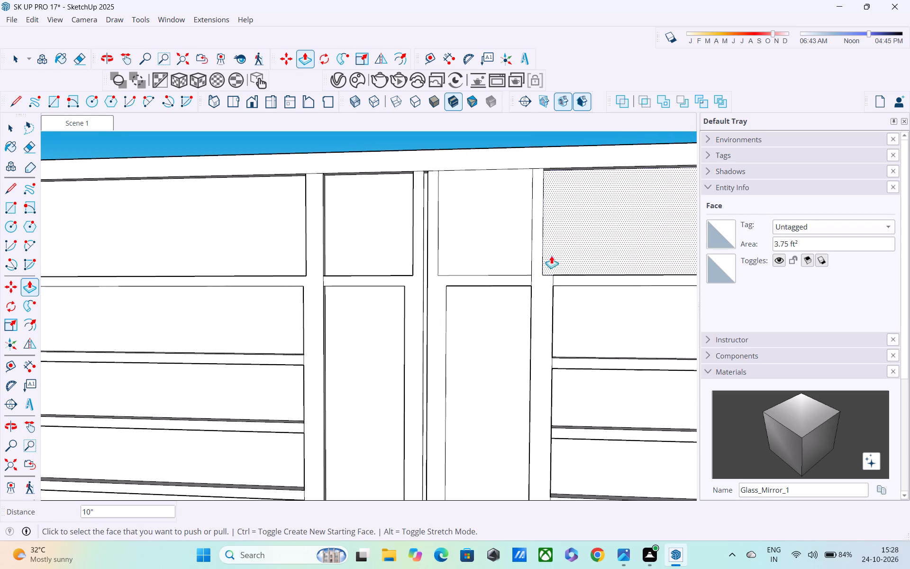
scroll(286, 269, "down", 4)
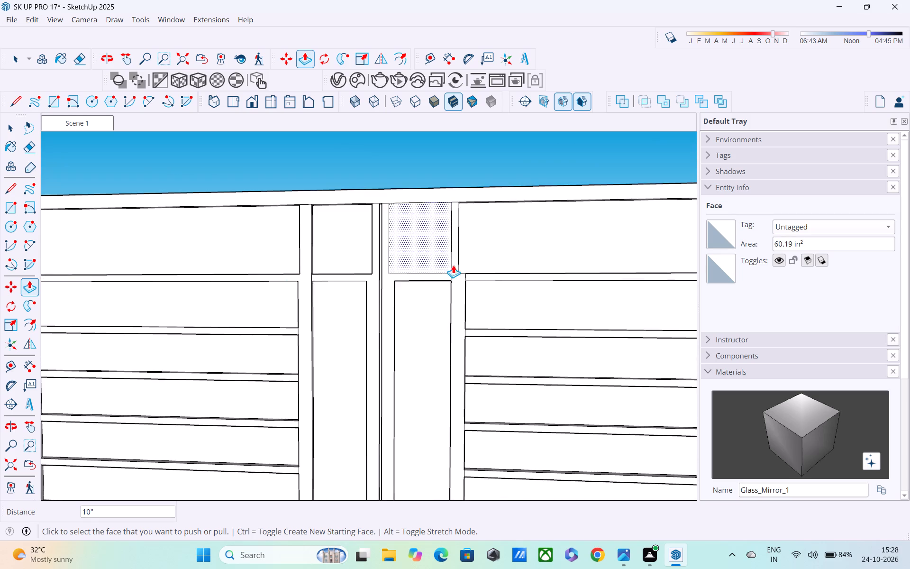
scroll(455, 264, "down", 4)
middle_click_drag(473, 286, 384, 356)
scroll(388, 356, "down", 1)
scroll(501, 287, "up", 4)
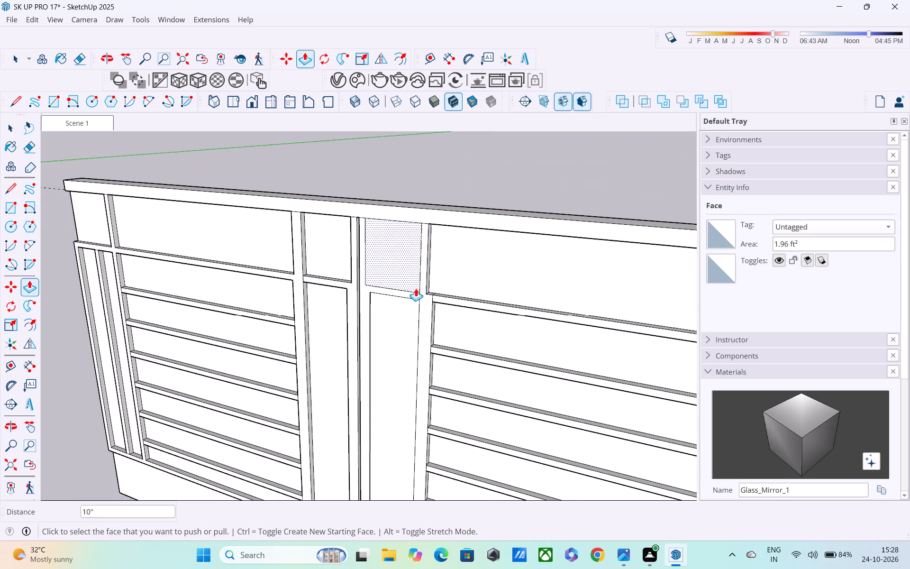
middle_click_drag(416, 295, 419, 348)
scroll(419, 347, "up", 1)
Push/Pull the outer side face of the first narrow pane's stile extension by about 1/16".
middle_click_drag(307, 305, 502, 249)
scroll(357, 254, "up", 1)
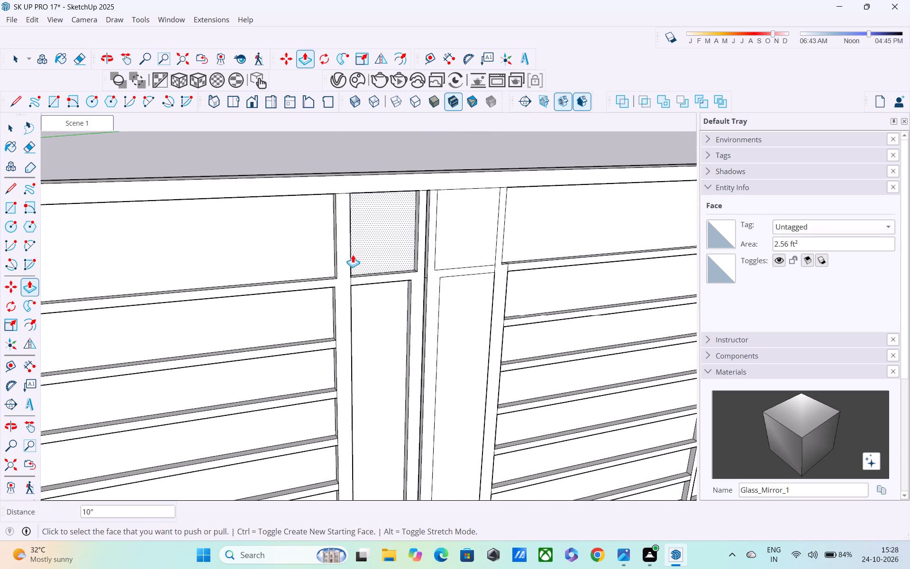
middle_click_drag(352, 257, 478, 270)
left_click(374, 265)
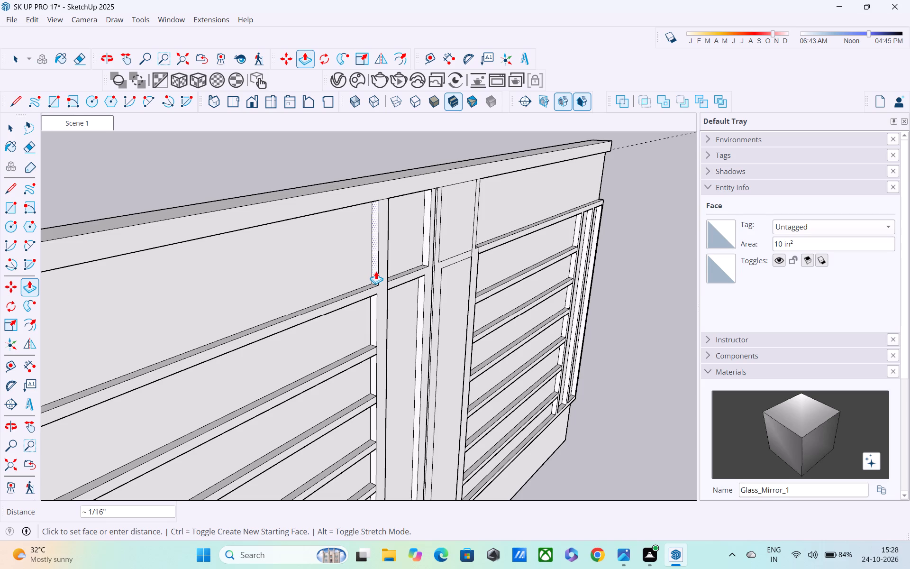
left_click(376, 271)
Push/Pull the same outer side face of the first narrow pane's stile extension inward by about 1/2".
middle_click_drag(377, 273, 263, 262)
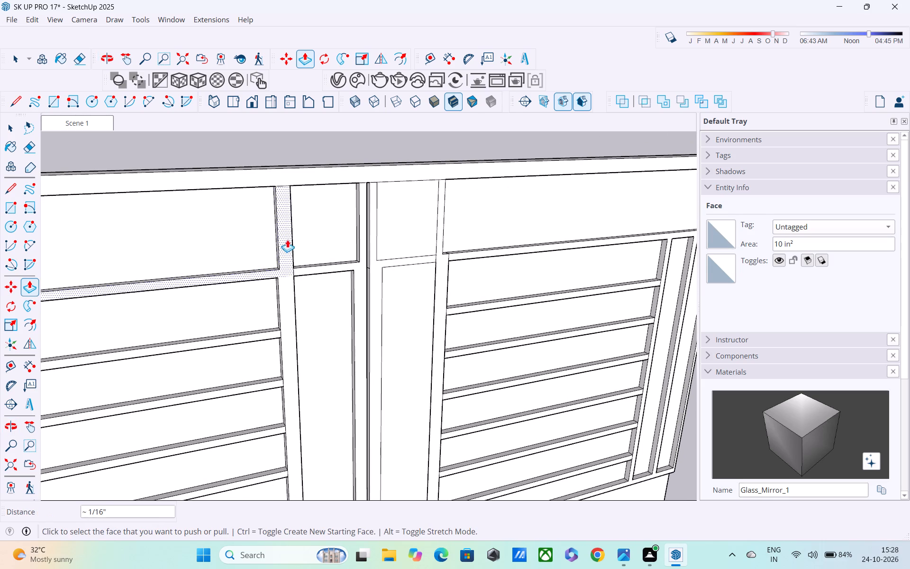
scroll(277, 242, "up", 1)
middle_click_drag(277, 242, 296, 201)
scroll(279, 220, "up", 2)
middle_click_drag(284, 220, 318, 221)
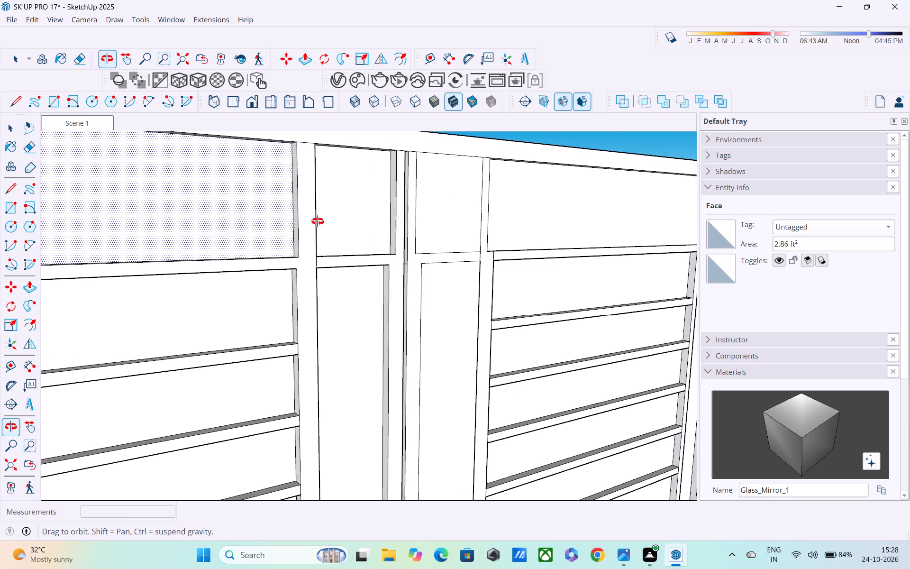
middle_click_drag(318, 221, 396, 220)
left_click(328, 220)
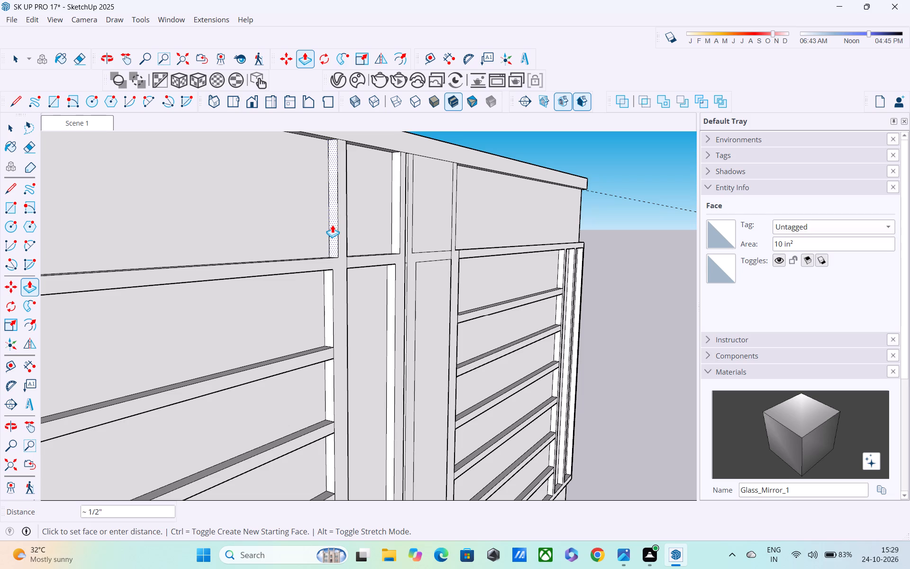
left_click(332, 225)
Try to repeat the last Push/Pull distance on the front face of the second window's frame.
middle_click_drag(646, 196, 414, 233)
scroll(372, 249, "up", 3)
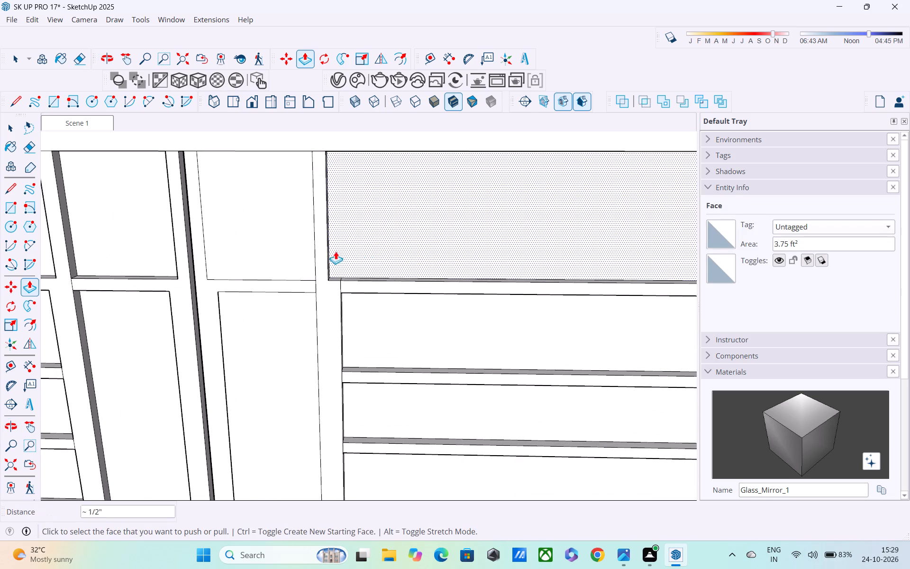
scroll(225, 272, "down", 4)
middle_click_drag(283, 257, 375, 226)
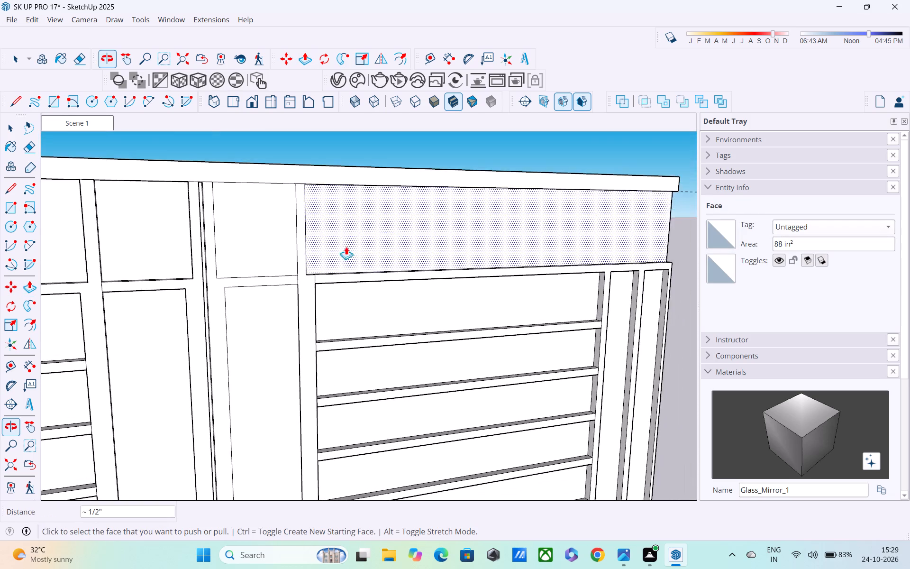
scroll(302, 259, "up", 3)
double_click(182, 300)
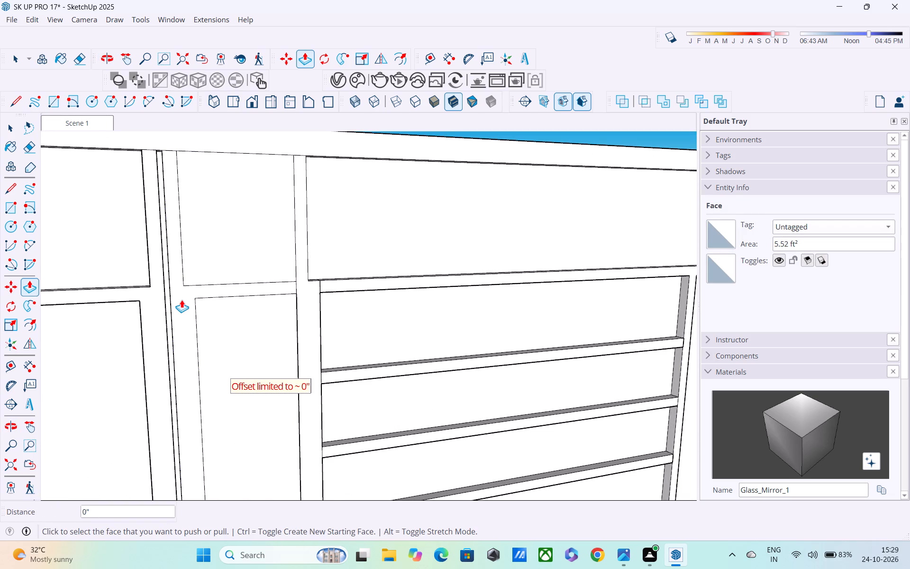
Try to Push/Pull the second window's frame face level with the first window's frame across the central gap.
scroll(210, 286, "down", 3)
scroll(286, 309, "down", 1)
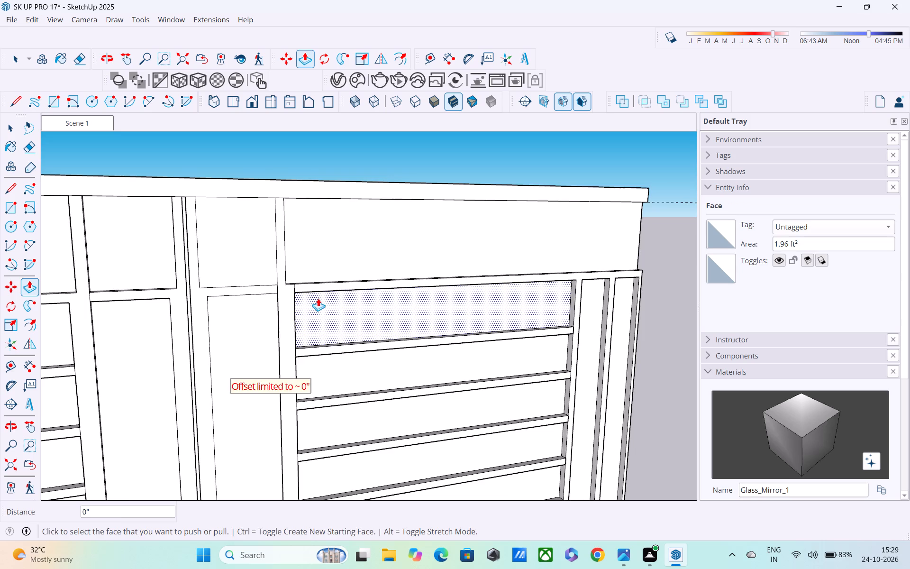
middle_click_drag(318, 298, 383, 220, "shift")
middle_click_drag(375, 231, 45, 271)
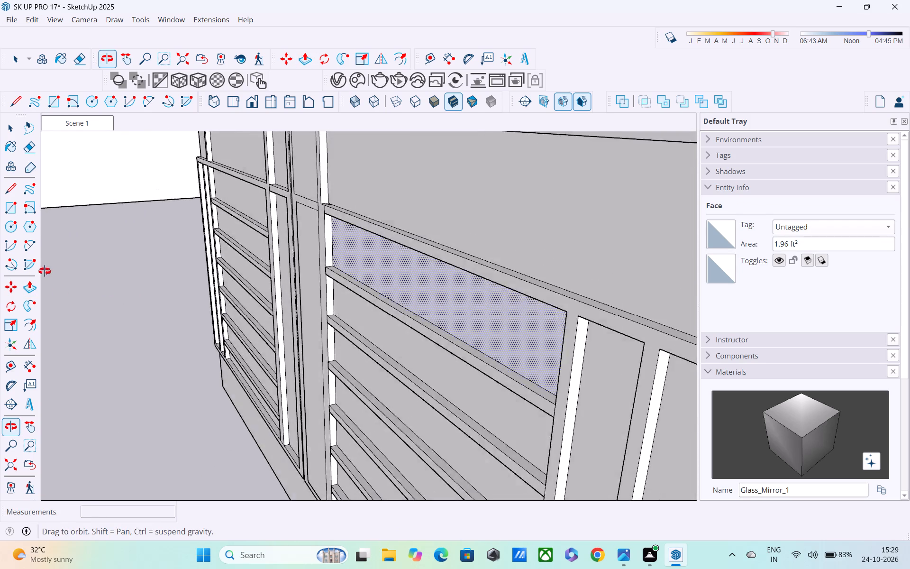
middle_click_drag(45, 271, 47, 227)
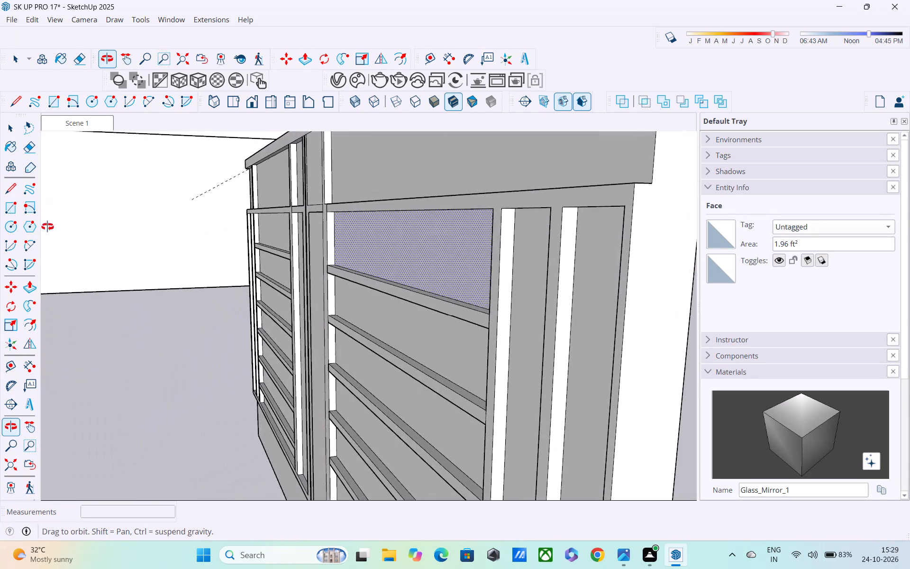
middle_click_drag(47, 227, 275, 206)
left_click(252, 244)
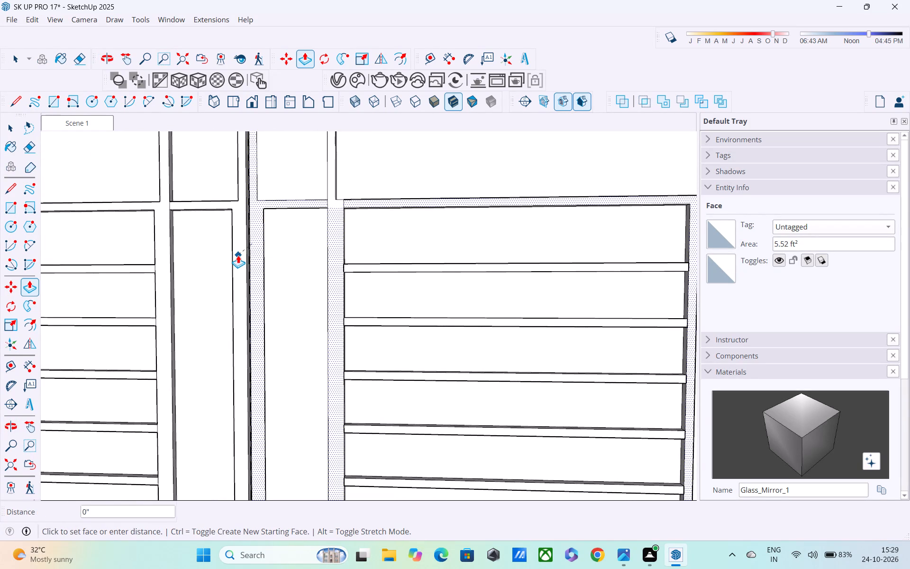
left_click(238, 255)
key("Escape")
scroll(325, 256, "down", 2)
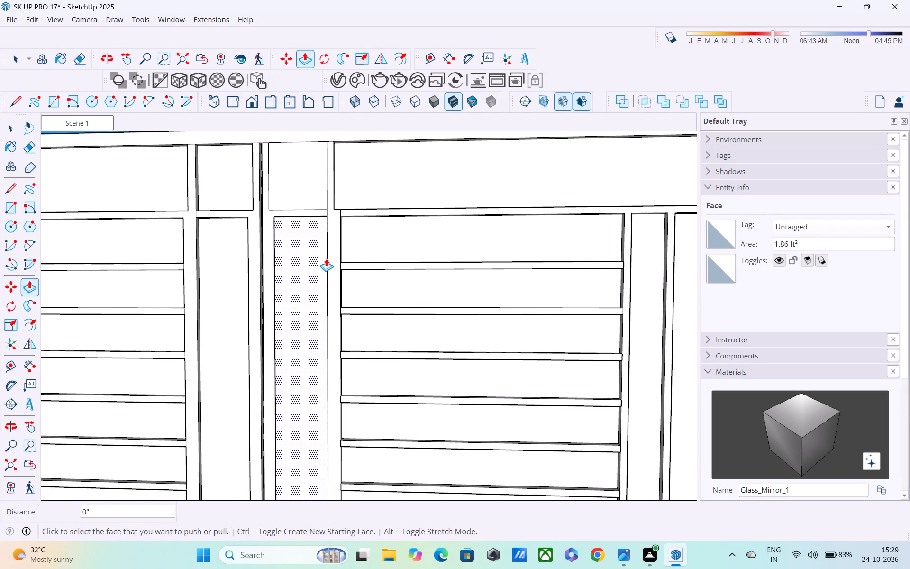
Inspect the second window's frame by selecting it with its connected geometry and clearing the selection.
middle_click_drag(323, 260, 83, 295)
key("space")
middle_click_drag(372, 256, 423, 253)
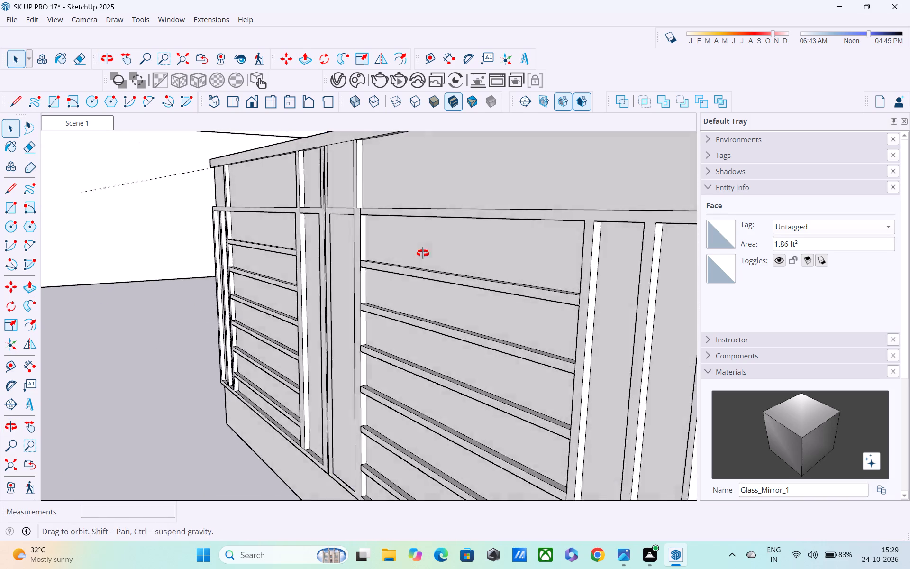
middle_click_drag(423, 253, 555, 227)
scroll(553, 233, "down", 4)
middle_click_drag(513, 290, 537, 219, "shift")
middle_click_drag(449, 234, 417, 272)
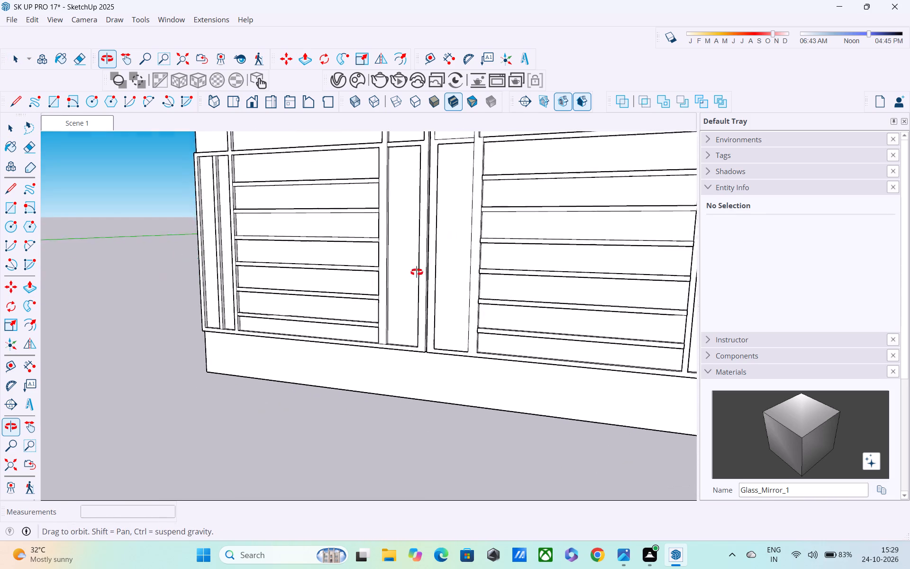
middle_click_drag(417, 272, 250, 304)
scroll(417, 248, "up", 1)
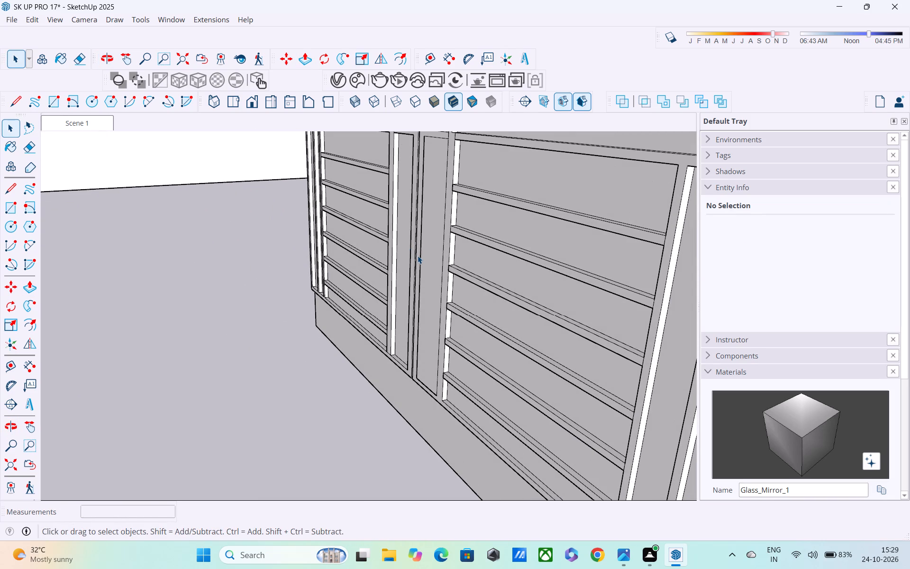
left_click(418, 256)
left_click(418, 256)
left_click(419, 257)
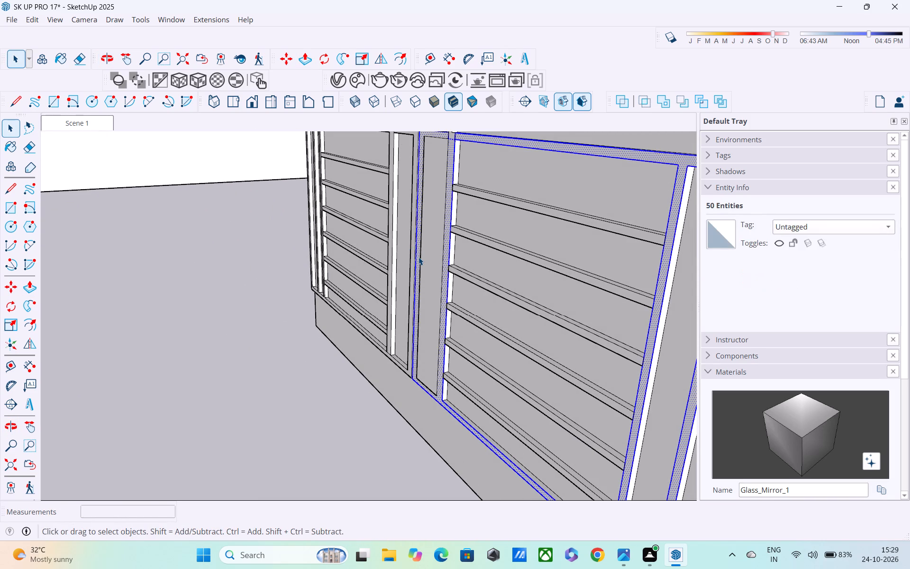
scroll(385, 261, "down", 4)
left_click(239, 267)
Examine the stiles and narrow panes on both sides of the central gap from several angles.
scroll(444, 260, "up", 3)
middle_click_drag(417, 257, 375, 256)
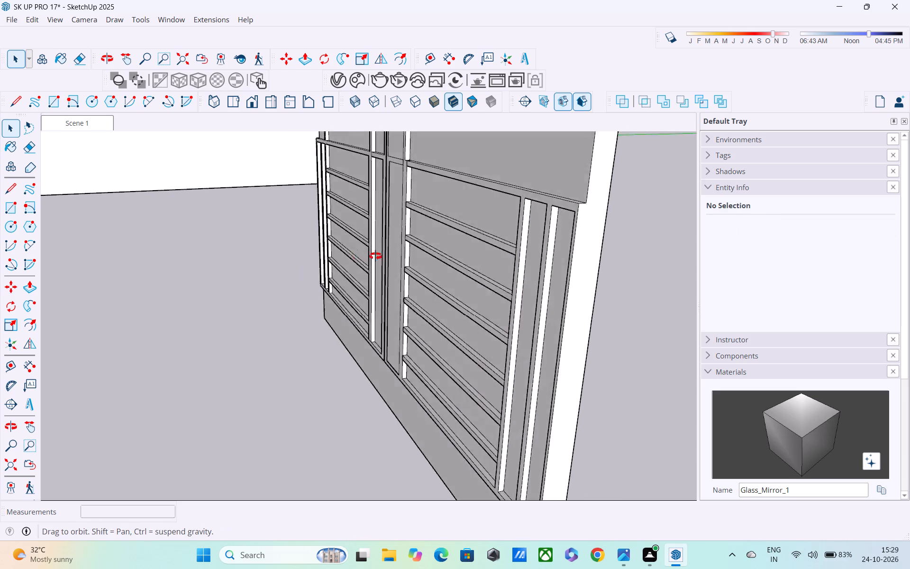
middle_click_drag(375, 256, 335, 207)
scroll(382, 147, "up", 2)
scroll(421, 177, "up", 4)
scroll(392, 192, "down", 1)
scroll(391, 193, "up", 6)
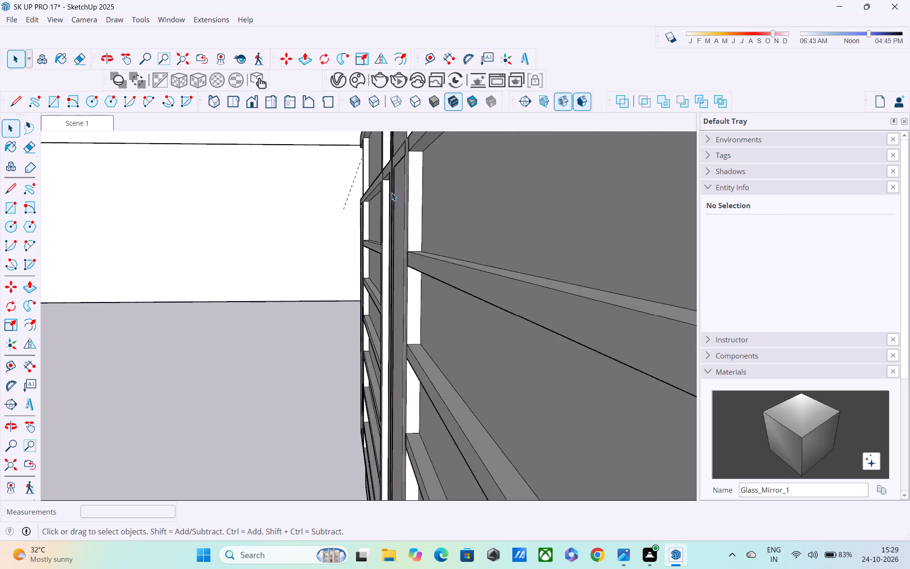
scroll(391, 193, "up", 6)
middle_click_drag(391, 193, 599, 235)
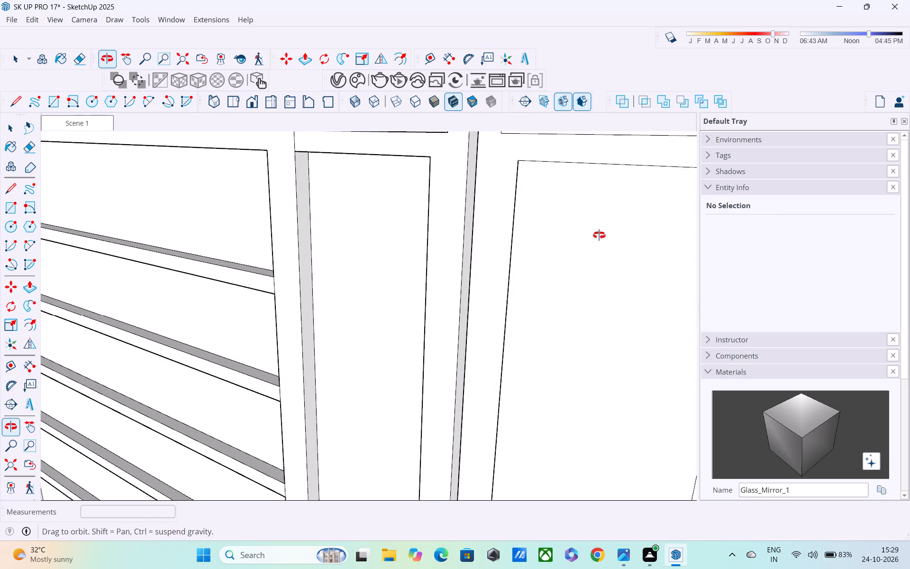
middle_click_drag(599, 235, 600, 235)
scroll(599, 208, "down", 6)
scroll(519, 230, "up", 1)
scroll(519, 230, "down", 11)
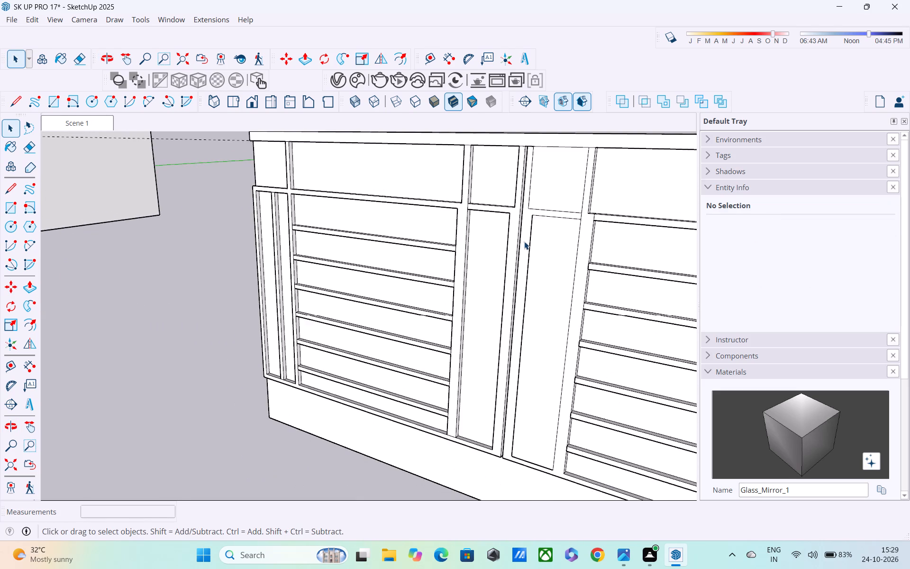
middle_click_drag(524, 241, 555, 227)
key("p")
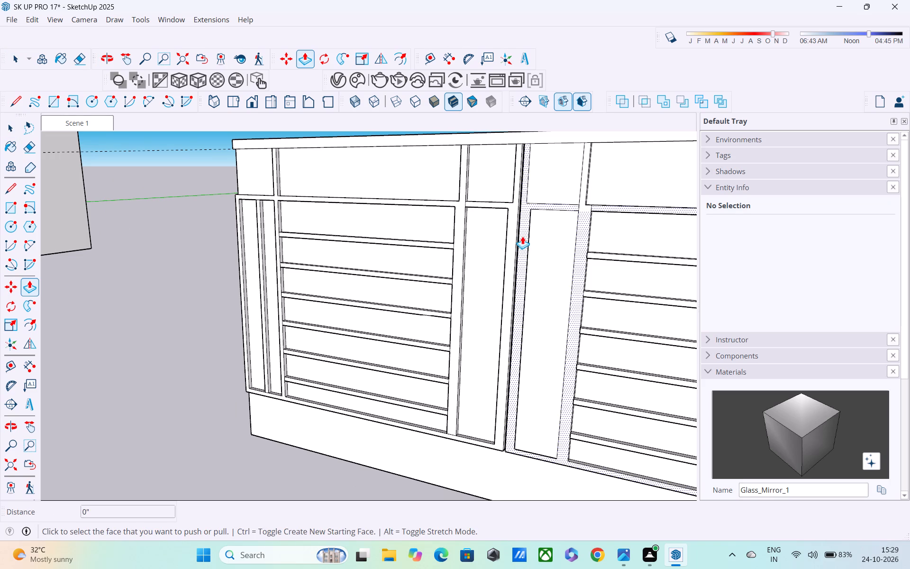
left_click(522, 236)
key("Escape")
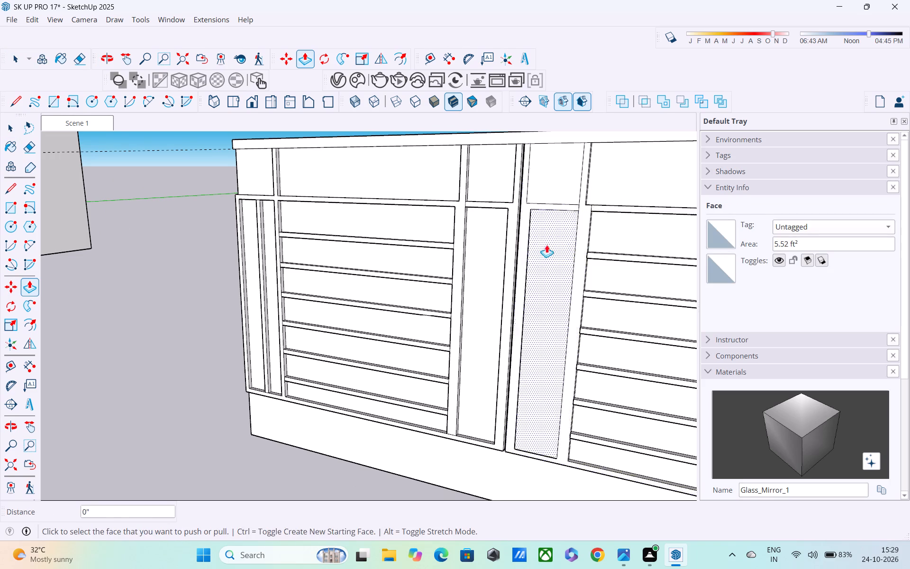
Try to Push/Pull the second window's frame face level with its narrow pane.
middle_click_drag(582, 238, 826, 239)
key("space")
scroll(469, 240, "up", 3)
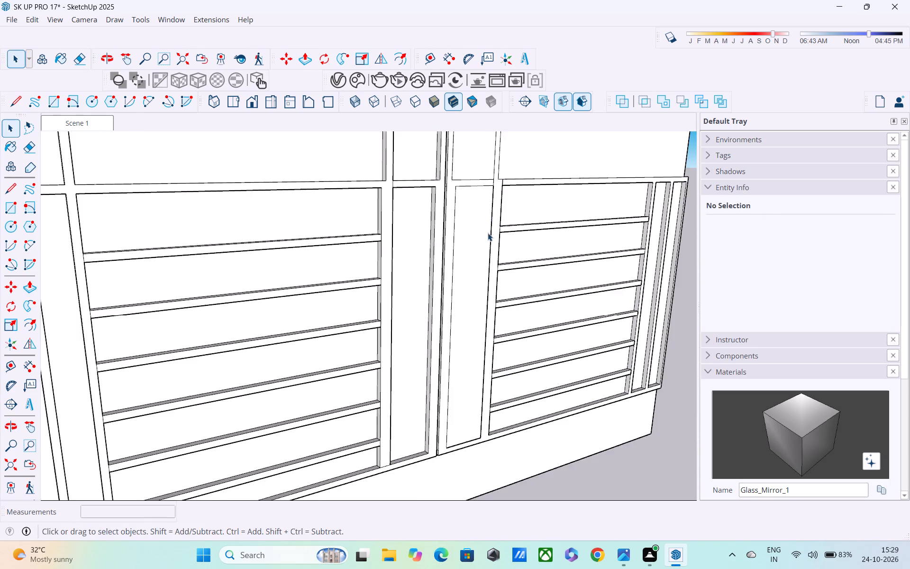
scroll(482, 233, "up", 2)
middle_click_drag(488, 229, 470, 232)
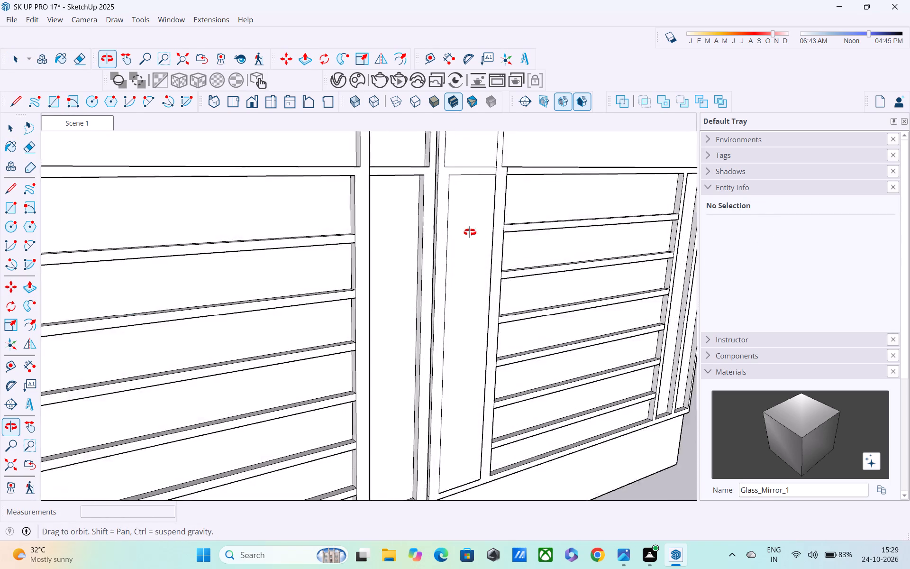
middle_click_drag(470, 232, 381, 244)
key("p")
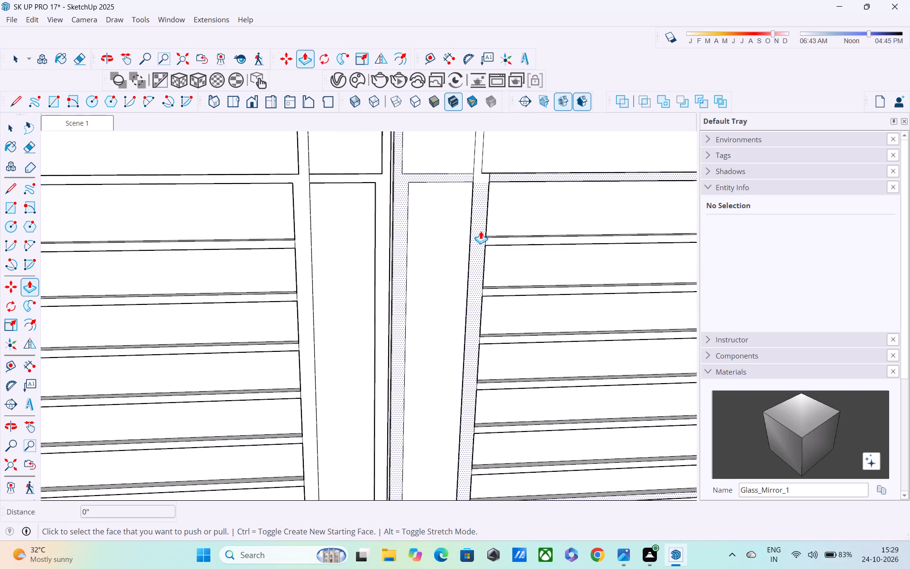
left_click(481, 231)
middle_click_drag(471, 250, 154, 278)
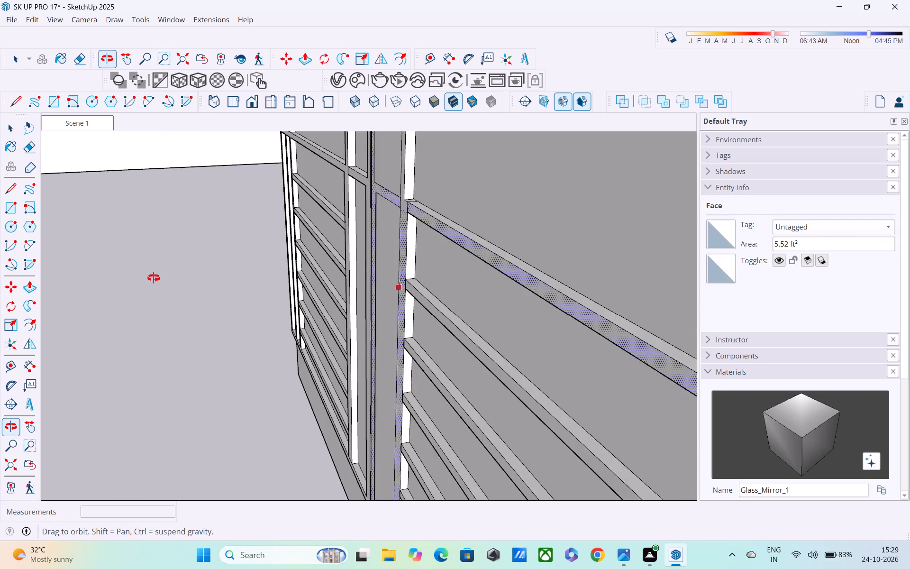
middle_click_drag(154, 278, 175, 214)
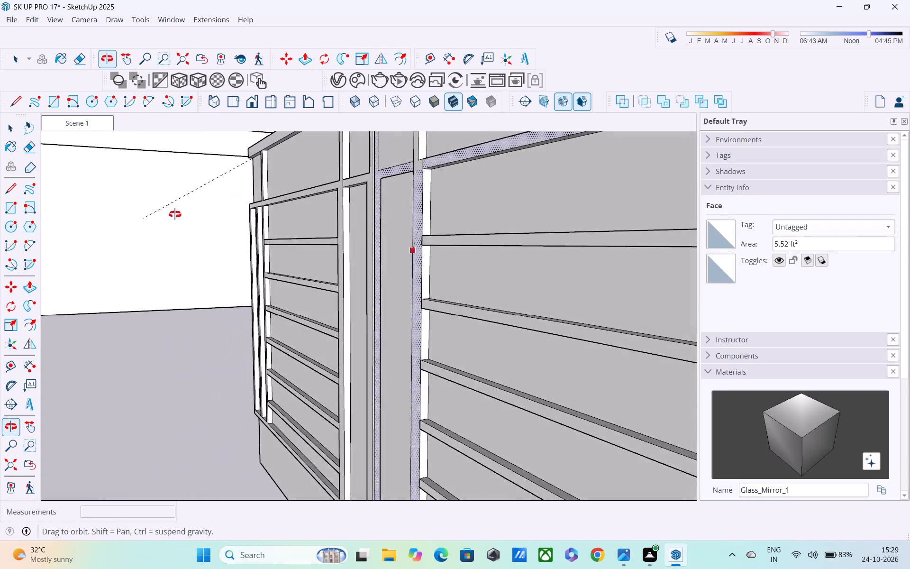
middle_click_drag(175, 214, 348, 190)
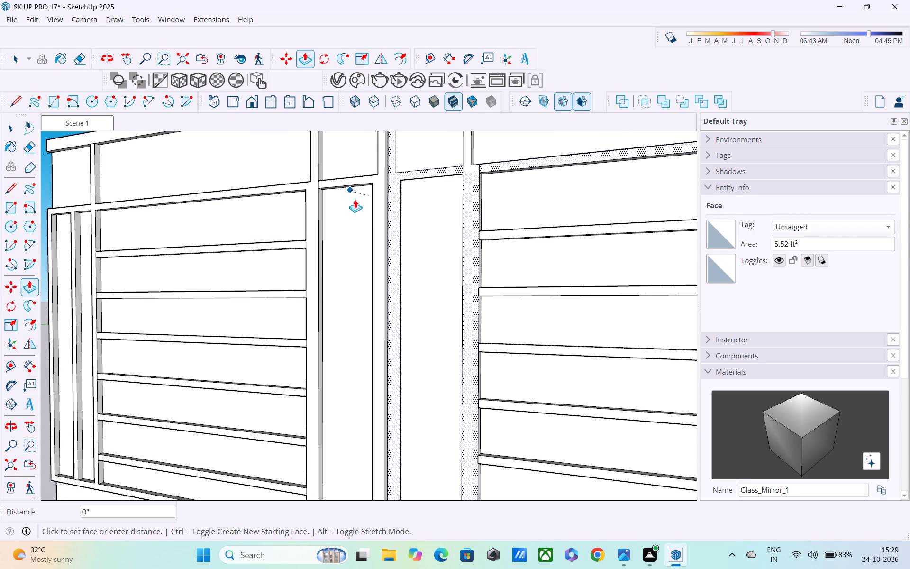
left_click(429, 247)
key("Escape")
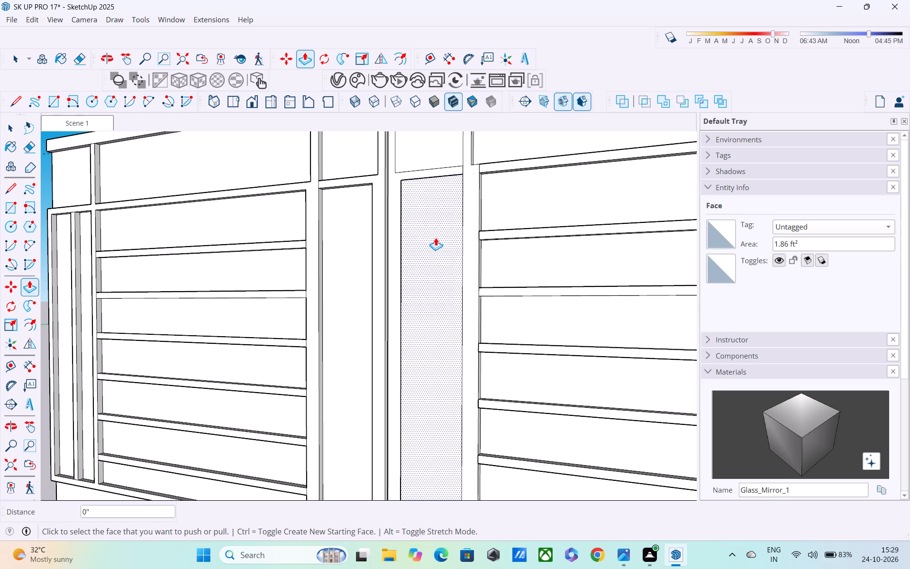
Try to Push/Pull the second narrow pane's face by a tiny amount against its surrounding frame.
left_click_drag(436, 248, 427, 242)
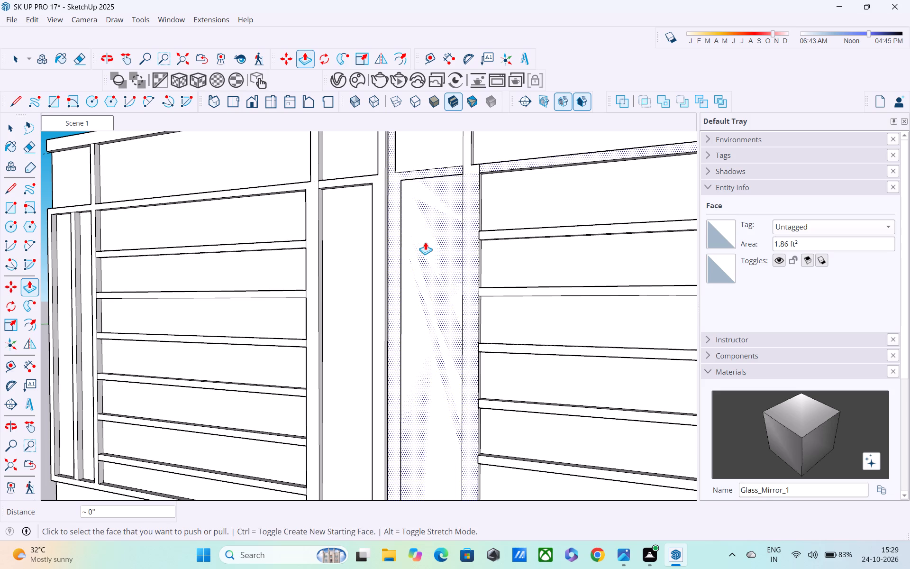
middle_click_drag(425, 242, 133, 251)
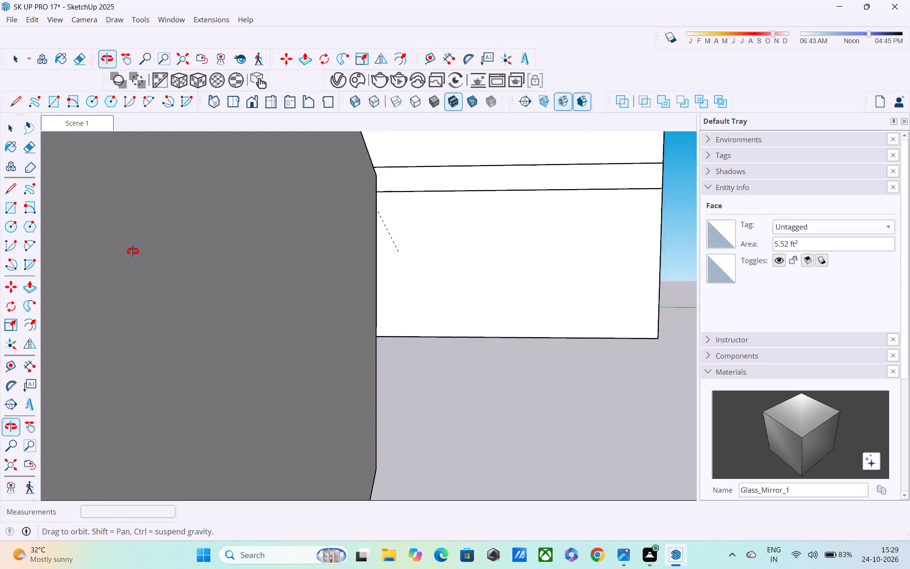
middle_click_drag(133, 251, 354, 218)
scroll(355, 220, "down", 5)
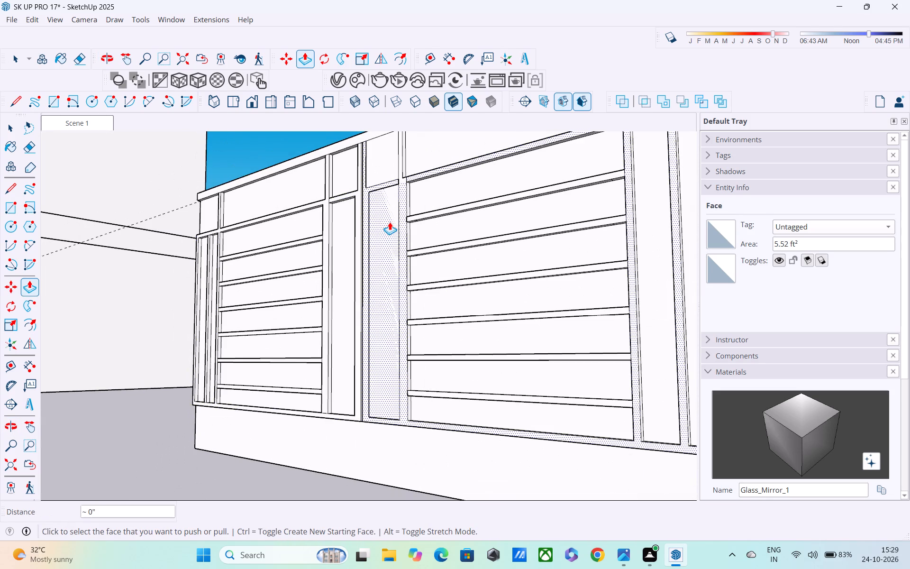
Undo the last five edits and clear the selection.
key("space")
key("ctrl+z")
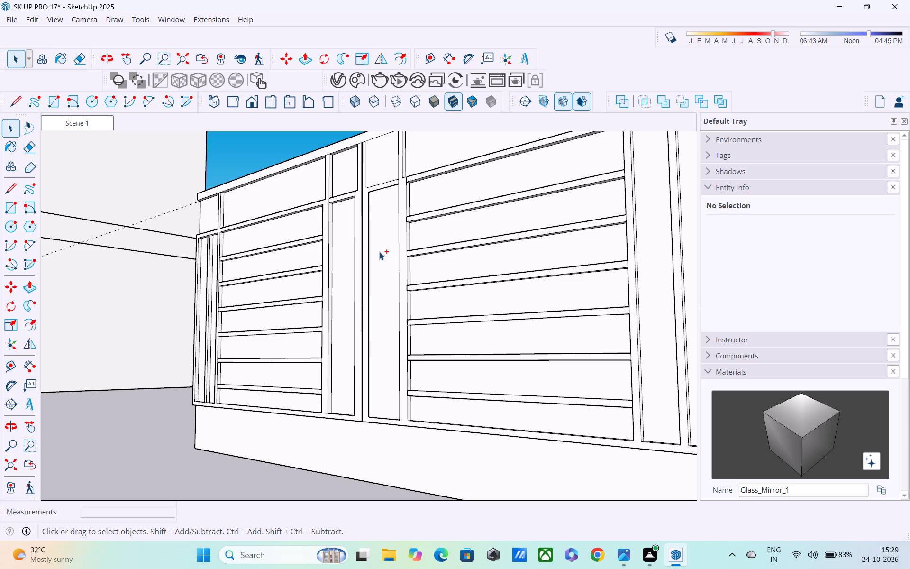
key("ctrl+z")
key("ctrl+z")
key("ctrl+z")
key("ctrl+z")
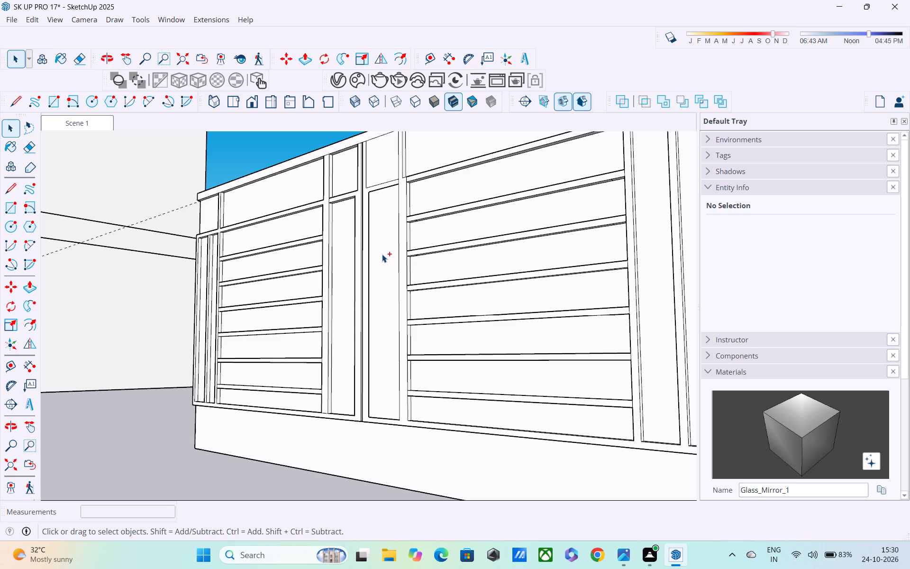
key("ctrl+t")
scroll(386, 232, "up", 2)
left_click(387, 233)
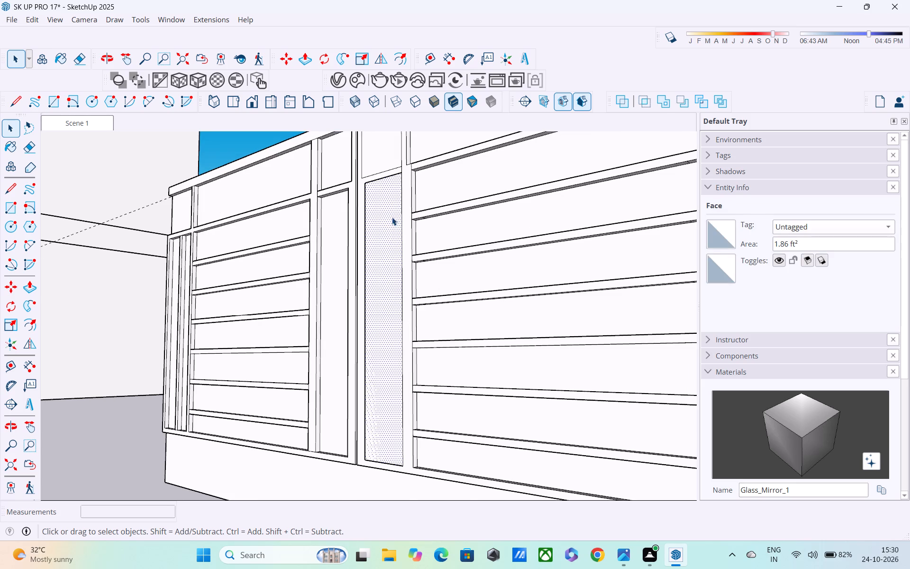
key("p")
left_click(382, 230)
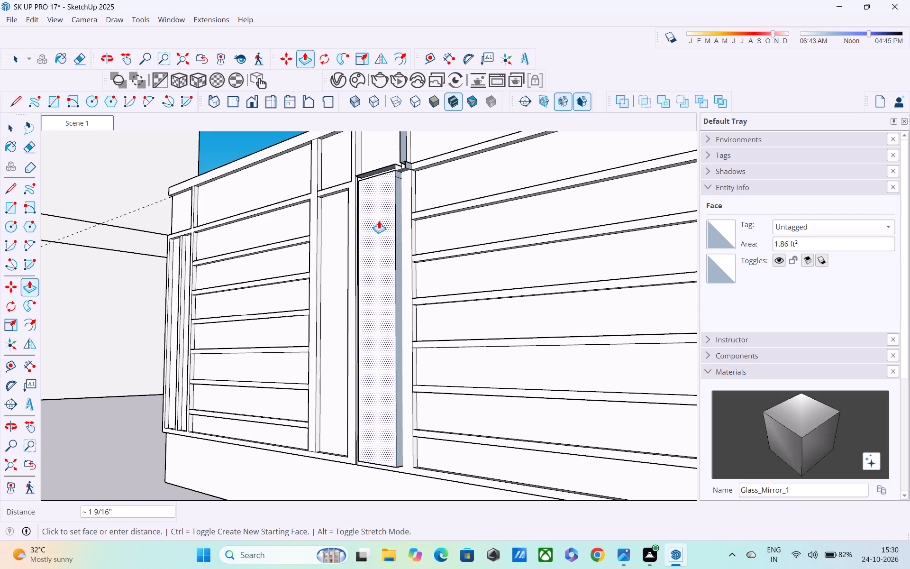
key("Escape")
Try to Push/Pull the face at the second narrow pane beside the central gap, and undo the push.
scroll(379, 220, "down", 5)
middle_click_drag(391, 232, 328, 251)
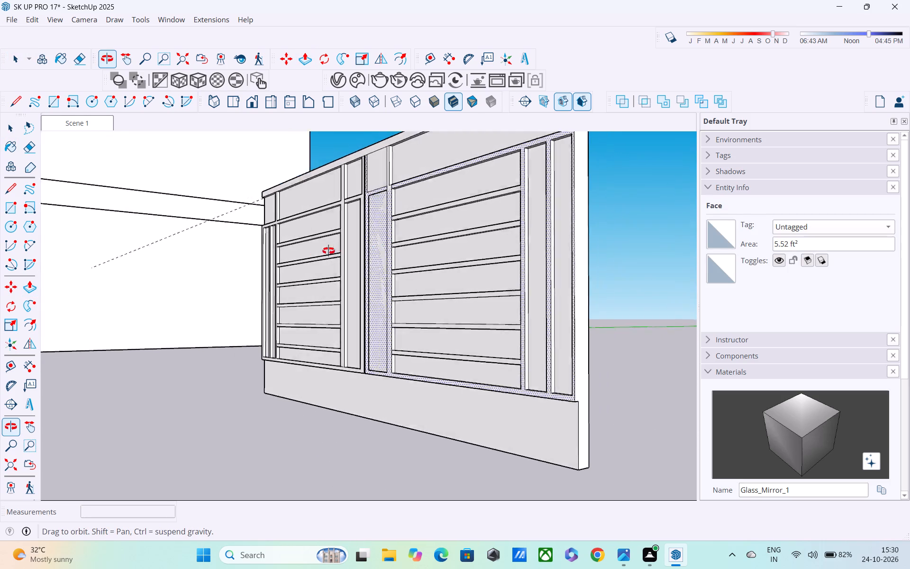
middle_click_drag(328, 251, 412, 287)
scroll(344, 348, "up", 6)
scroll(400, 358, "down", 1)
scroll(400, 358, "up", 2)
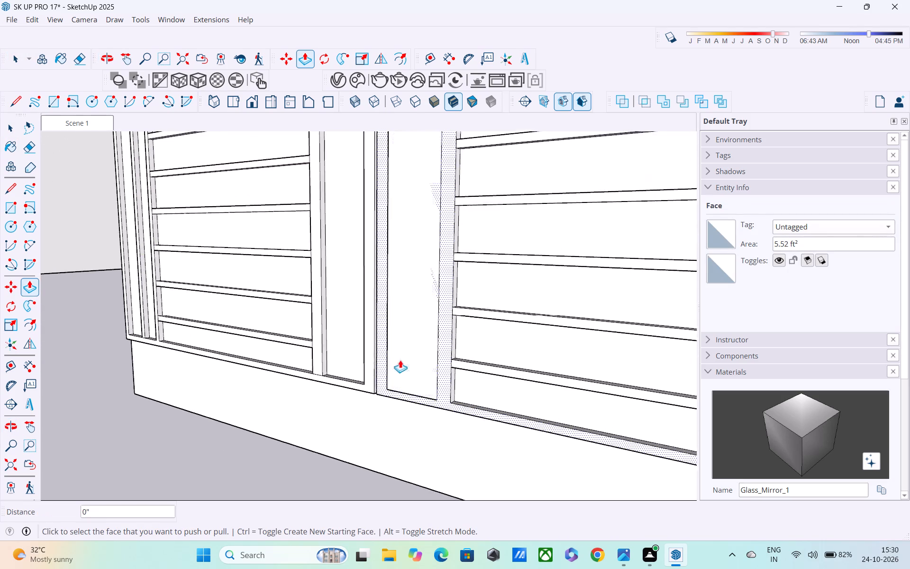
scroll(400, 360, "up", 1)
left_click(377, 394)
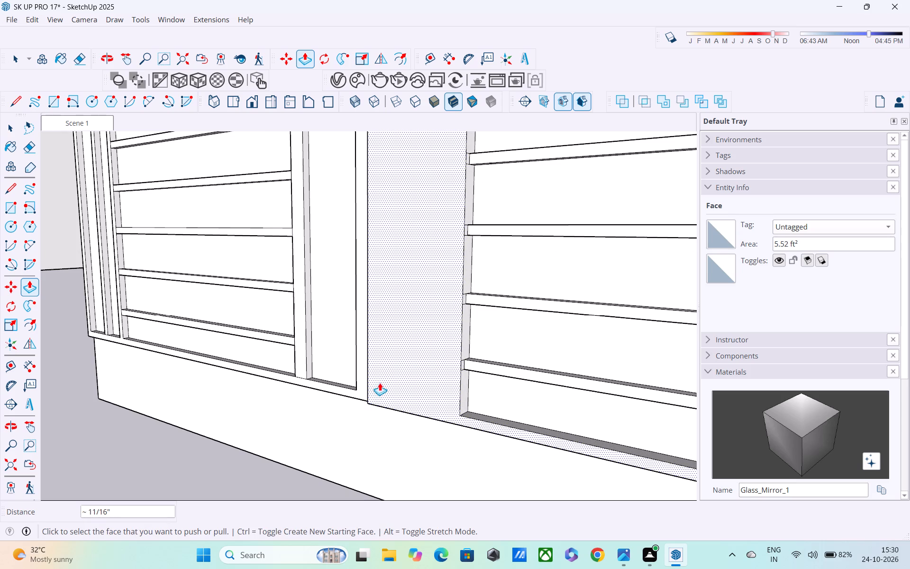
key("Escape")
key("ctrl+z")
Delete the second narrow pane's face beside the central gap.
middle_click_drag(421, 340, 401, 301)
key("space")
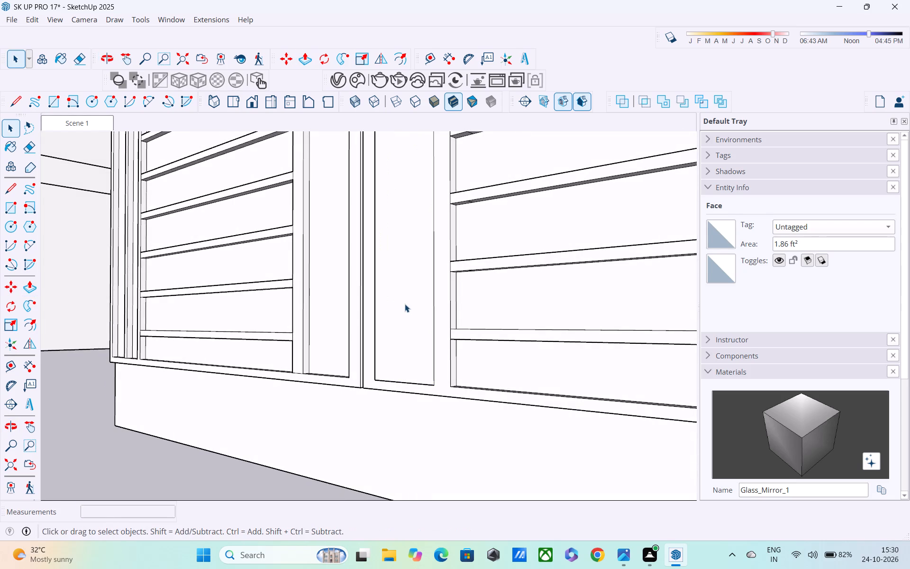
left_click(405, 305)
key("Delete")
key("Delete")
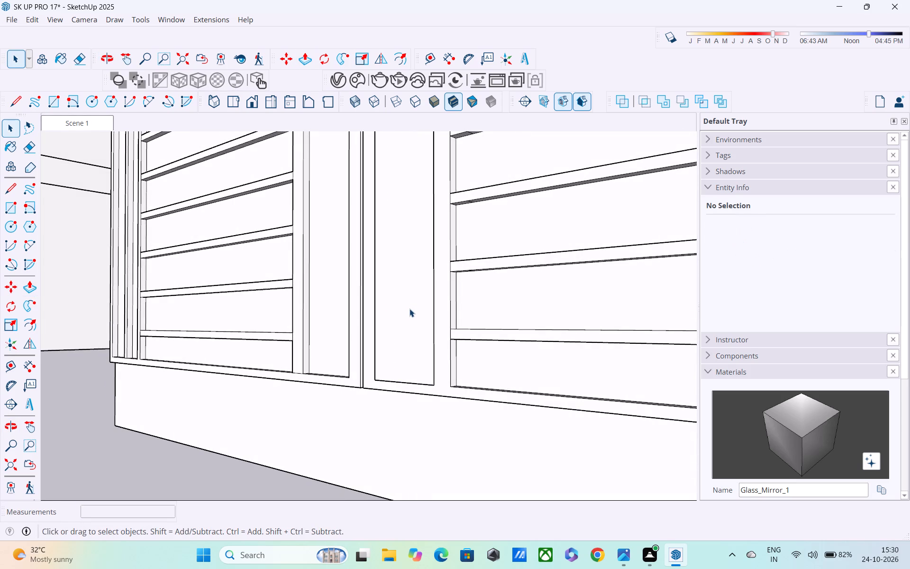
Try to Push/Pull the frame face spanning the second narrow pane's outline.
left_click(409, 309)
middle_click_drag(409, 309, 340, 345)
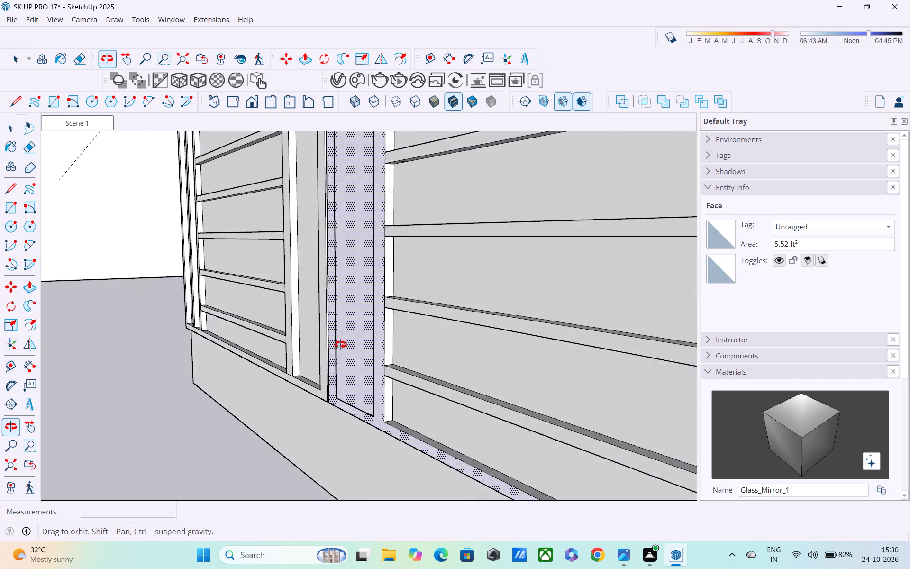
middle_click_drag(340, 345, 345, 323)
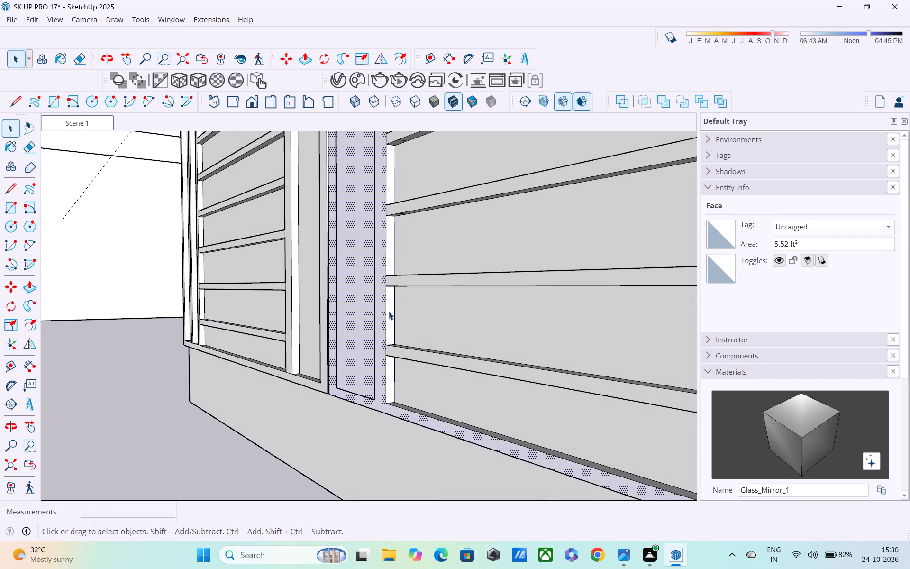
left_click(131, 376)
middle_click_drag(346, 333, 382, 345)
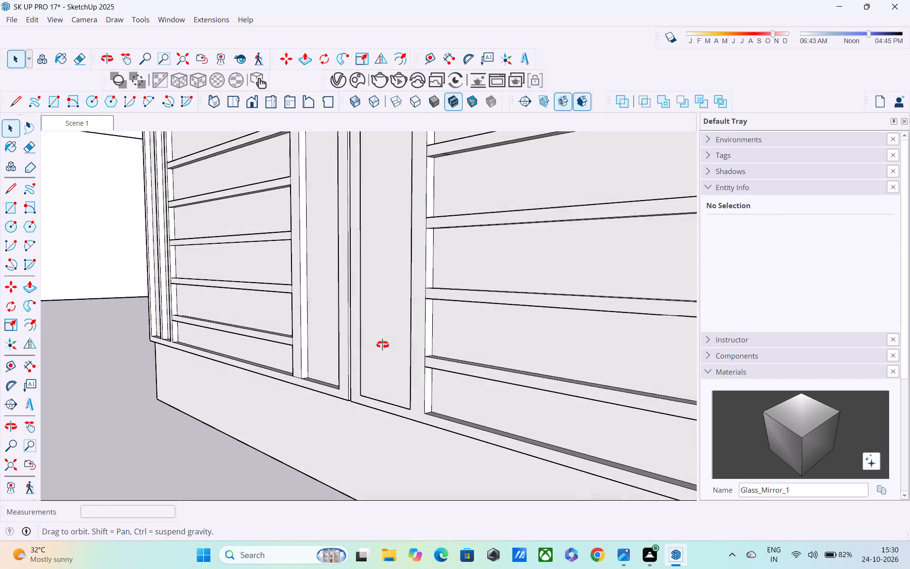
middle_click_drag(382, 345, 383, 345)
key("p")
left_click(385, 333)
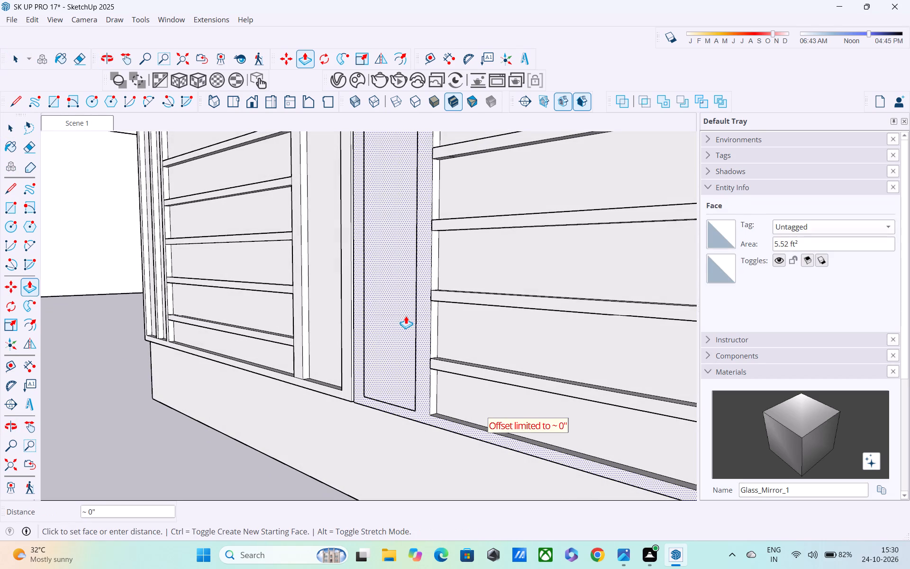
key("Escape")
Examine the frames, narrow panes and upper band around the central gap from the front, above and below.
middle_click_drag(381, 318, 570, 317)
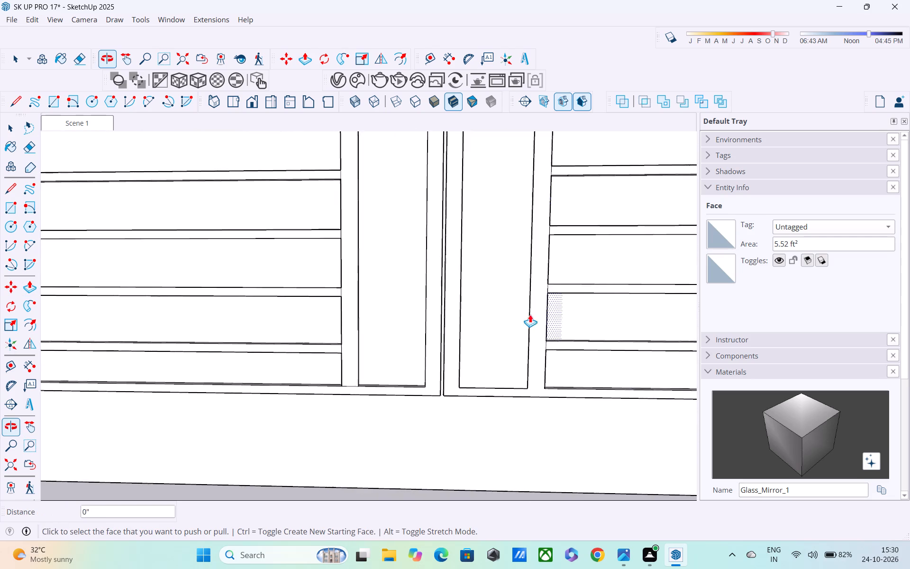
scroll(513, 313, "down", 18)
scroll(316, 323, "up", 1)
left_click(264, 324)
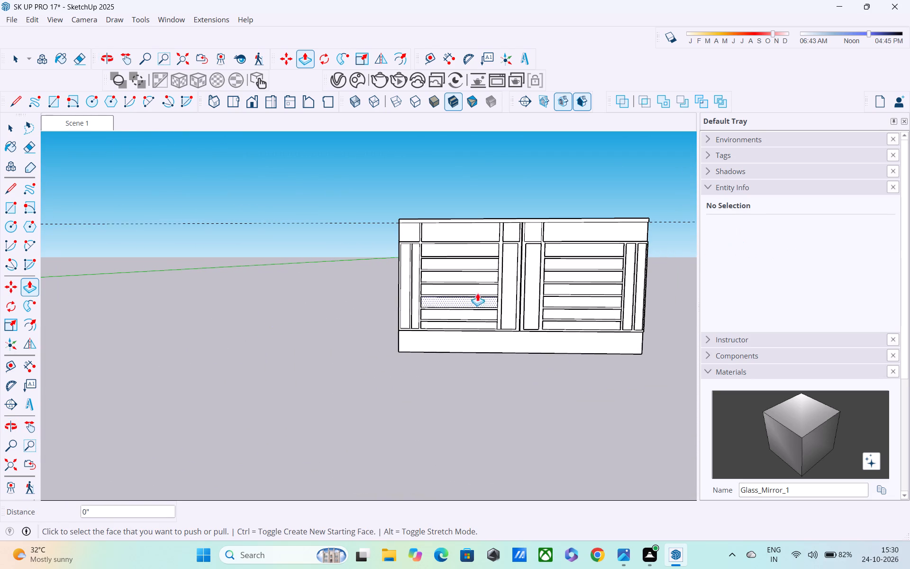
middle_click_drag(485, 293, 197, 427)
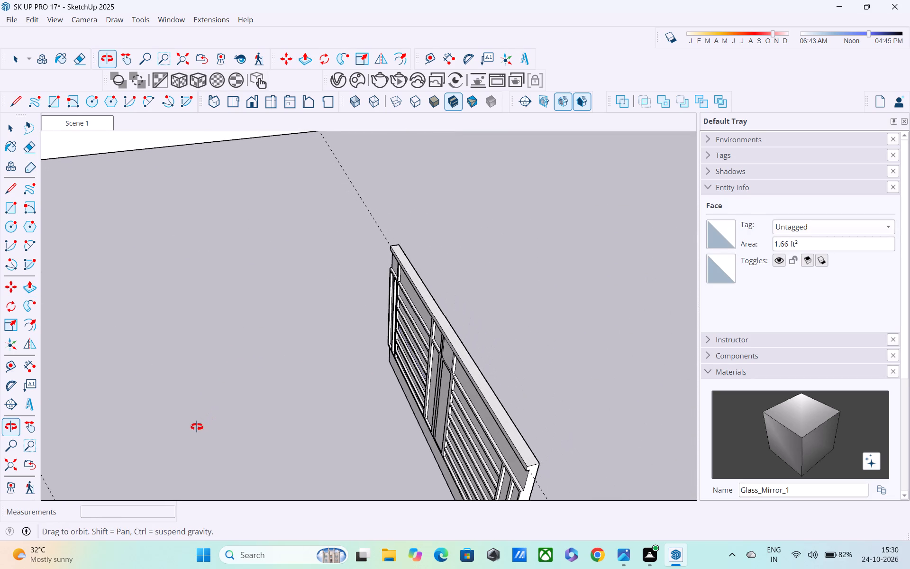
middle_click_drag(197, 427, 196, 425)
scroll(360, 357, "up", 4)
scroll(484, 348, "up", 3)
middle_click_drag(485, 346, 447, 281)
scroll(485, 346, "up", 1)
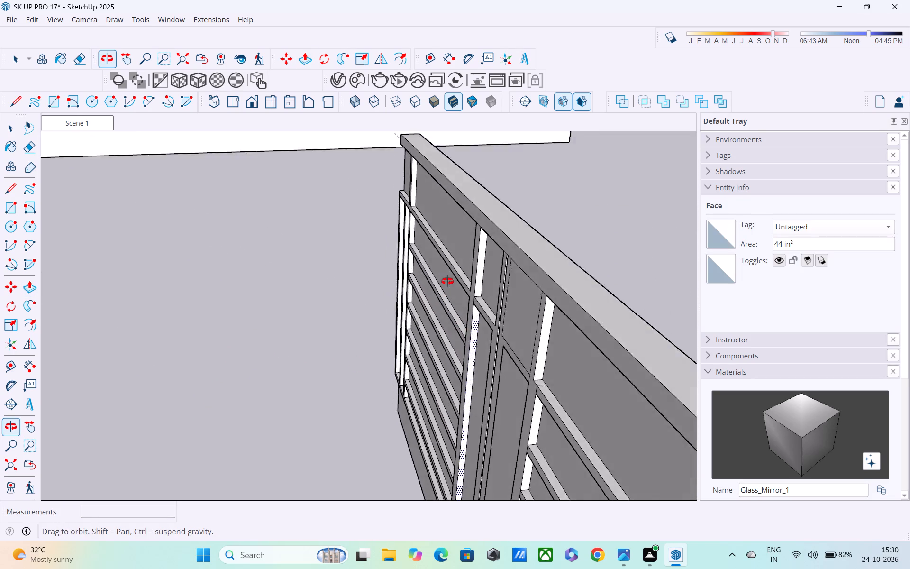
middle_click_drag(447, 281, 452, 235)
scroll(510, 276, "up", 7)
scroll(508, 277, "down", 1)
scroll(507, 278, "up", 4)
scroll(503, 278, "down", 1)
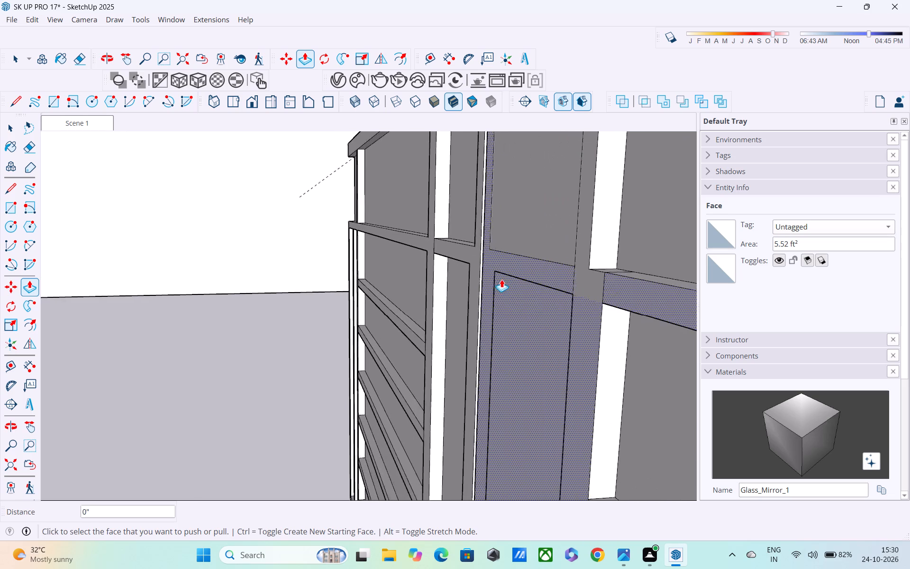
middle_click_drag(499, 281, 469, 228)
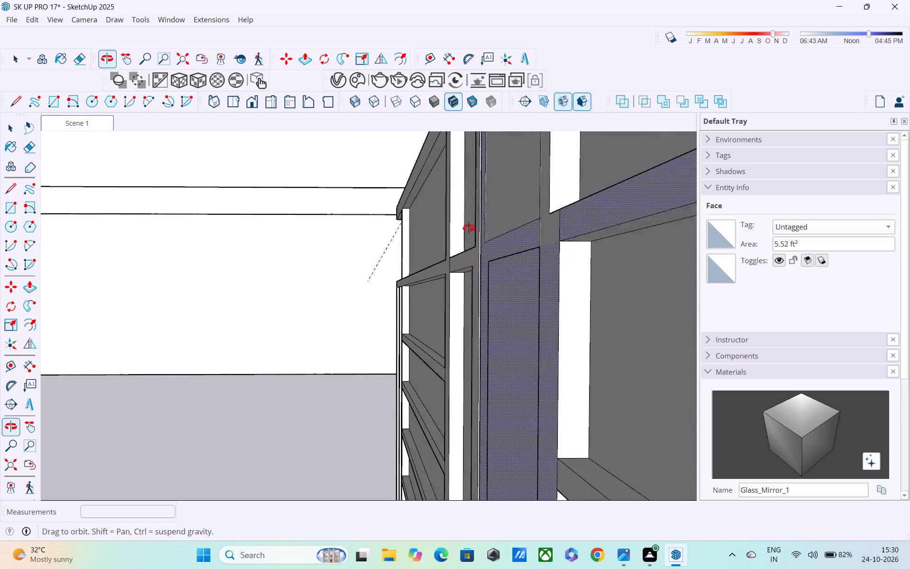
middle_click_drag(469, 228, 473, 188)
scroll(484, 226, "down", 4)
scroll(489, 279, "down", 12)
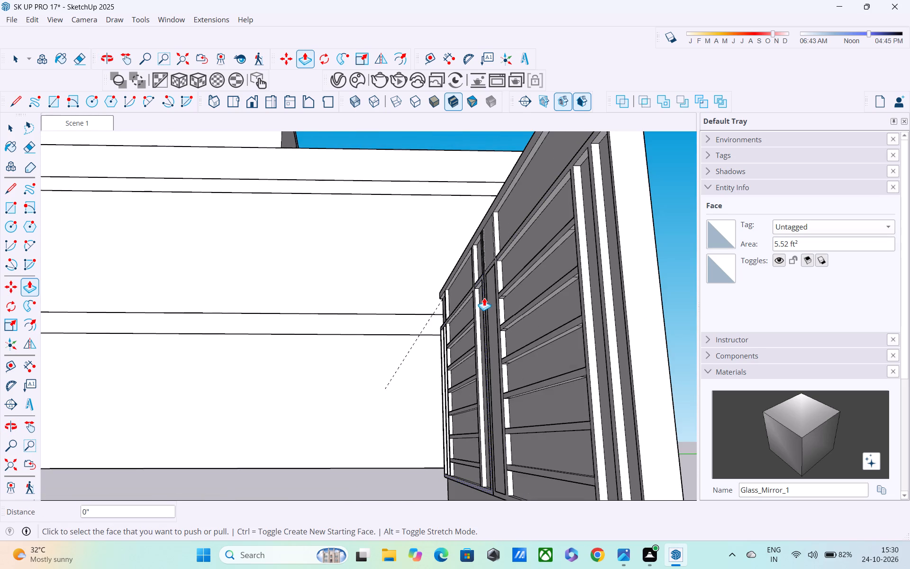
middle_click_drag(482, 303, 716, 298)
scroll(520, 296, "down", 6)
middle_click_drag(478, 313, 495, 321)
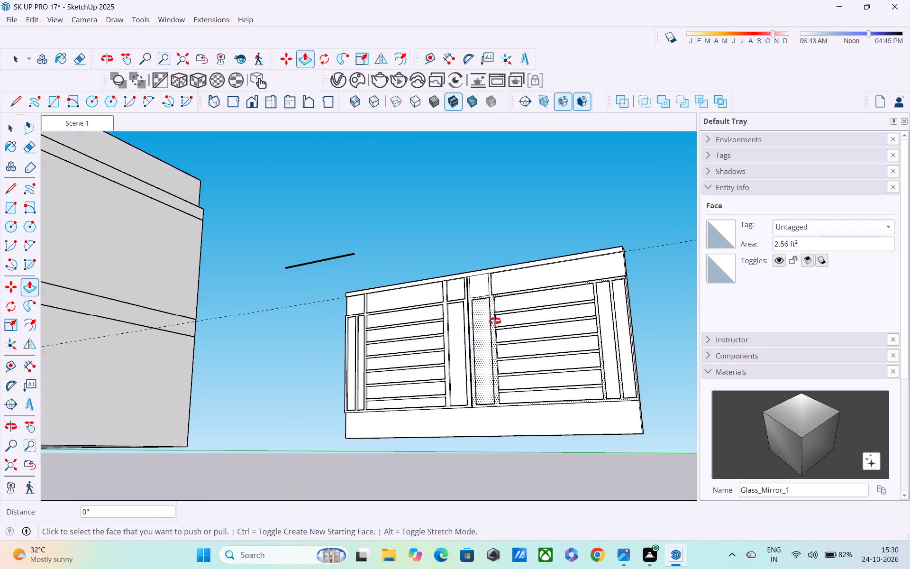
middle_click_drag(495, 321, 563, 338)
key("m")
left_click(525, 225)
key("space")
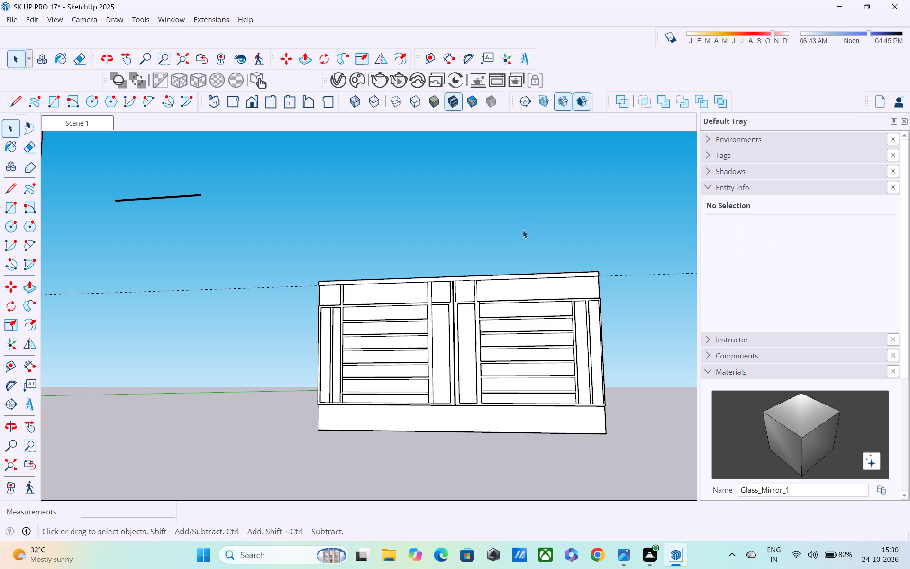
Delete the face filling the upper-band opening directly above the second narrow pane.
middle_click_drag(428, 414, 428, 459)
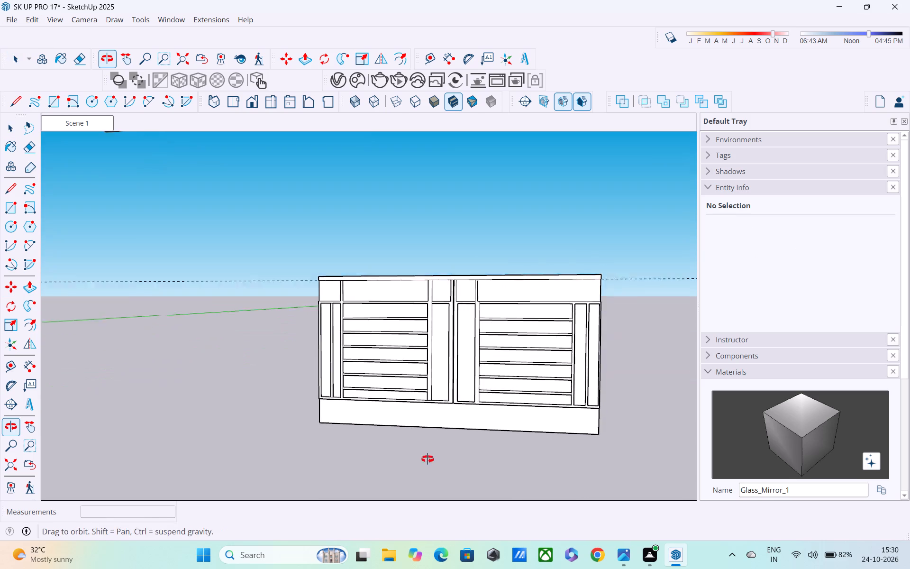
middle_click_drag(428, 459, 514, 457)
scroll(259, 446, "up", 3)
scroll(361, 408, "up", 3)
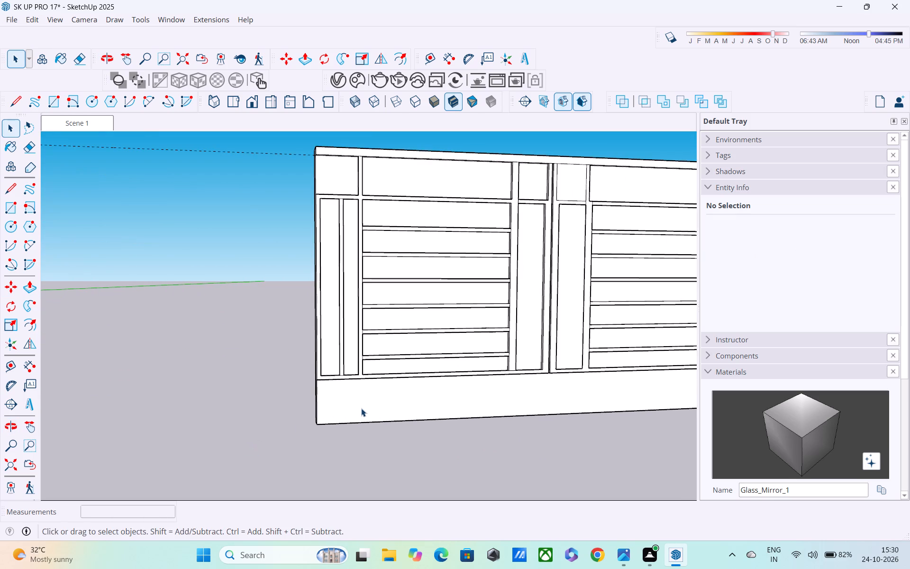
middle_click_drag(438, 408, 402, 494, "shift")
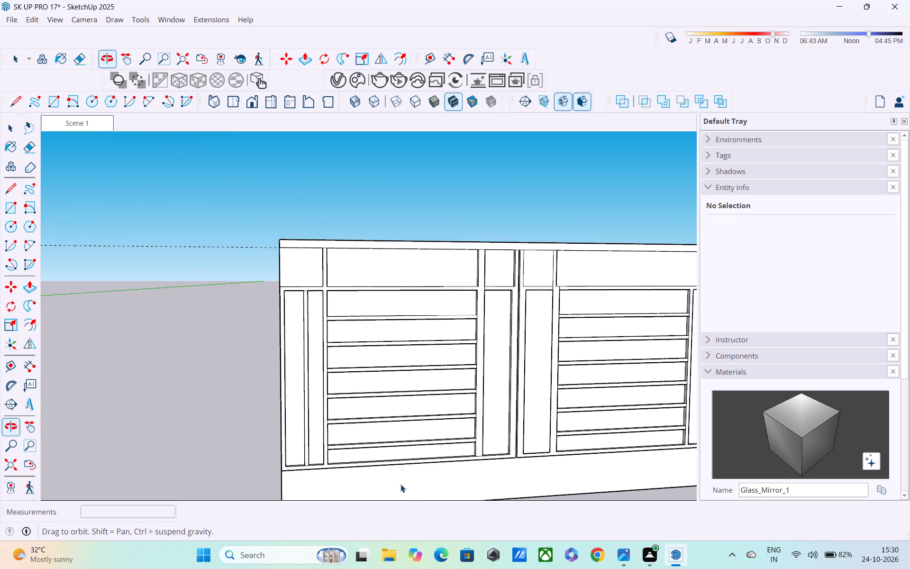
scroll(505, 313, "up", 4)
scroll(507, 275, "up", 4)
middle_click_drag(507, 284, 501, 385)
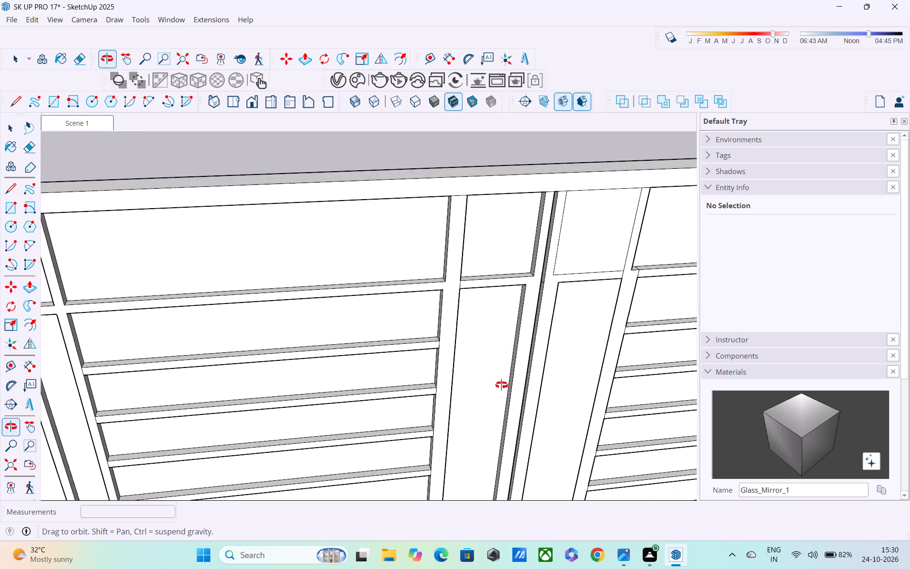
middle_click_drag(501, 385, 227, 364)
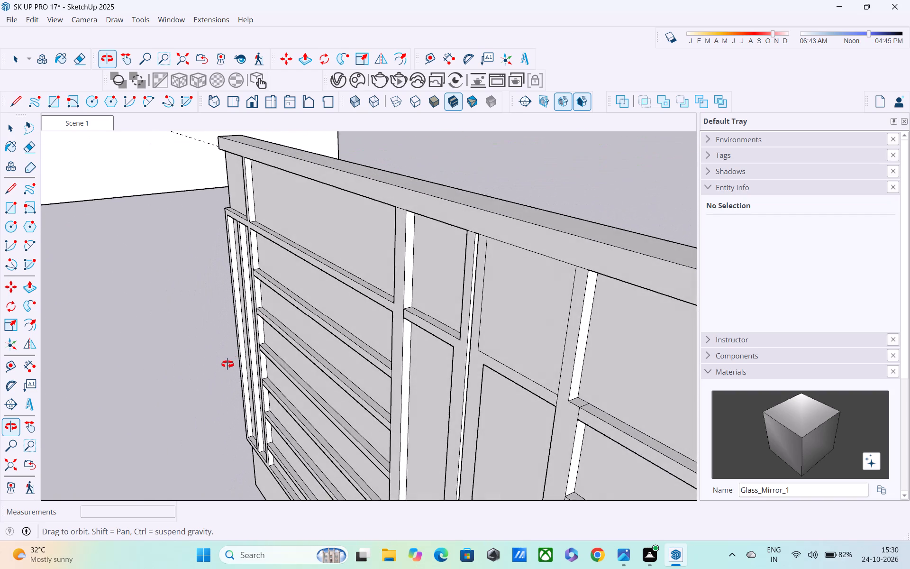
middle_click_drag(227, 364, 264, 355)
left_click(574, 303)
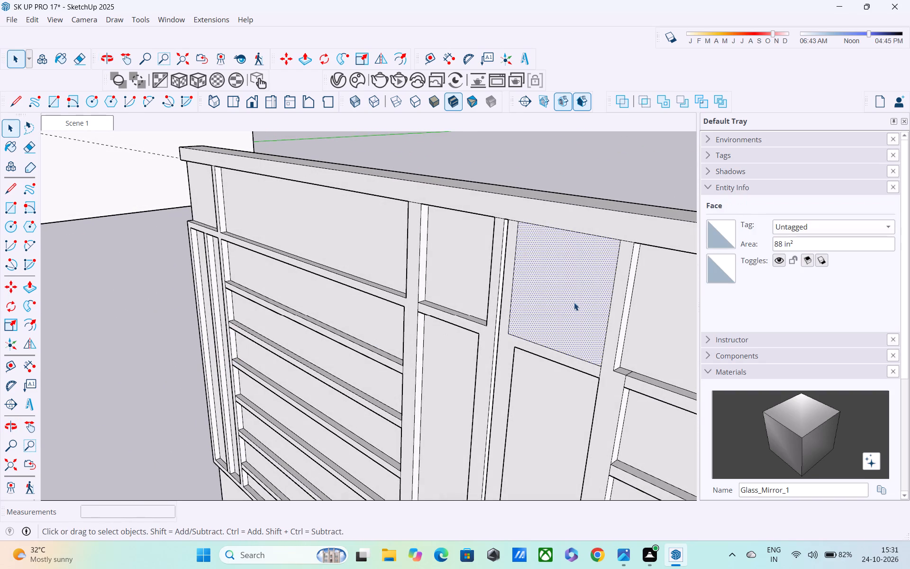
key("Delete")
Select the second window's frame face with its bounding edges to inspect its extent, and clear the selection.
middle_click_drag(563, 330, 496, 288)
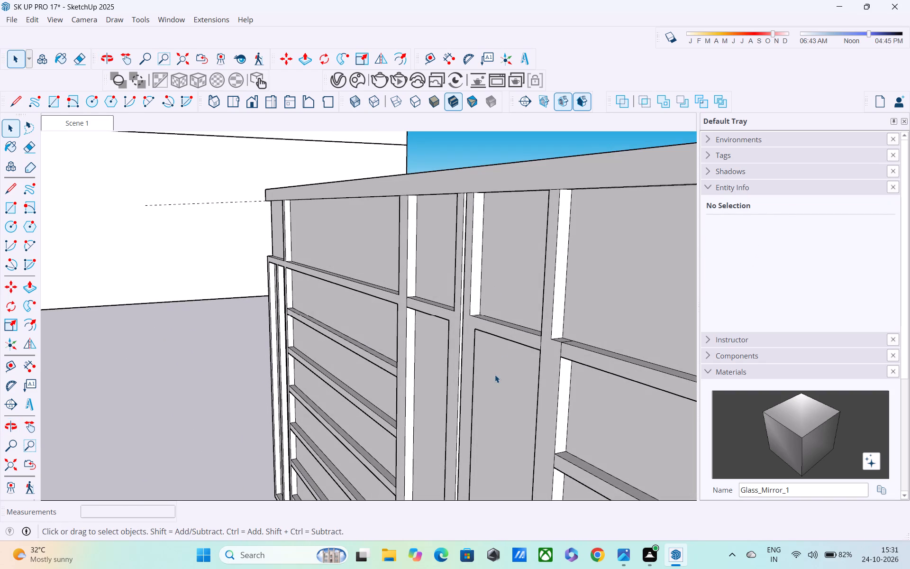
left_click(495, 375)
double_click(499, 373)
middle_click_drag(512, 364, 565, 370)
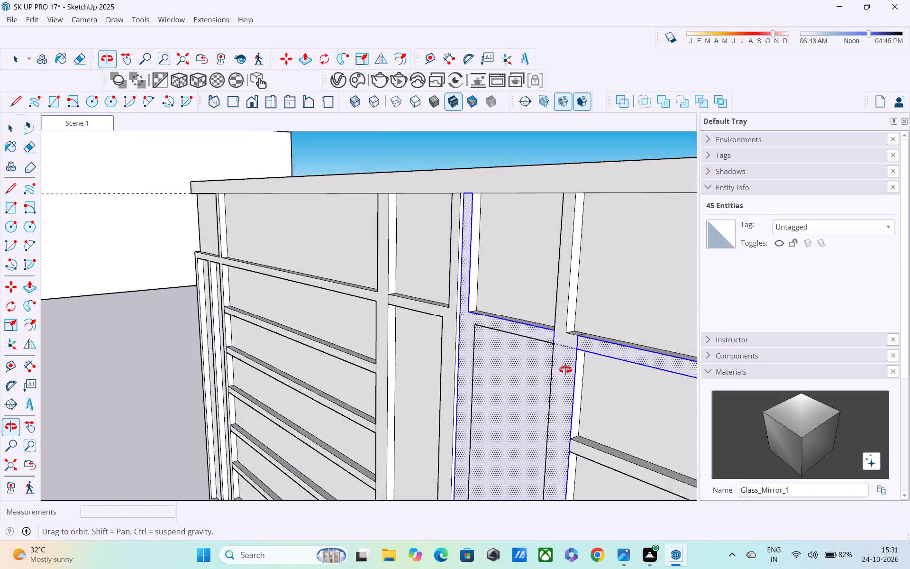
middle_click_drag(565, 370, 650, 357)
scroll(651, 357, "up", 1)
scroll(644, 355, "down", 5)
scroll(548, 357, "down", 6)
middle_click_drag(547, 365, 538, 322)
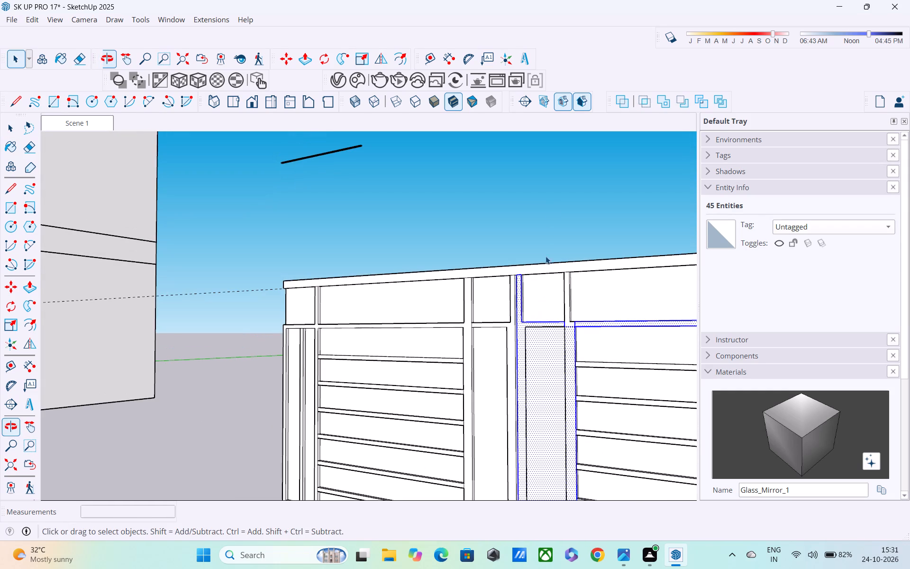
left_click(551, 201)
Erase the short leftover edge across the rail where the second slatted window meets the stile beside its narrow pane.
scroll(548, 381, "up", 2)
scroll(573, 298, "up", 7)
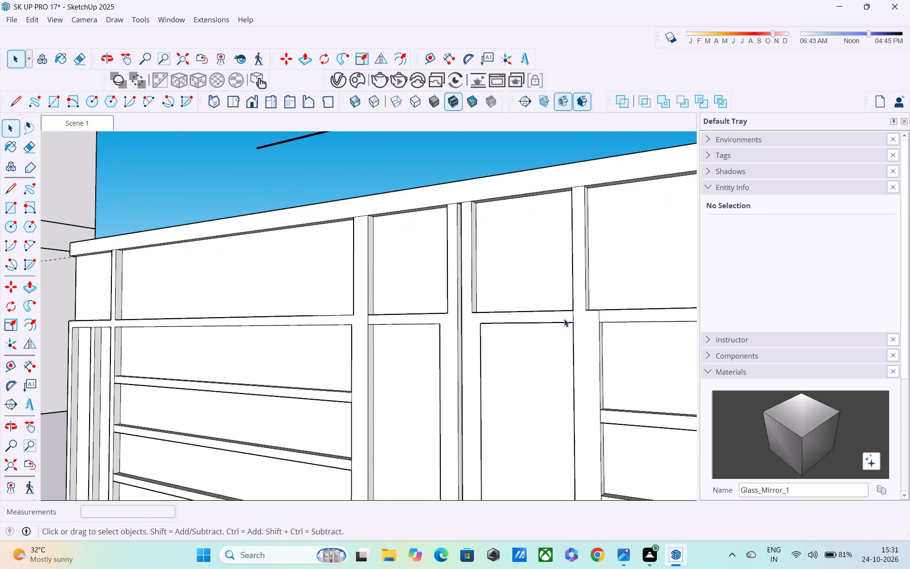
scroll(564, 319, "up", 5)
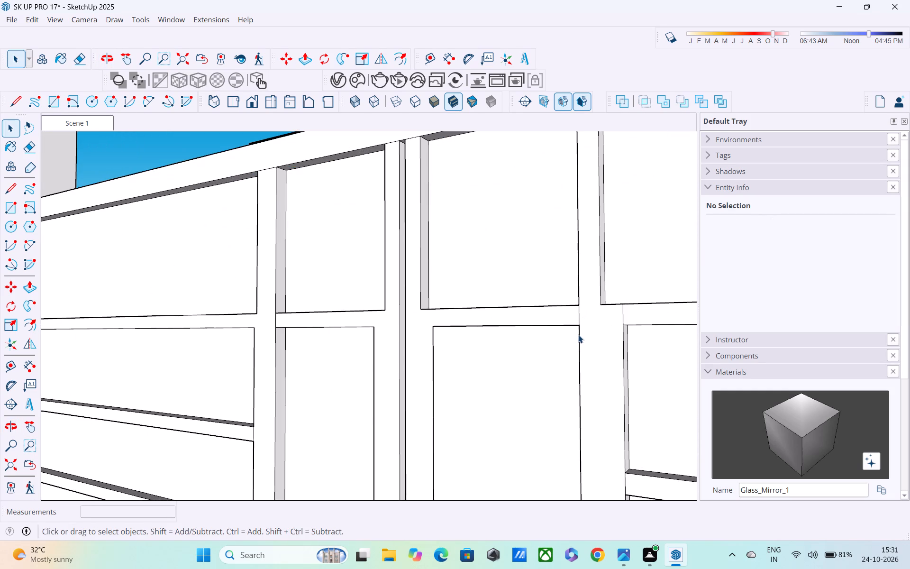
key("e")
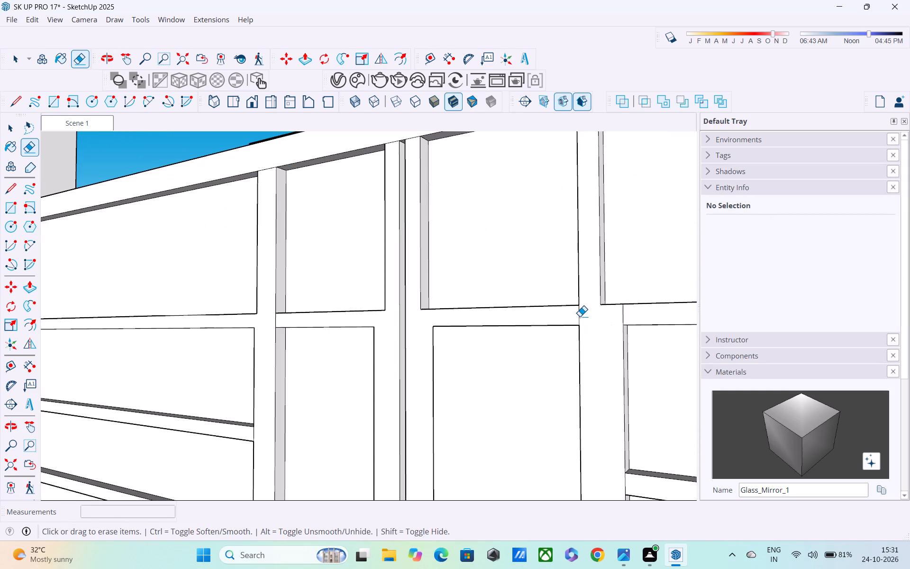
left_click(580, 316)
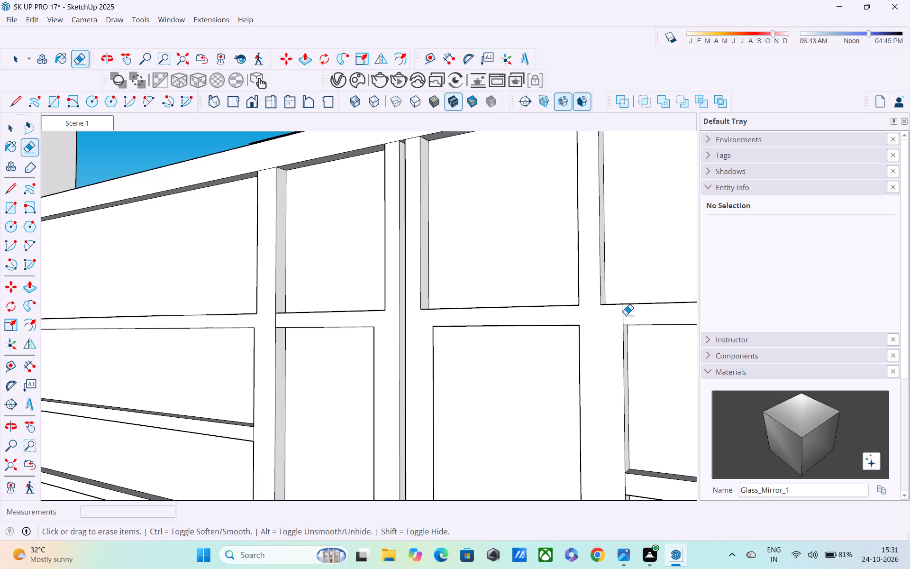
left_click(621, 312)
scroll(504, 364, "down", 2)
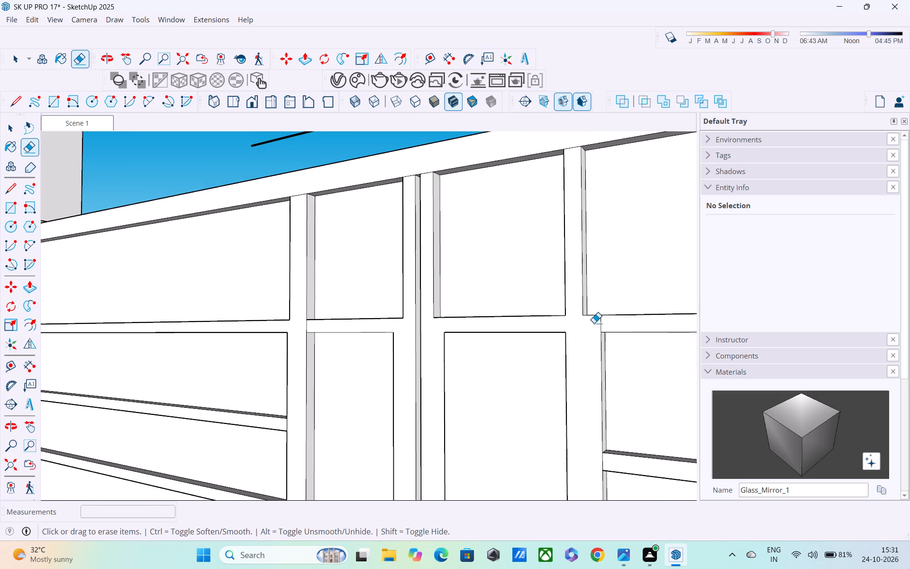
left_click(597, 326)
scroll(600, 326, "down", 4)
middle_click_drag(512, 352, 379, 290)
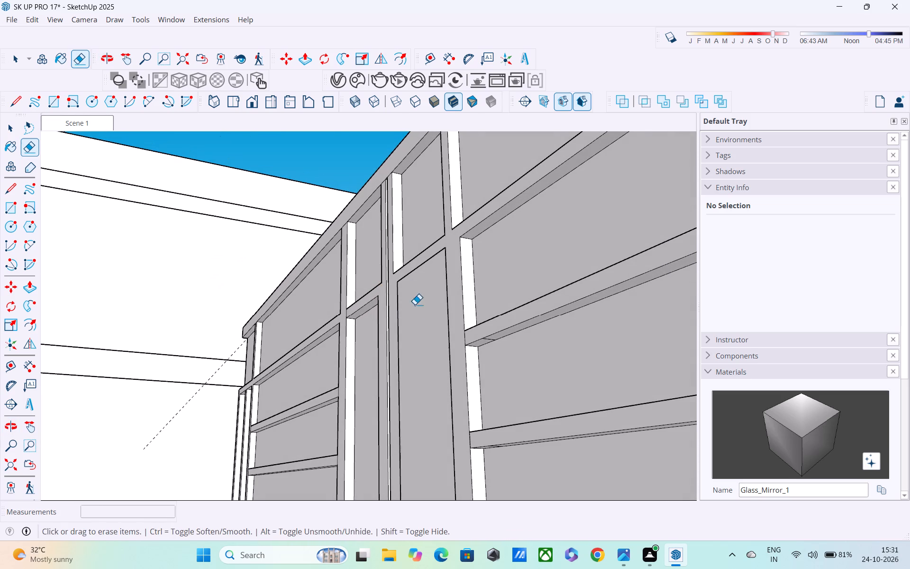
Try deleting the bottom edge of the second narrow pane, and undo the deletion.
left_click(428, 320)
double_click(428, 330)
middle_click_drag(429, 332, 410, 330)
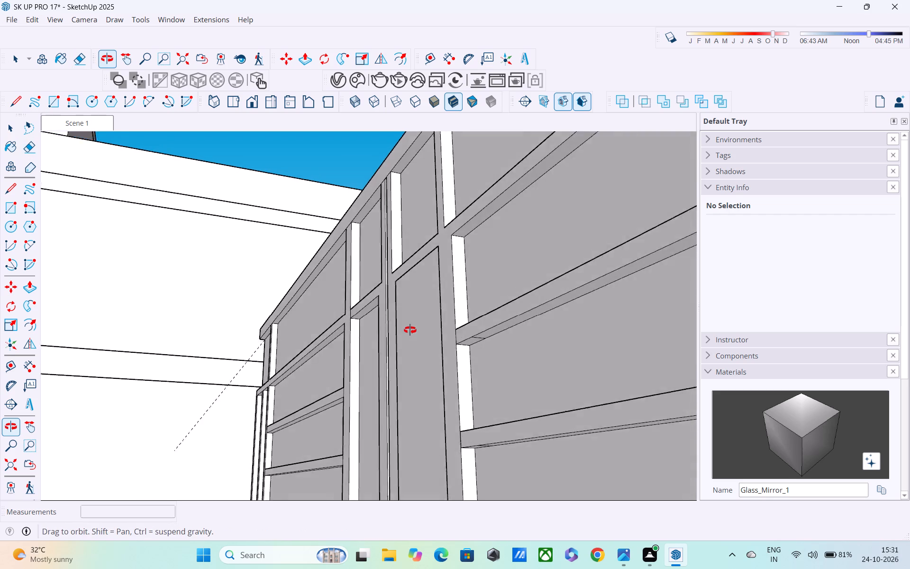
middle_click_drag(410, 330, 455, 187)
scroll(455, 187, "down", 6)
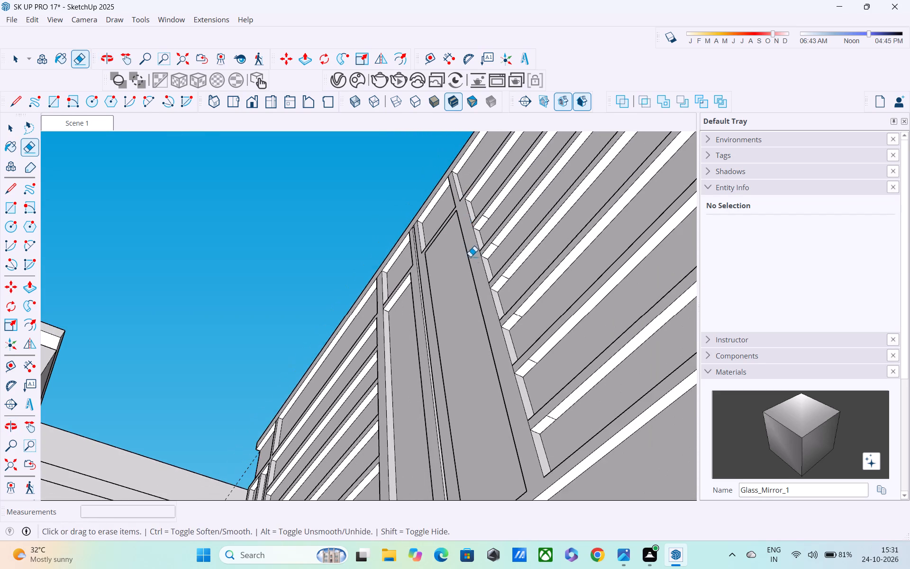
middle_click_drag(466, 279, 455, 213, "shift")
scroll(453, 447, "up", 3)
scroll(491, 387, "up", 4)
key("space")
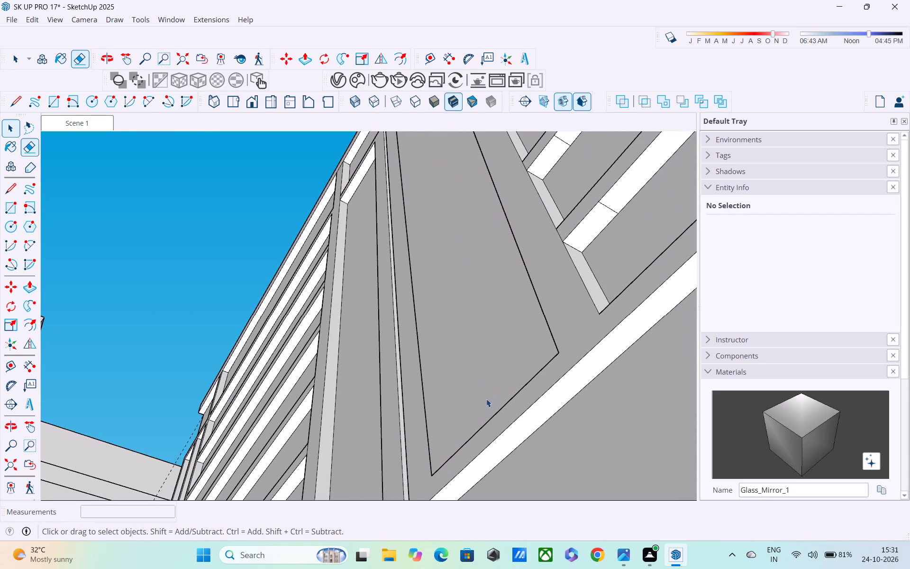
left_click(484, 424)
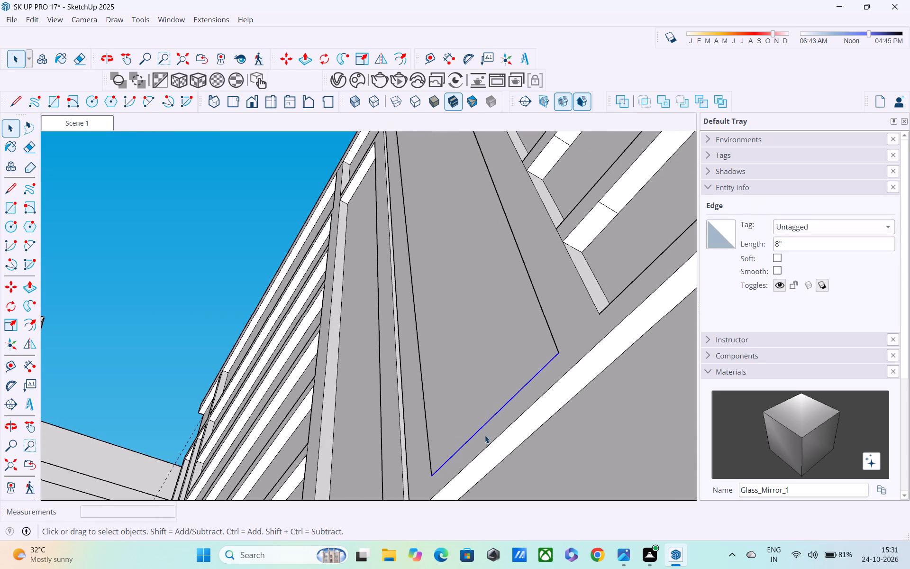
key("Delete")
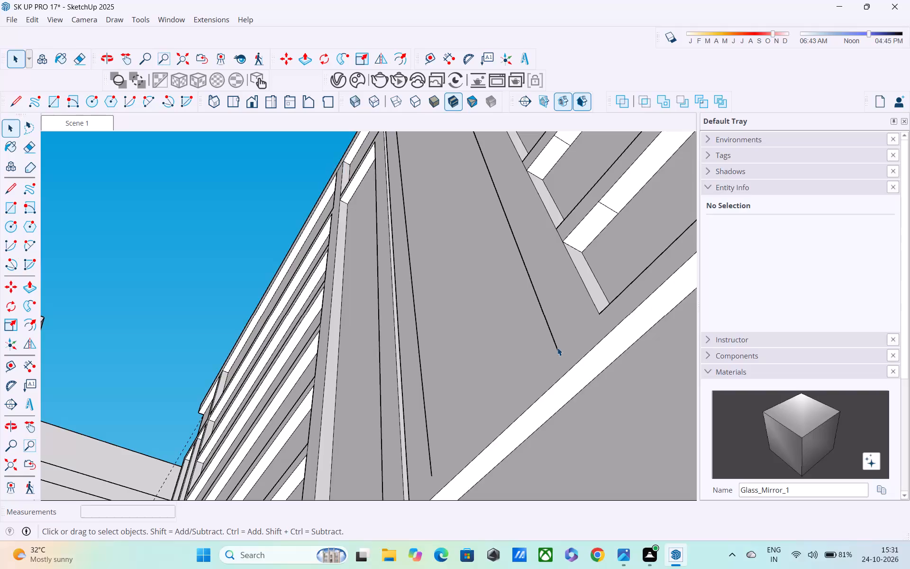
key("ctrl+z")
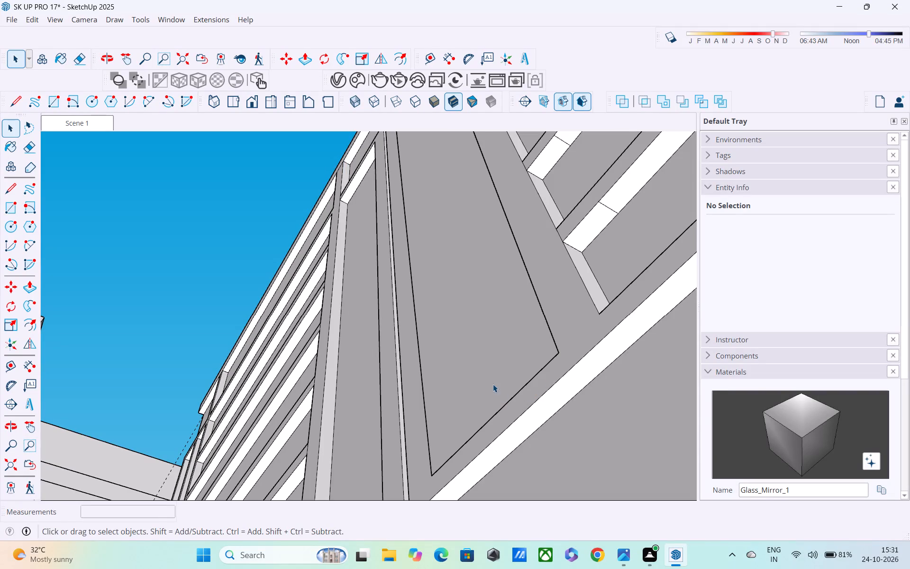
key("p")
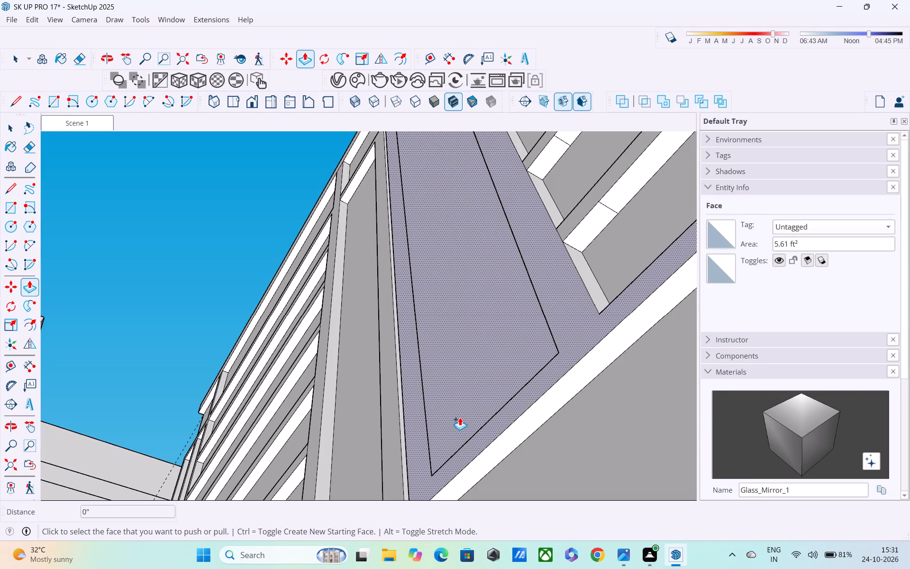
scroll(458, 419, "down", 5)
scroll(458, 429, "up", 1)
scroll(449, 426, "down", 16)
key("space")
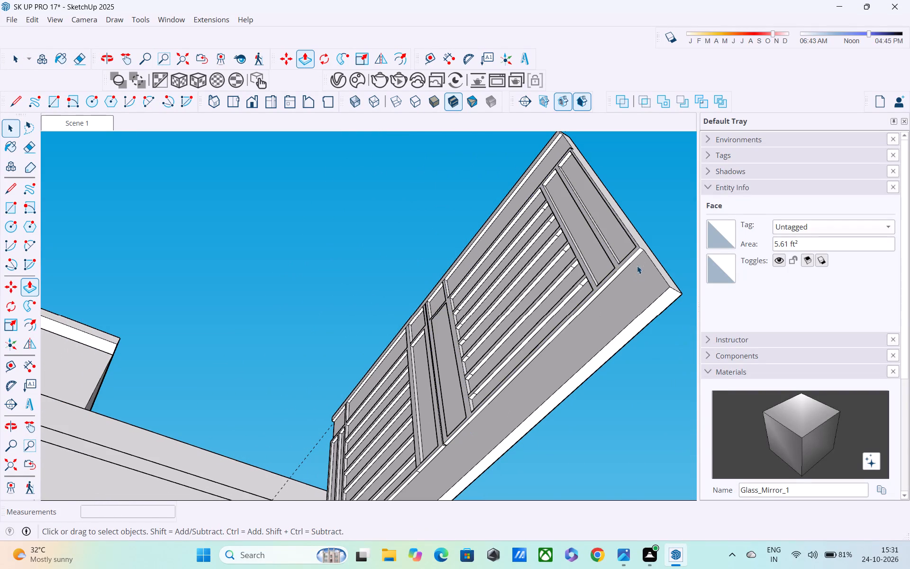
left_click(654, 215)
Paint the three lowest panels between the second window's slats, with their end strips nearest the central gap, in Wood_Veneer_15_1K from the Wood collection.
middle_click_drag(627, 257, 751, 396)
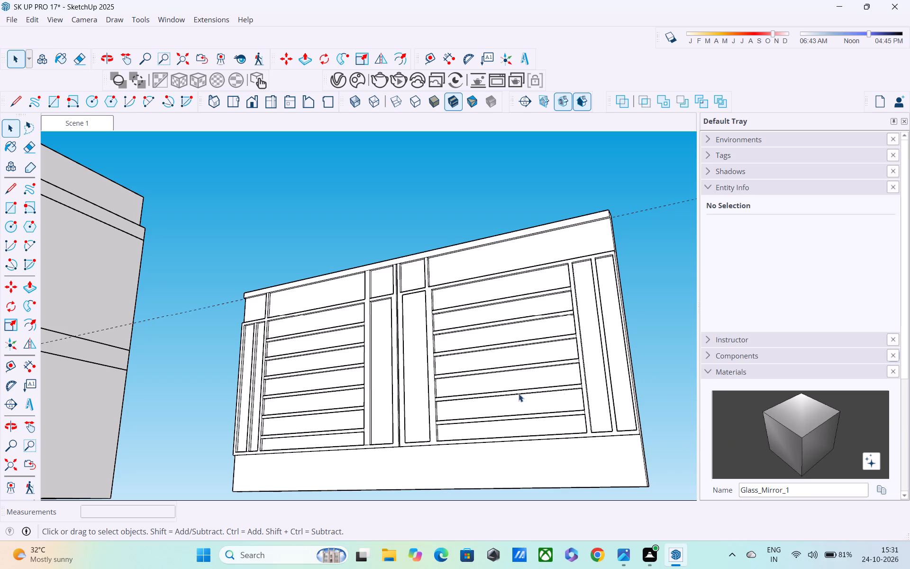
left_click(824, 375)
left_click(766, 375)
scroll(799, 477, "down", 1)
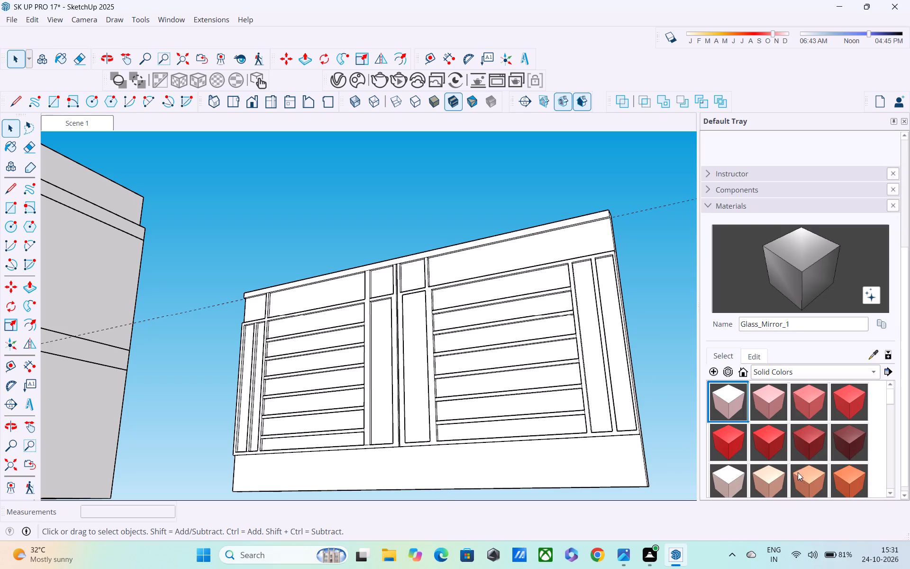
left_click(784, 369)
left_click(779, 398)
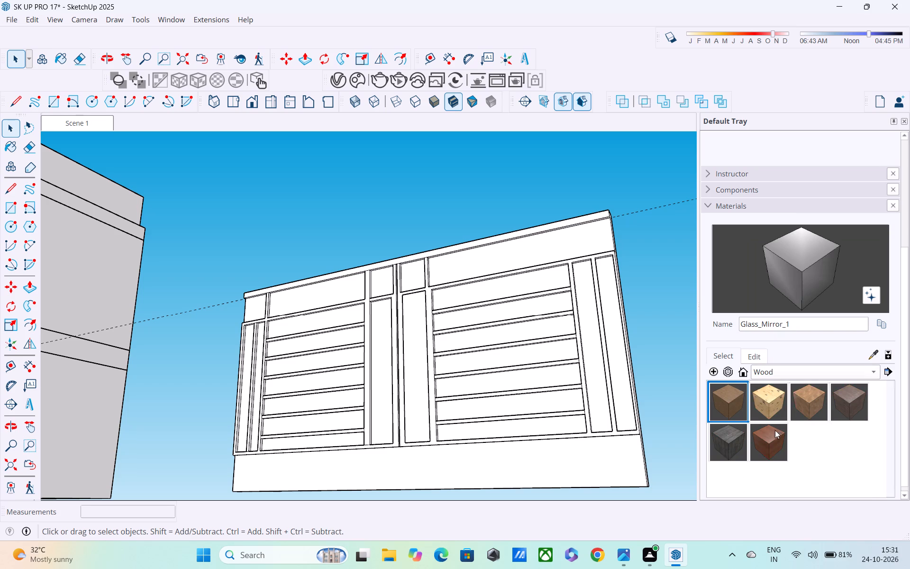
left_click(761, 449)
left_click(518, 423)
left_click(506, 405)
scroll(412, 427, "down", 1)
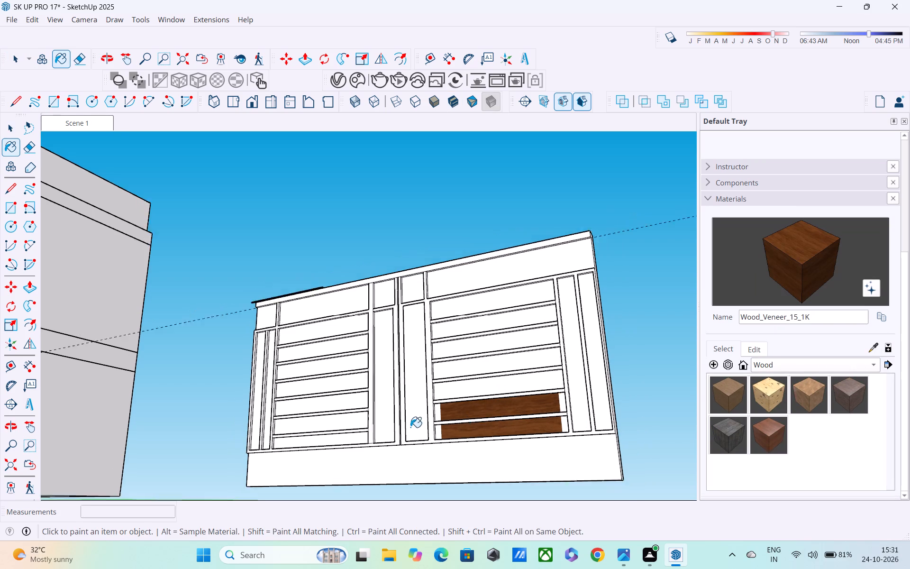
scroll(410, 427, "up", 7)
left_click(455, 436)
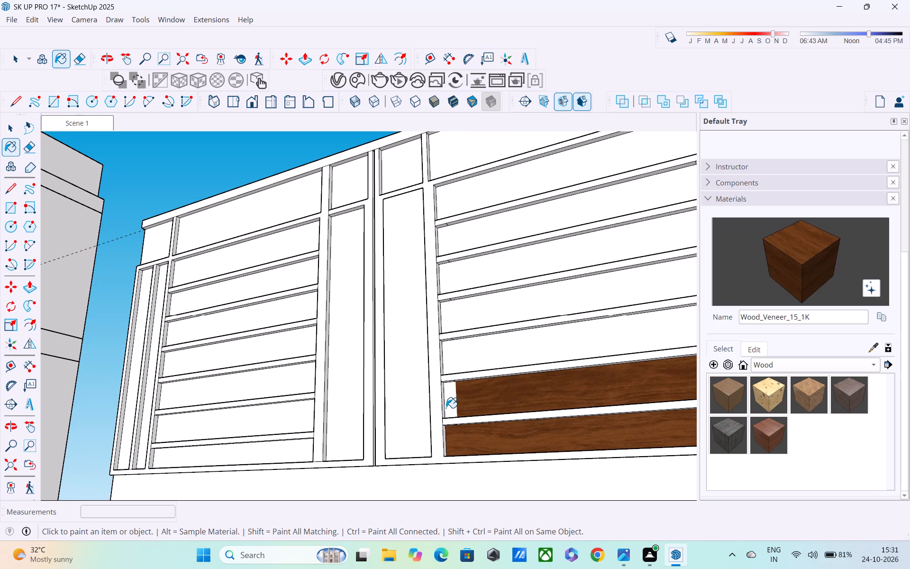
left_click(447, 405)
left_click(459, 362)
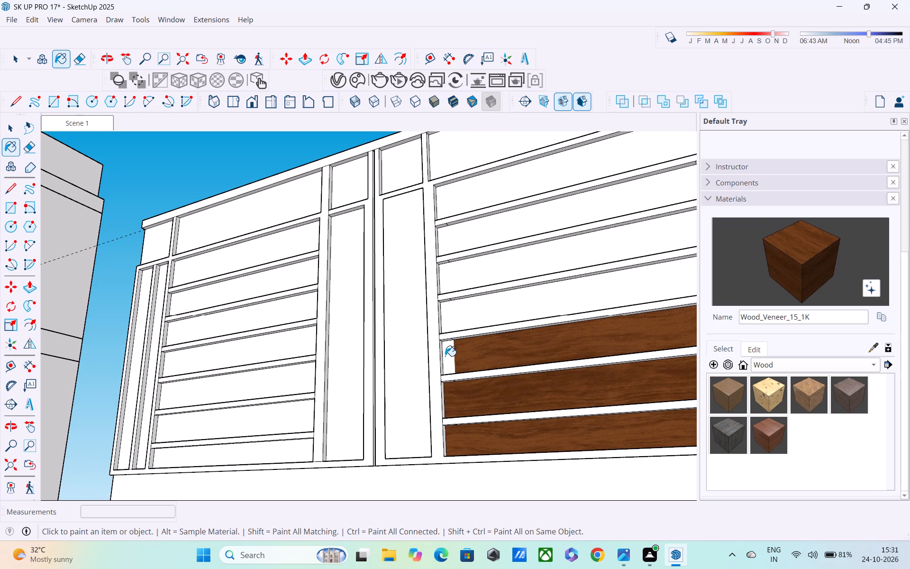
left_click(445, 356)
Paint the four remaining upper panels between the second window's slats with Wood_Veneer_15_1K.
scroll(444, 351, "down", 2)
middle_click_drag(423, 381, 259, 429)
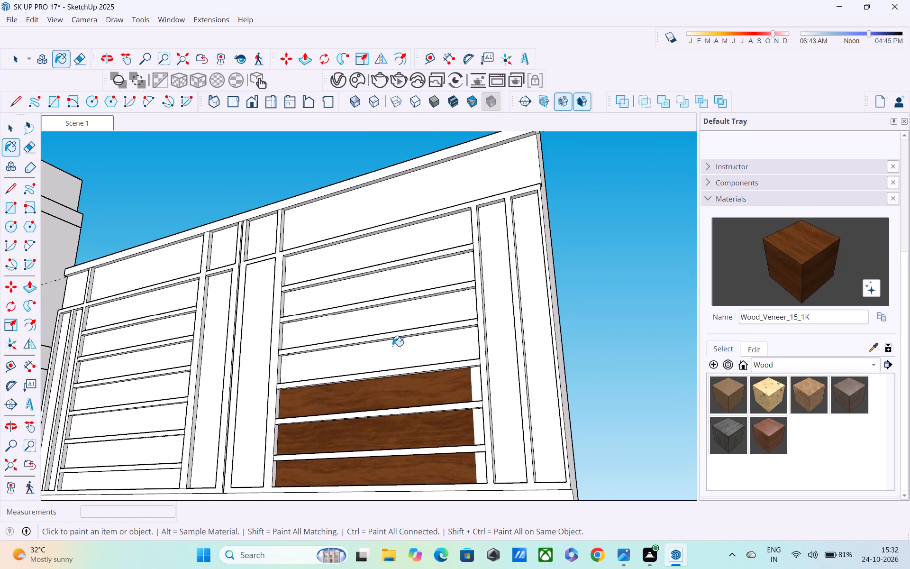
left_click(392, 356)
left_click(392, 312)
left_click(395, 288)
left_click(406, 241)
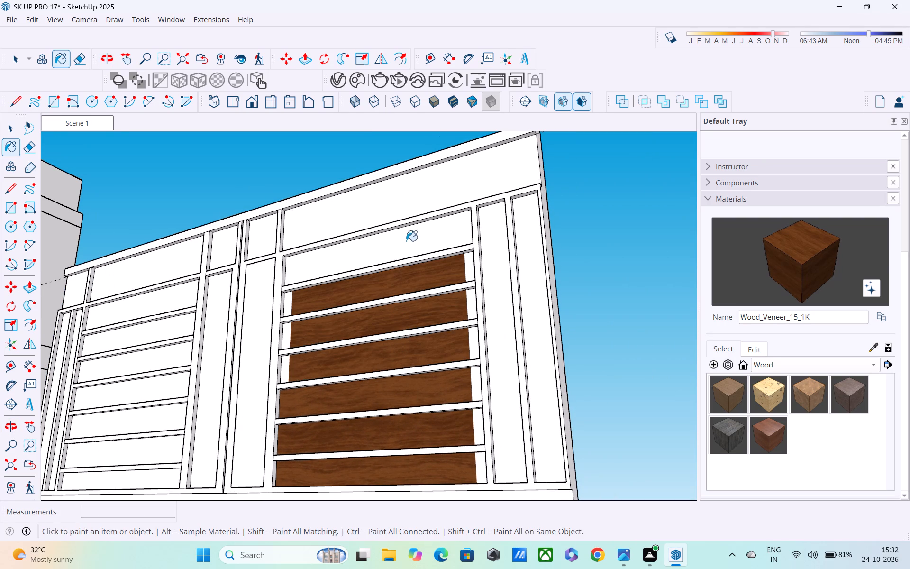
Paint the leftover white end strips of the second window's panels, on both sides, with Wood_Veneer_15_1K.
left_click(286, 299)
left_click(286, 326)
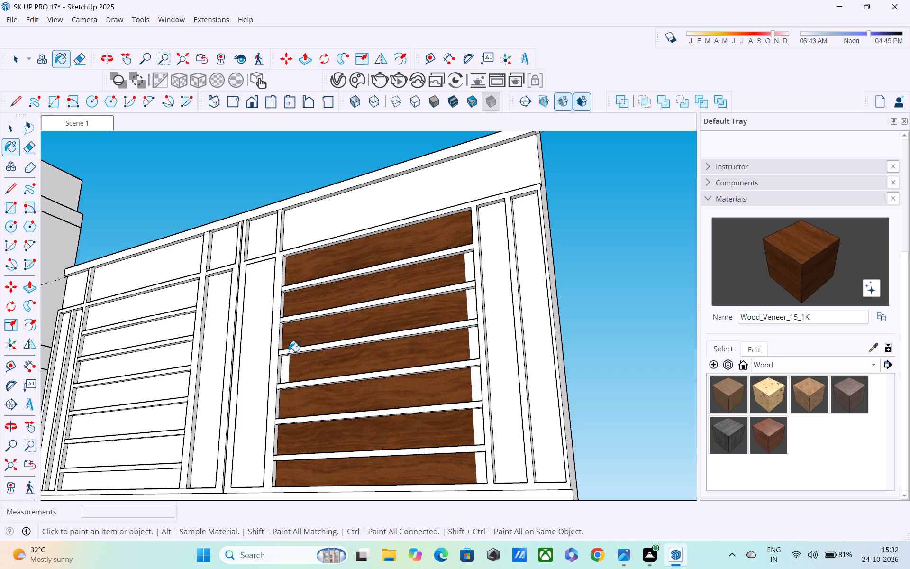
left_click(288, 367)
left_click(471, 266)
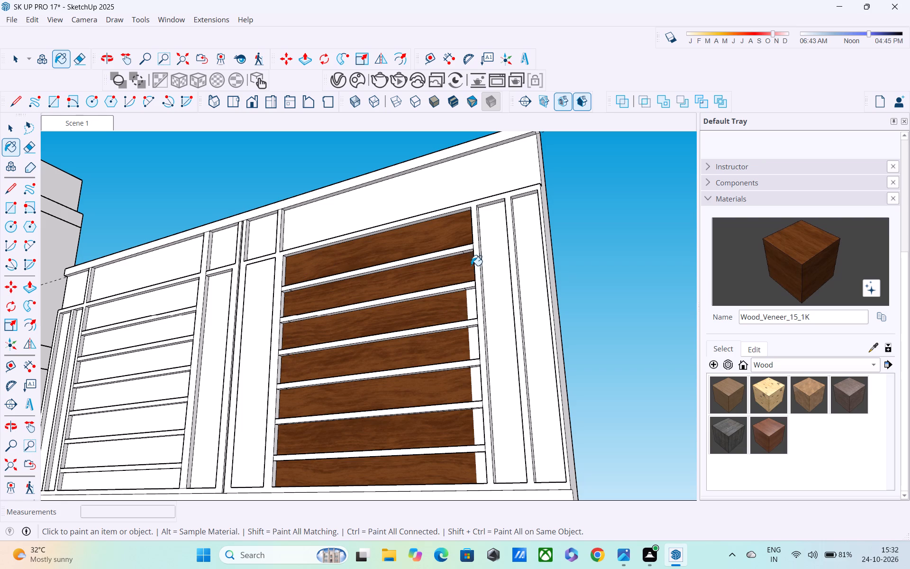
left_click(470, 302)
left_click(470, 341)
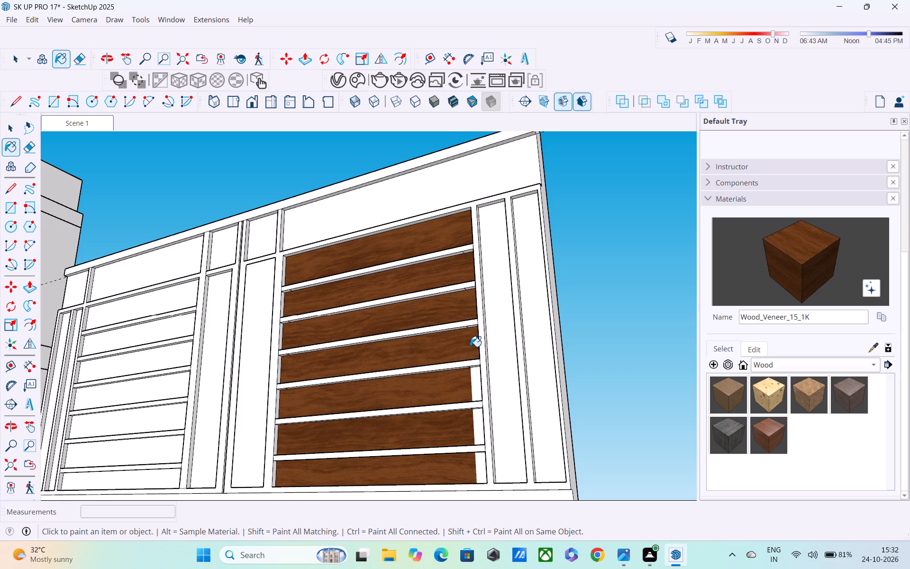
left_click(473, 381)
left_click(472, 428)
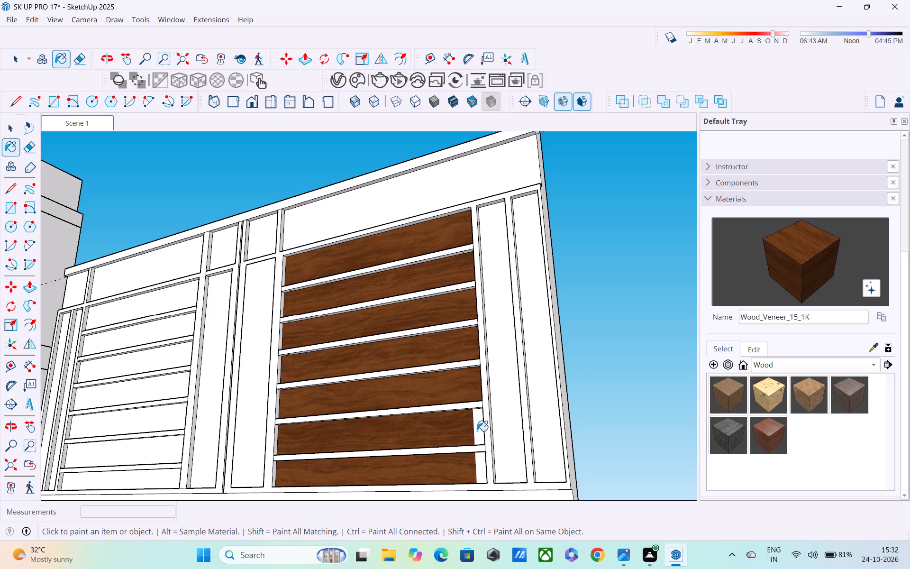
left_click(477, 430)
left_click(478, 465)
Paint all seven panels between the first window's slats with Wood_Veneer_15_1K.
middle_click_drag(474, 464, 649, 389, "shift")
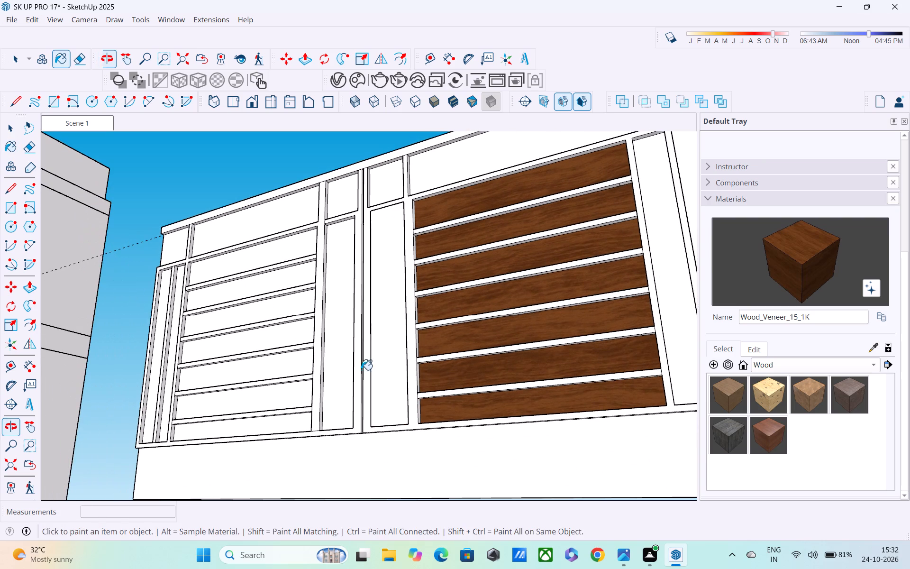
left_click(261, 427)
left_click(255, 395)
left_click(261, 368)
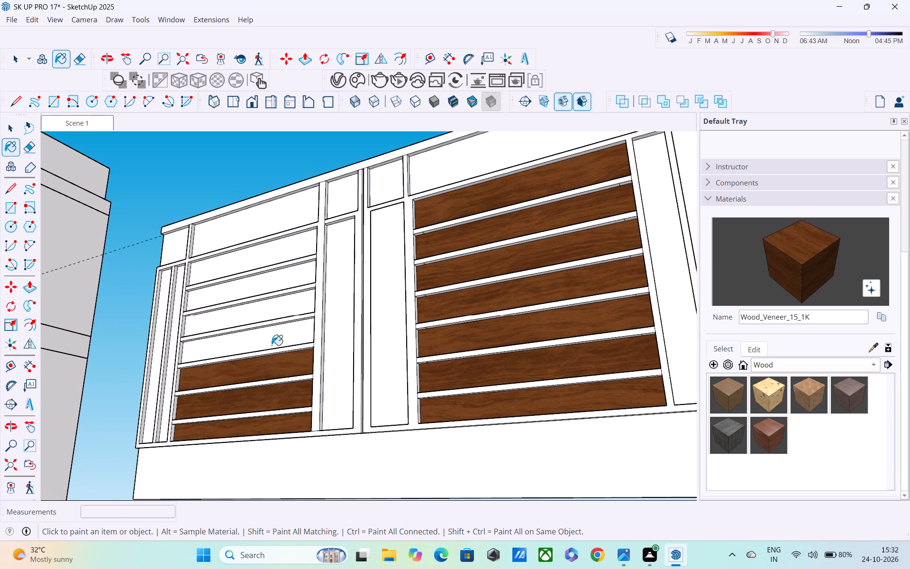
left_click(273, 341)
left_click(278, 306)
left_click(286, 283)
left_click(290, 248)
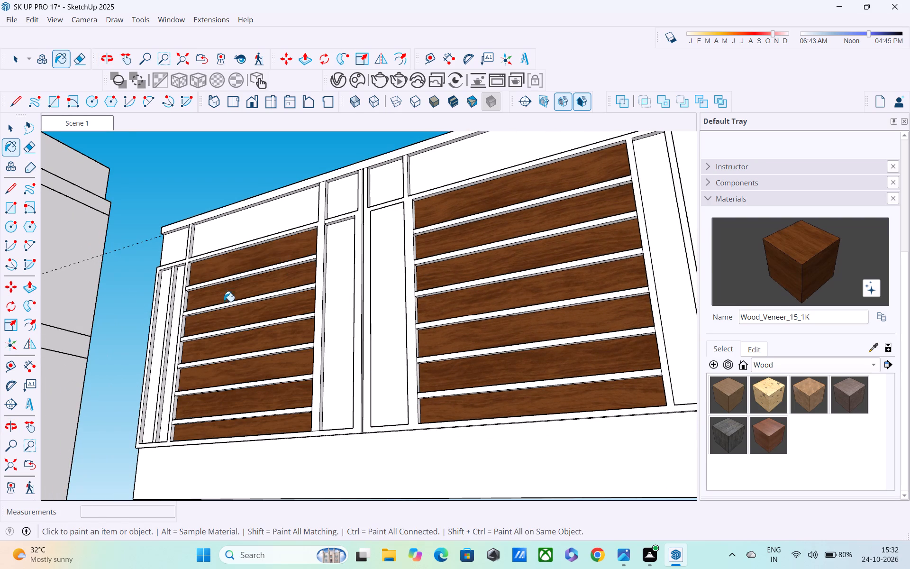
Paint the stile's inner side faces between the first window's slats, on the side next to its narrow pane, with Wood_Veneer_15_1K.
middle_click_drag(230, 334, 445, 357)
middle_click_drag(359, 360, 574, 383)
scroll(404, 321, "up", 3)
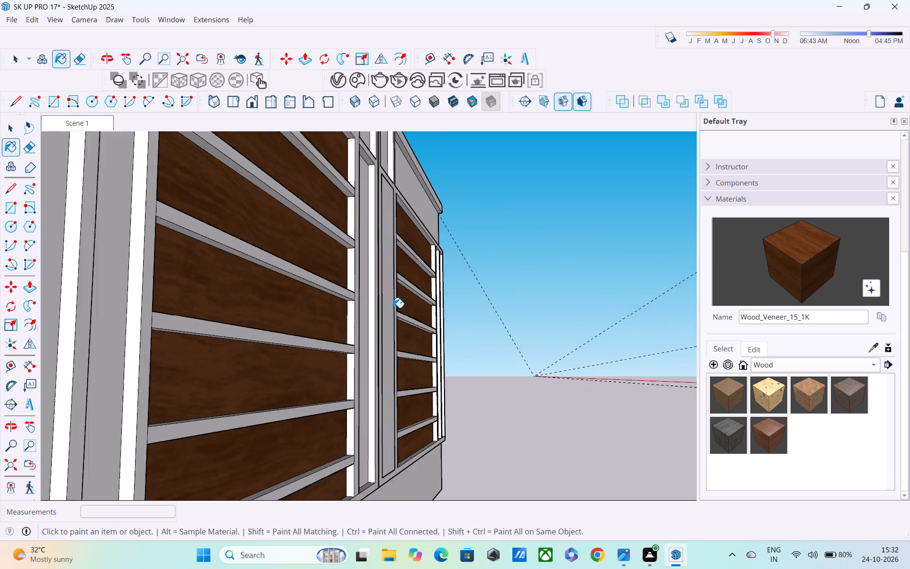
scroll(393, 308, "up", 1)
middle_click_drag(381, 251, 453, 377)
scroll(427, 305, "up", 2)
middle_click_drag(431, 298, 420, 262, "shift")
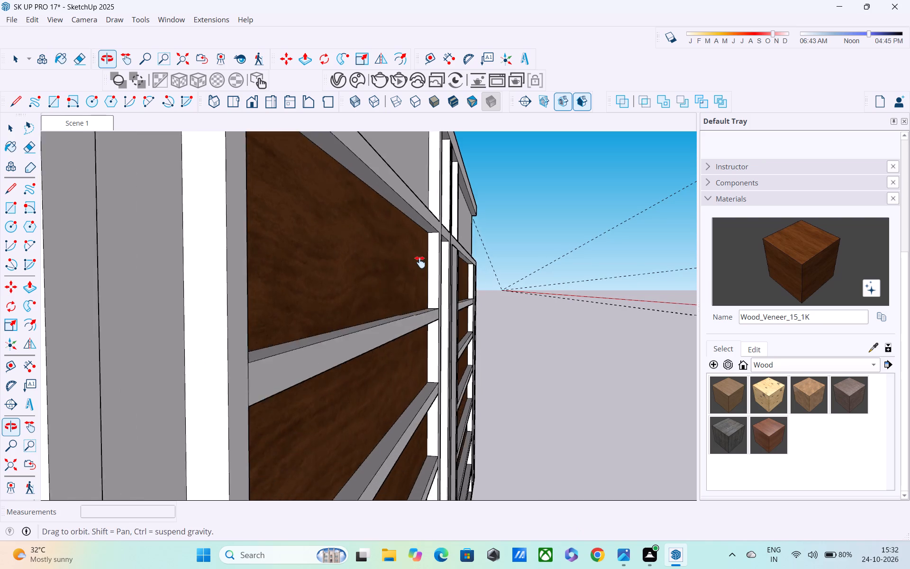
middle_click_drag(420, 262, 409, 236, "shift")
left_click(419, 245)
left_click(421, 311)
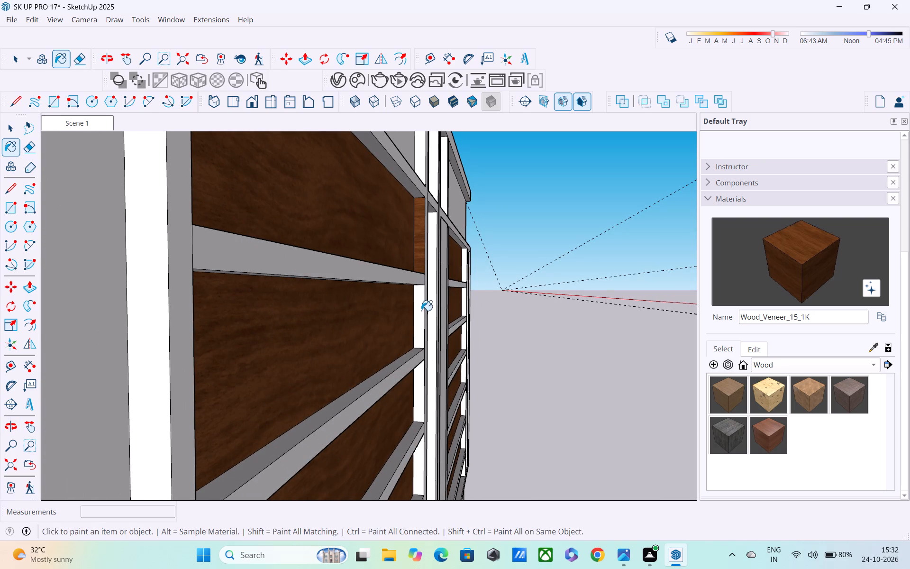
middle_click_drag(421, 316, 396, 240, "shift")
left_click(397, 310)
middle_click_drag(403, 329, 385, 265, "shift")
left_click(373, 324)
middle_click_drag(378, 332, 361, 243, "shift")
scroll(361, 250, "up", 1, "shift")
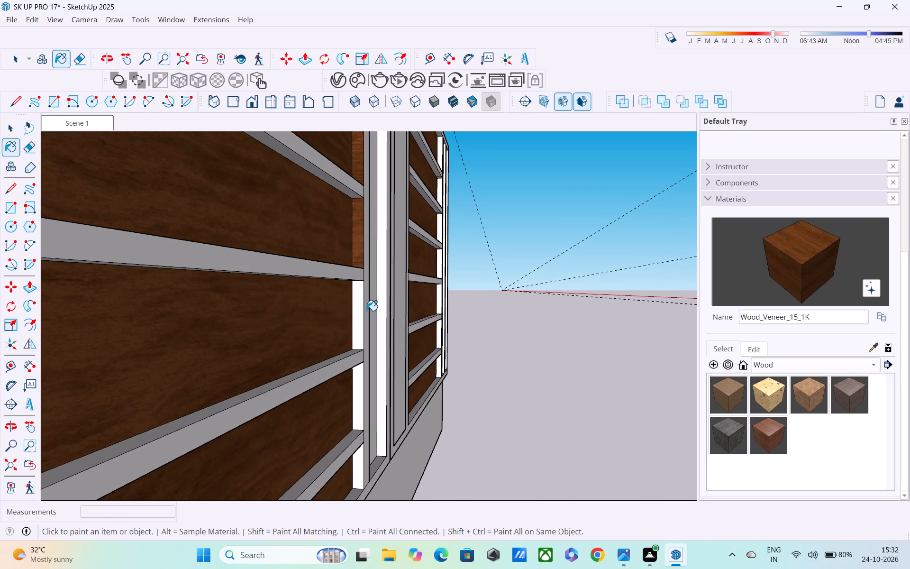
left_click(351, 298)
left_click(361, 317)
left_click(359, 411)
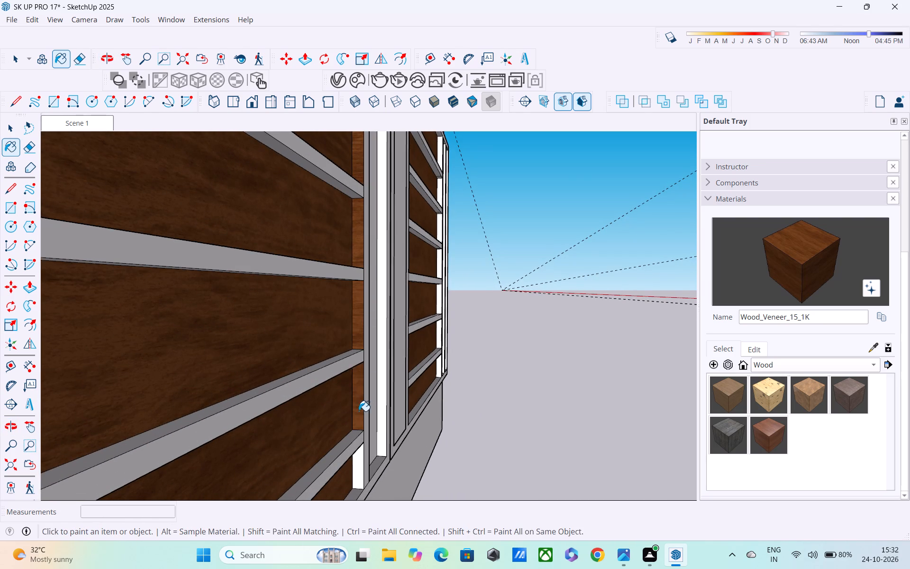
middle_click_drag(352, 400, 352, 236, "shift")
left_click(355, 305)
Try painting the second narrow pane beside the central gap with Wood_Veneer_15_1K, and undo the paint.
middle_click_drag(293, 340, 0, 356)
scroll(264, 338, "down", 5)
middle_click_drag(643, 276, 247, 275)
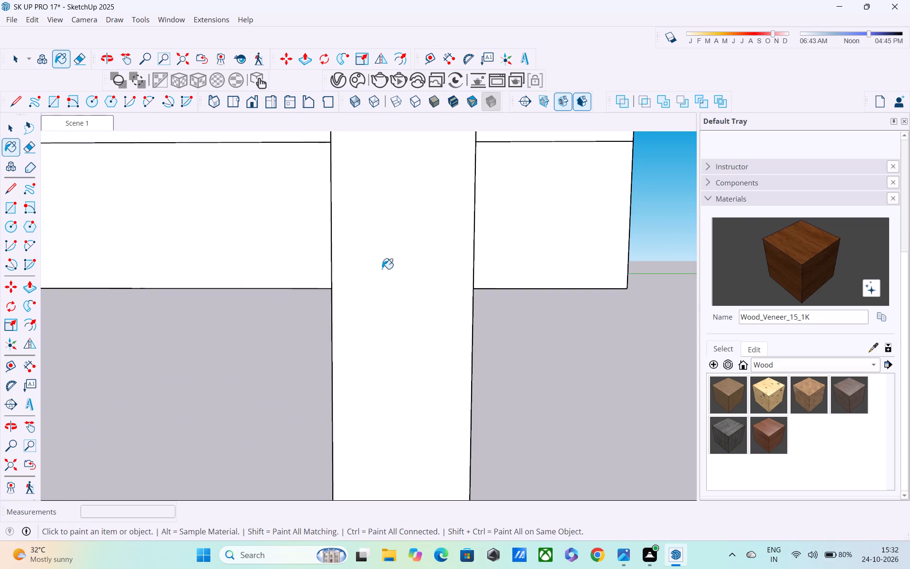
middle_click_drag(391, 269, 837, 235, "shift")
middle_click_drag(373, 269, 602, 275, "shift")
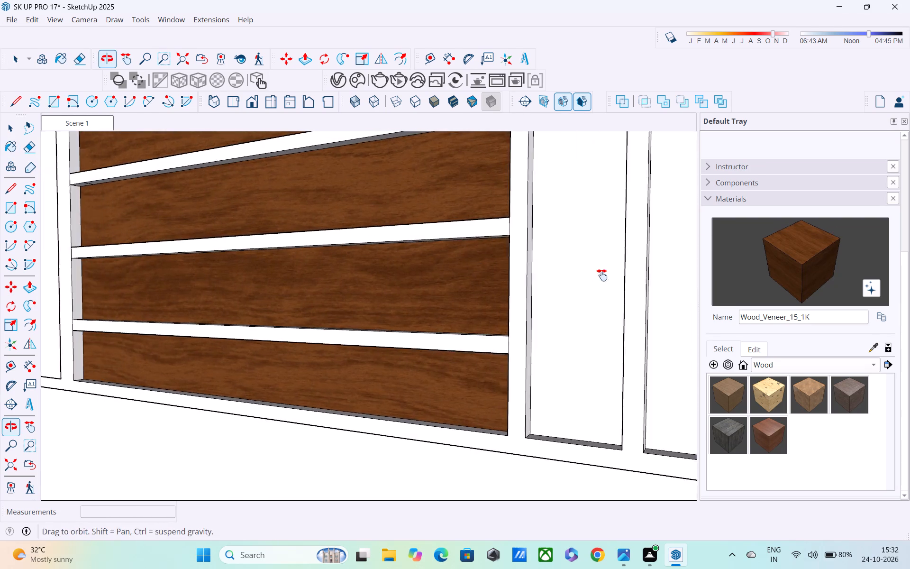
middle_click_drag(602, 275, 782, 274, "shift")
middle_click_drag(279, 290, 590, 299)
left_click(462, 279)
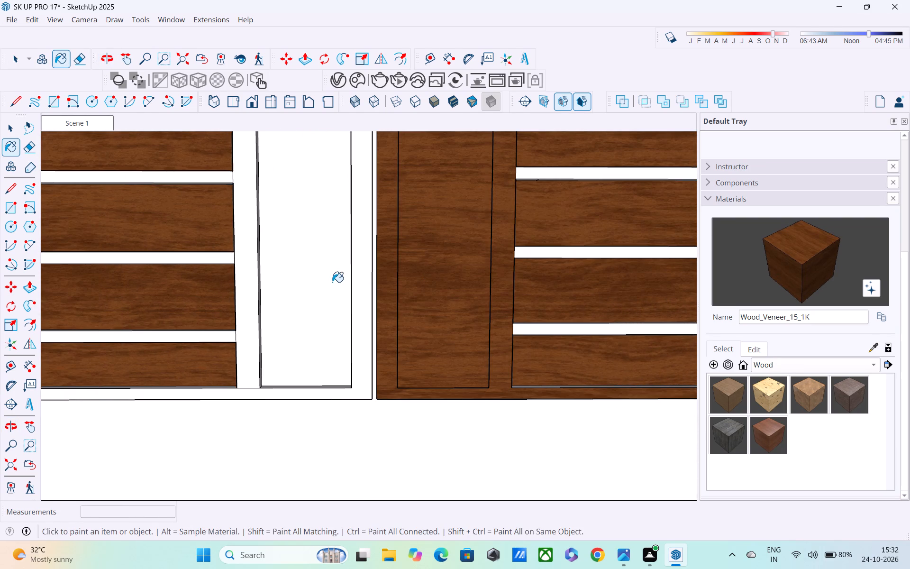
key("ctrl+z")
Paint the first window's narrow pane beside the central gap with Wood_Veneer_15_1K.
left_click(324, 281)
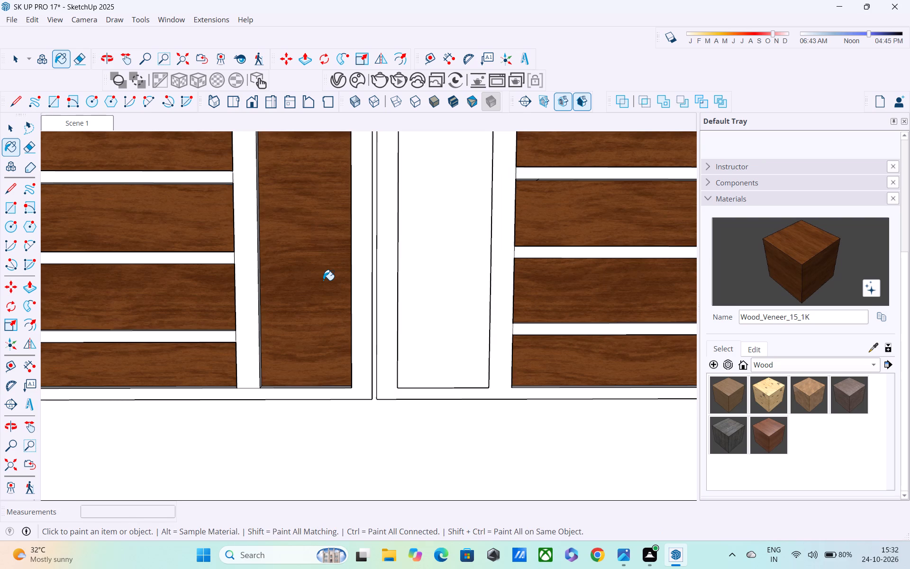
scroll(323, 281, "down", 3)
middle_click_drag(442, 276, 385, 290)
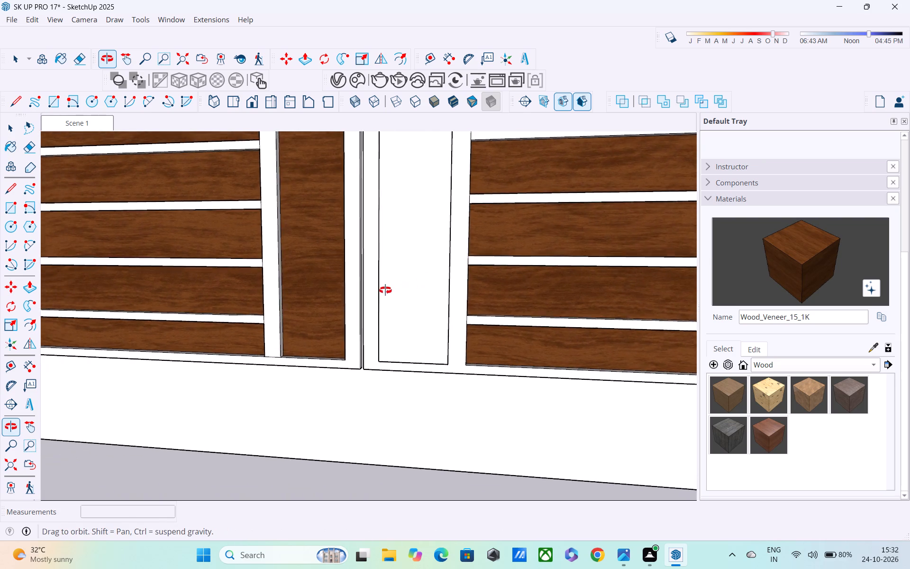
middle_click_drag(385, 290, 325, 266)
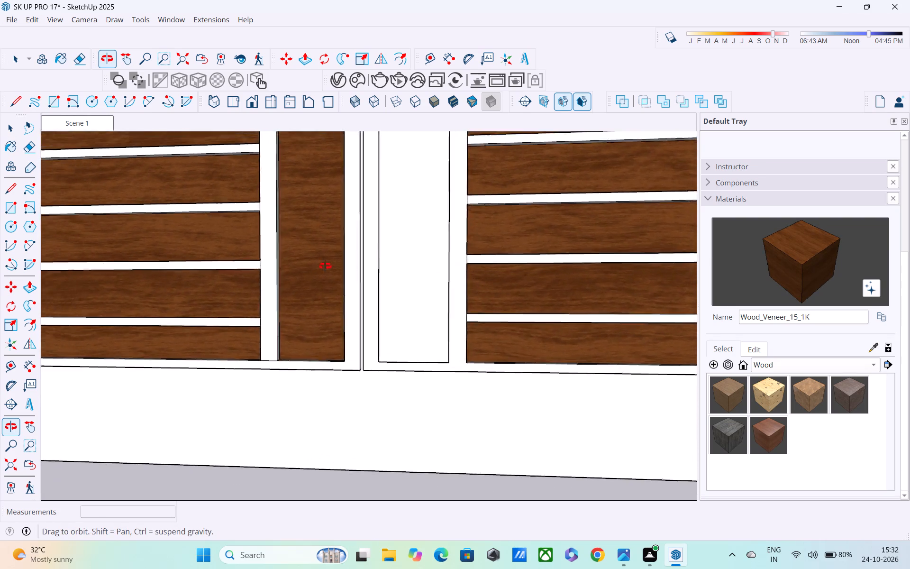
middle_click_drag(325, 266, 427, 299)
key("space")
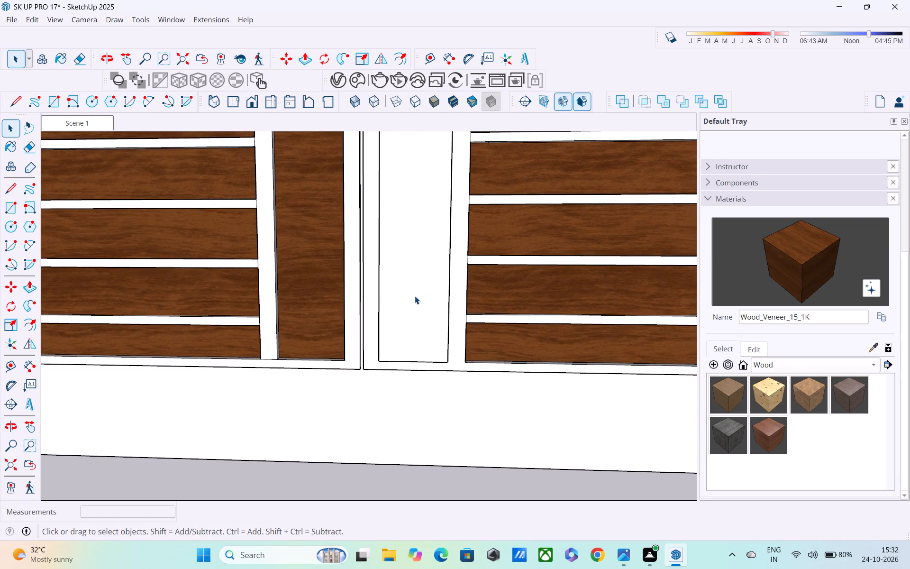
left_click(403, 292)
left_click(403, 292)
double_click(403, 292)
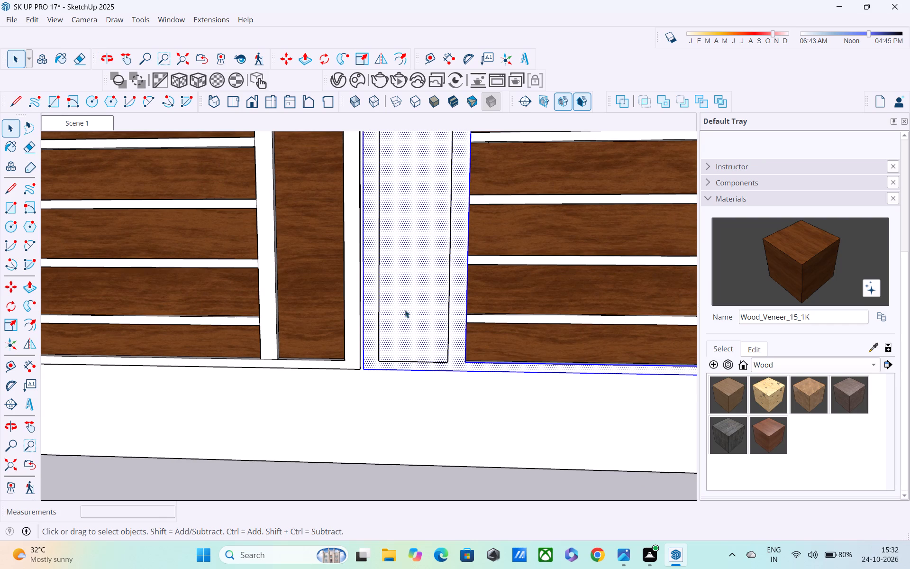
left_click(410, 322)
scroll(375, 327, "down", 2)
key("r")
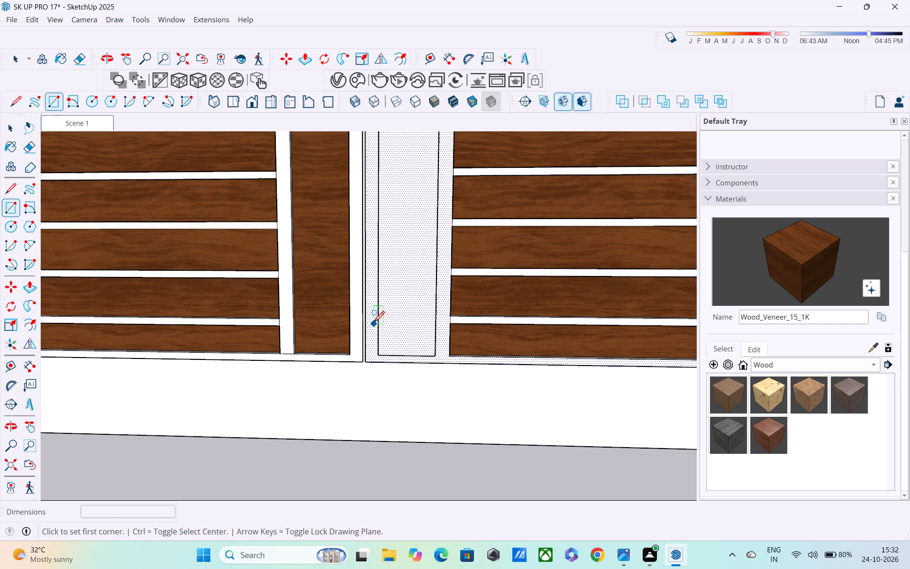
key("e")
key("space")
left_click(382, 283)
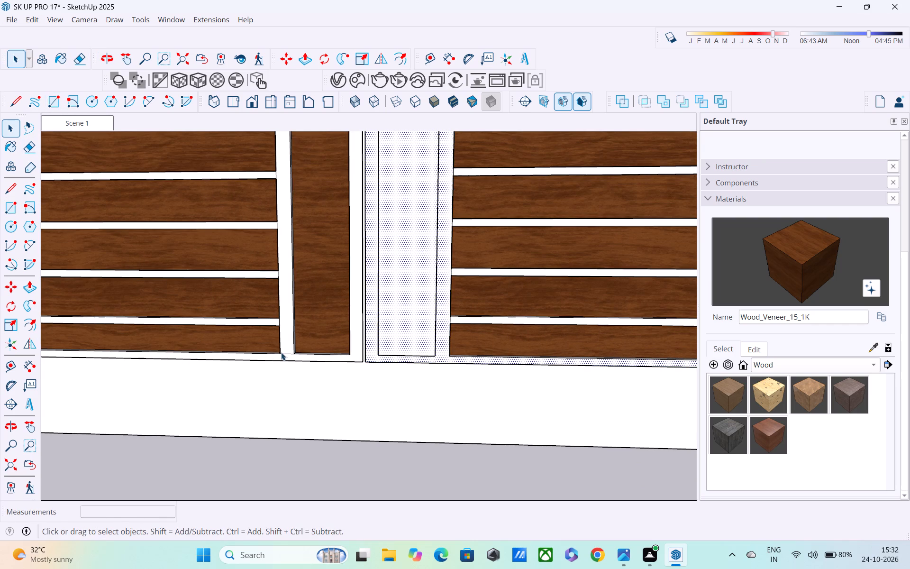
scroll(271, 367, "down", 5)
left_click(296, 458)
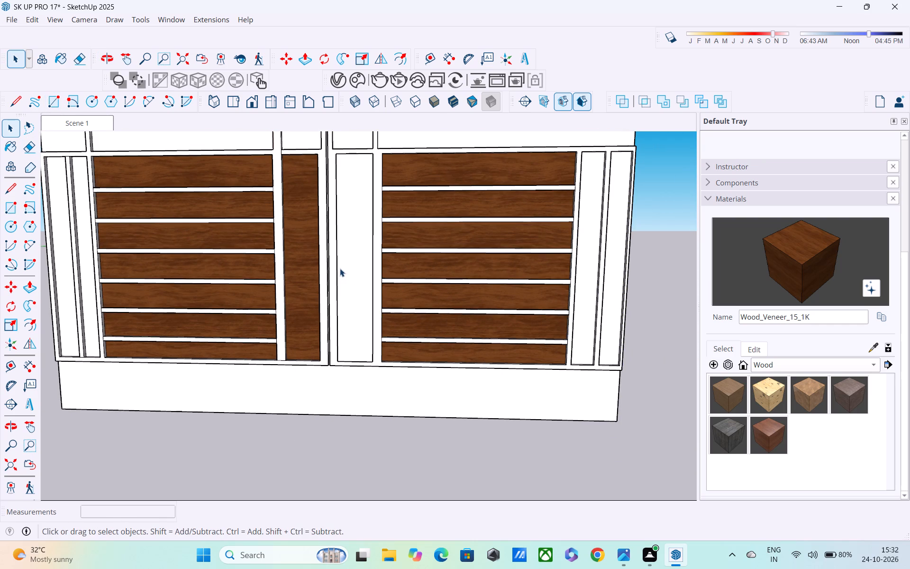
Delete the outline edges of the second narrow pane beside the central gap, including the leftover stub at its top corner.
left_click(337, 263)
key("Delete")
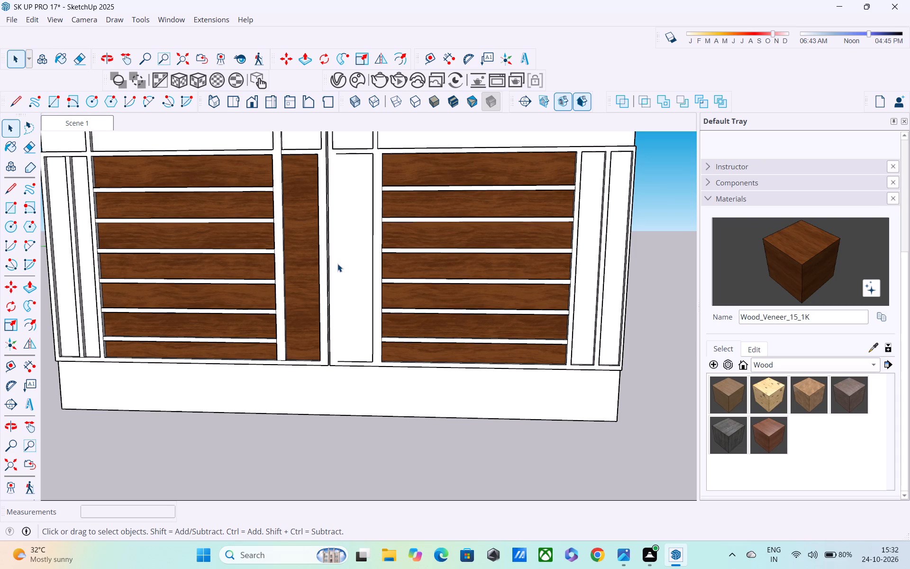
left_click(373, 320)
key("Delete")
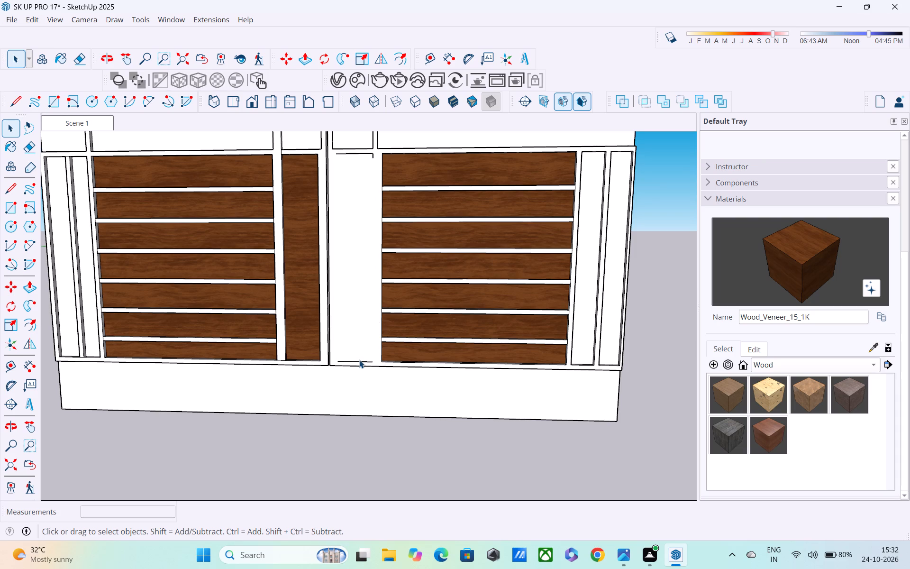
left_click(359, 360)
left_click(359, 362)
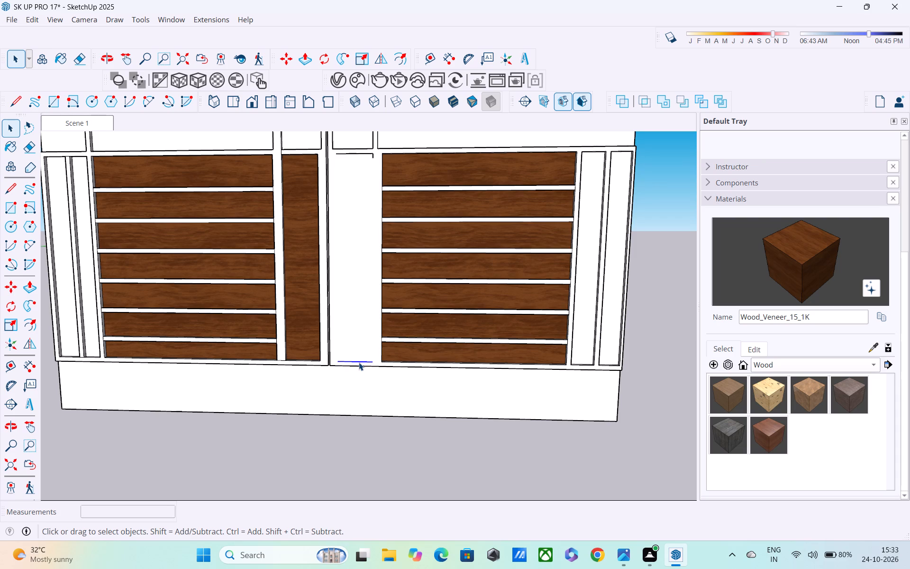
key("Delete")
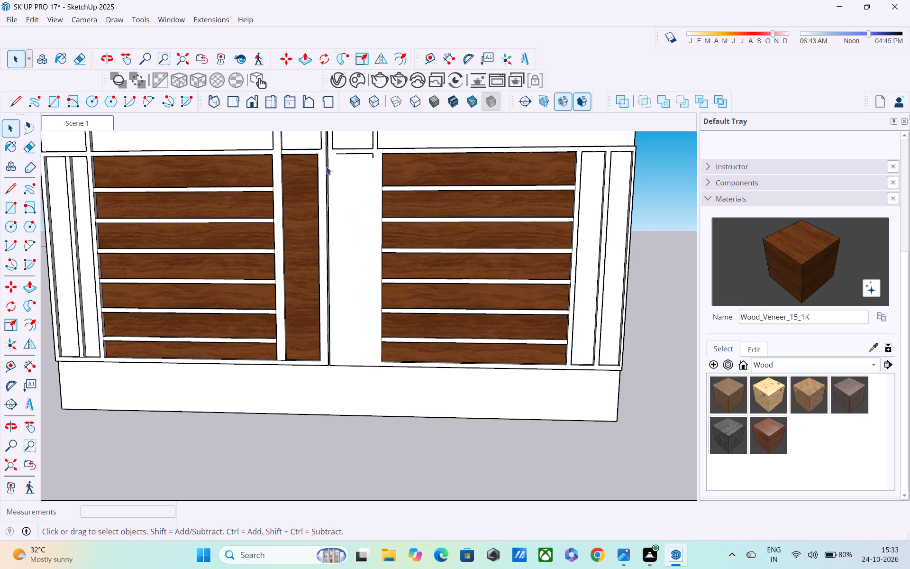
left_click(365, 154)
key("Delete")
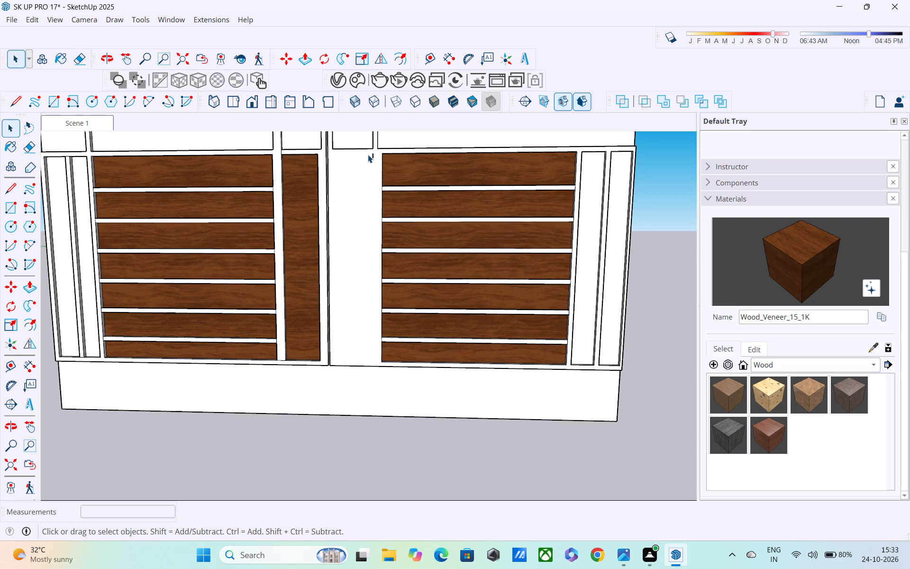
left_click(371, 156)
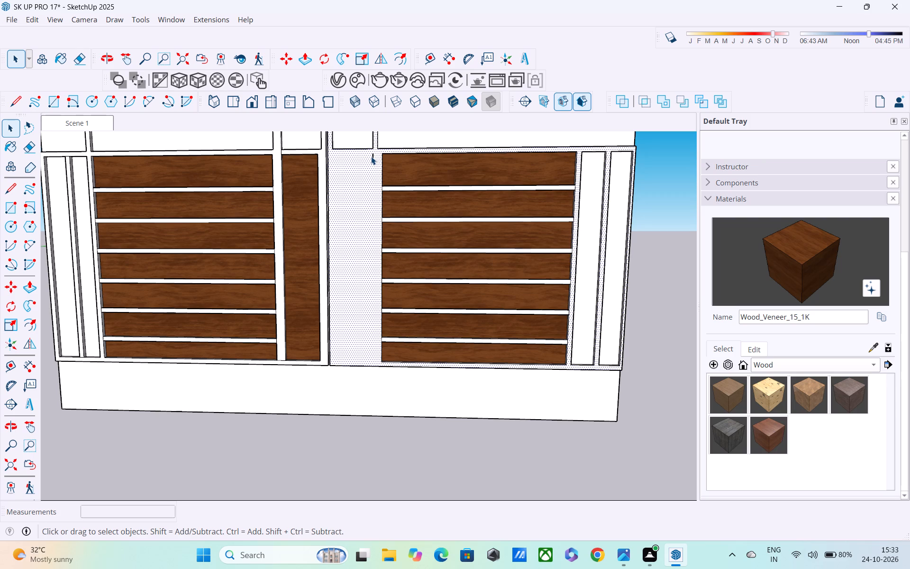
left_click(373, 156)
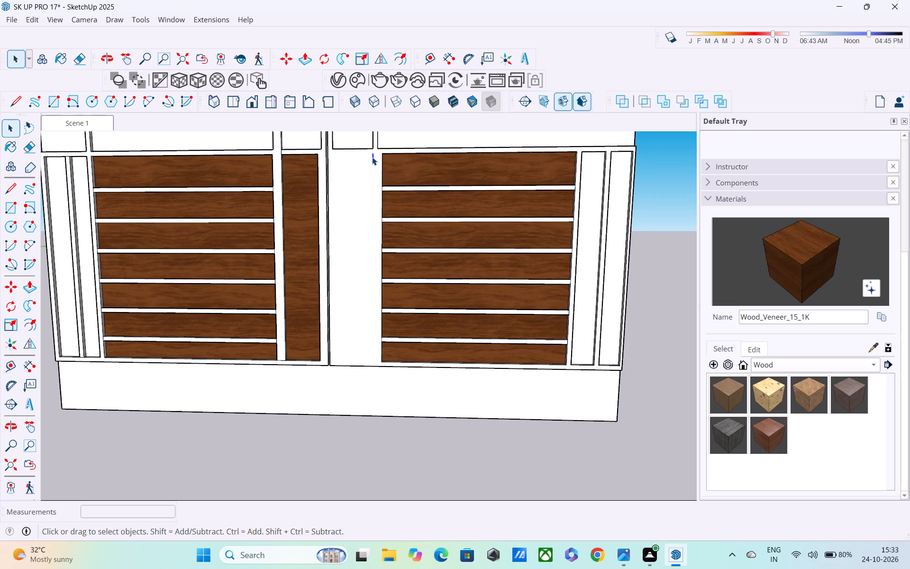
key("Delete")
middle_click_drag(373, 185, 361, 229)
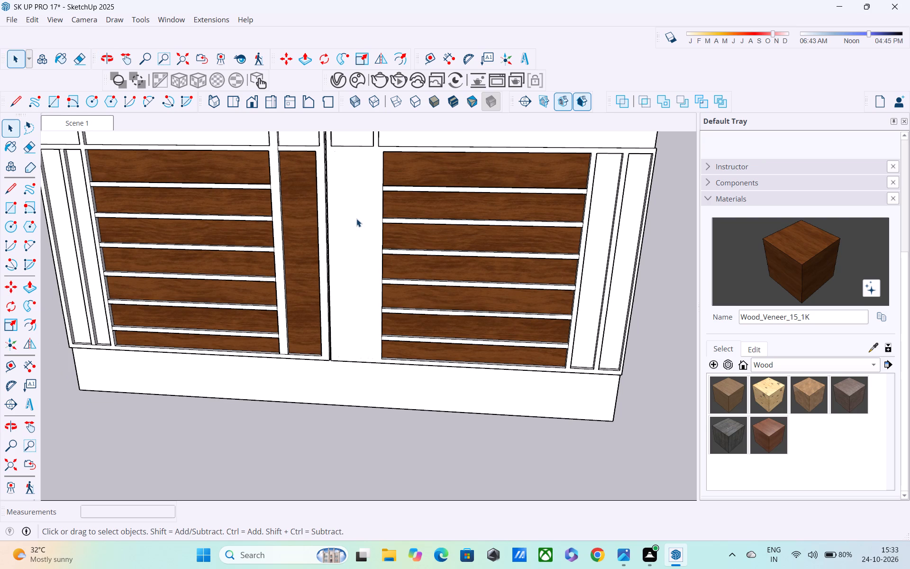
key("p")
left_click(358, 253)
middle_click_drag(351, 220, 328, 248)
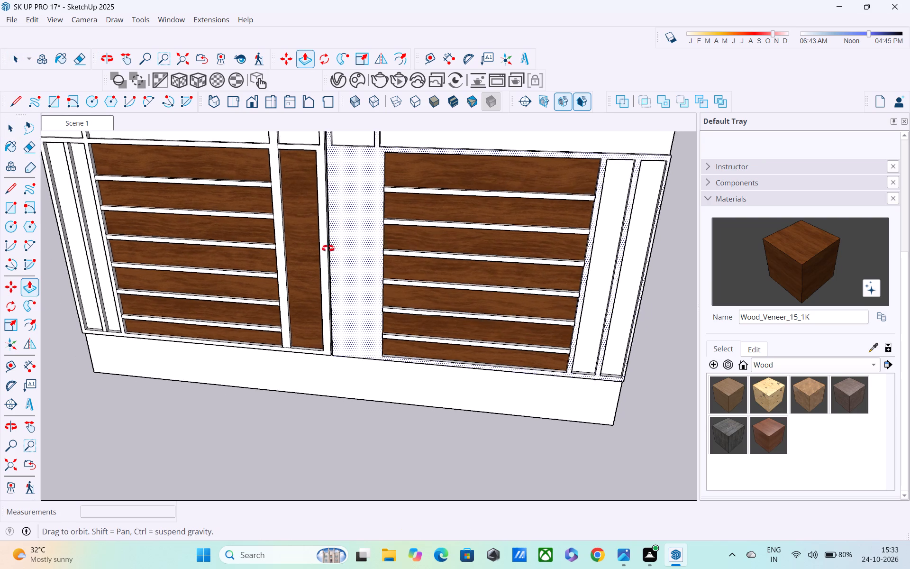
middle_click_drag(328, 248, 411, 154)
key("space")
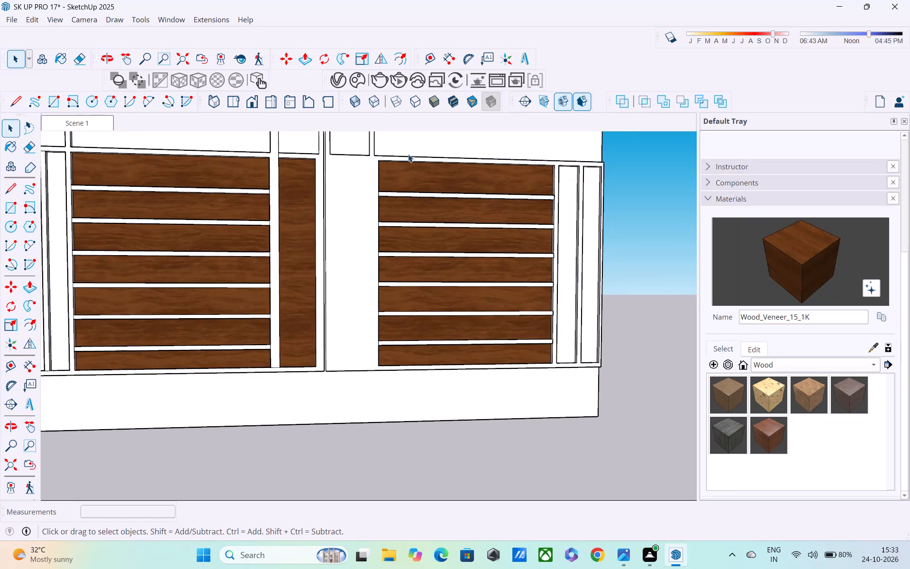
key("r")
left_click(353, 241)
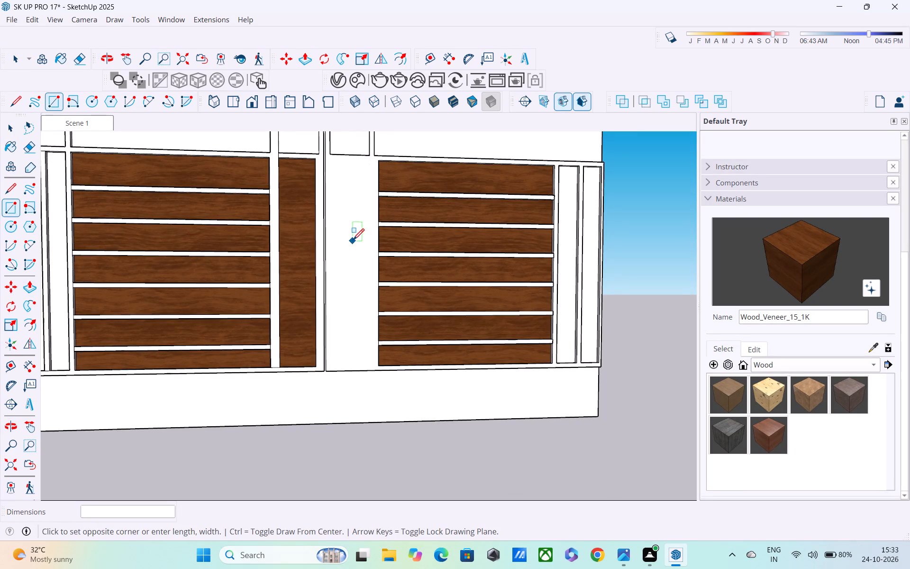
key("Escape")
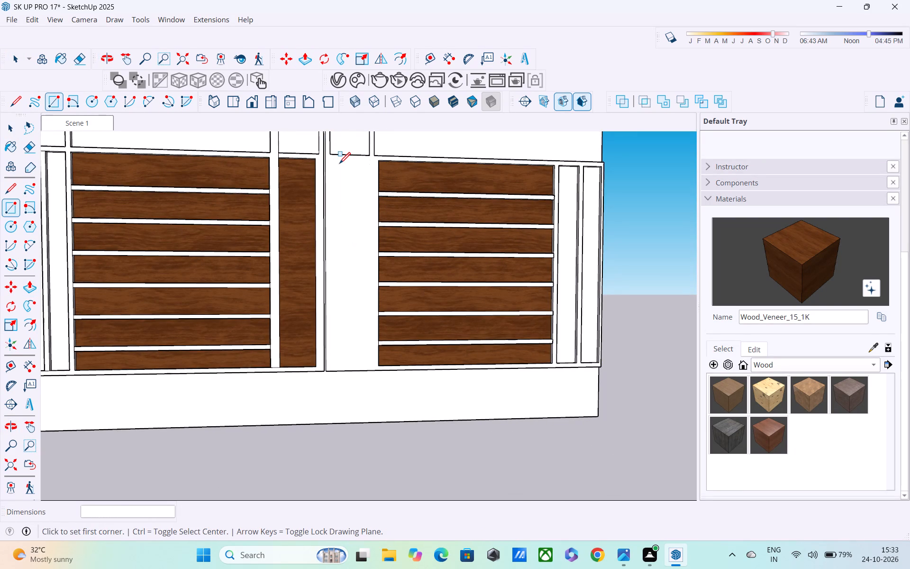
Draw a rectangle about 8 13/16" by 3' 11" for the second narrow pane, starting at the corner of the upper panel beside the central gap.
key("r")
scroll(335, 160, "up", 3)
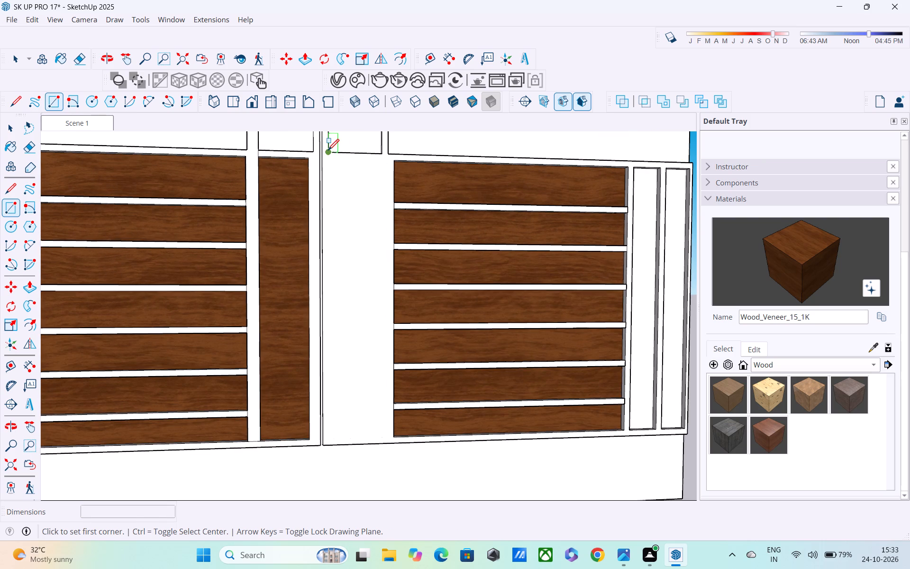
left_click(328, 151)
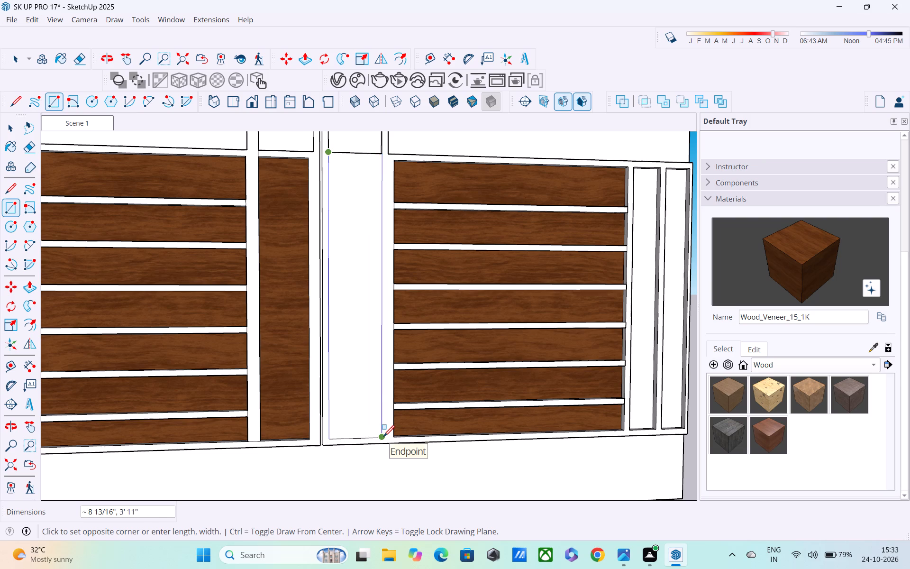
scroll(383, 438, "up", 2)
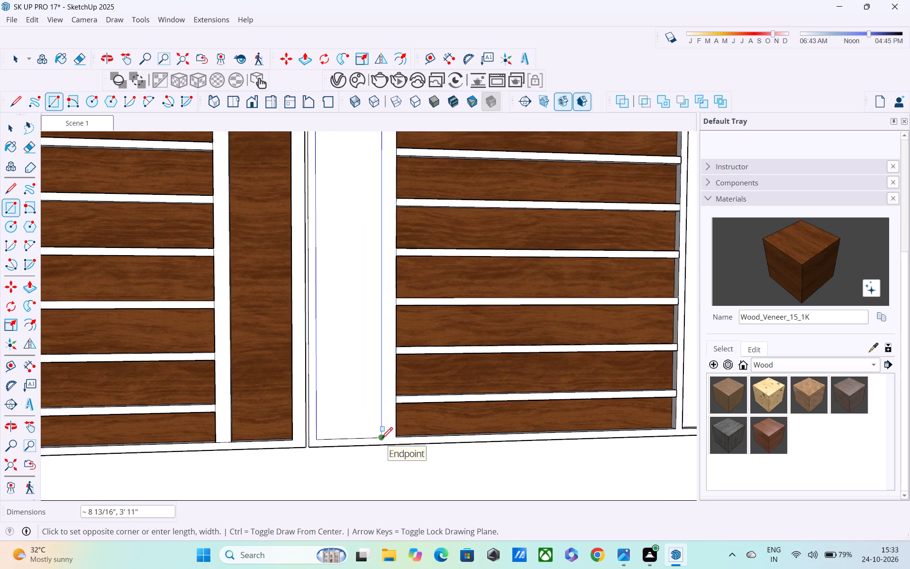
left_click(382, 440)
middle_click_drag(384, 437, 350, 439)
key("space")
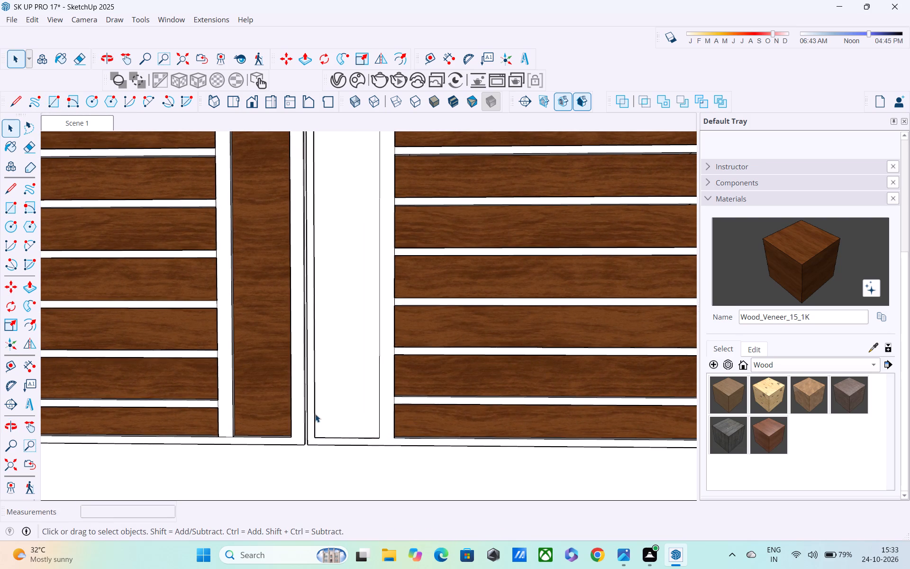
Push/Pull the redrawn narrow pane face beside the central gap outward by about 3/4".
key("p")
left_click(336, 397)
left_click(345, 375)
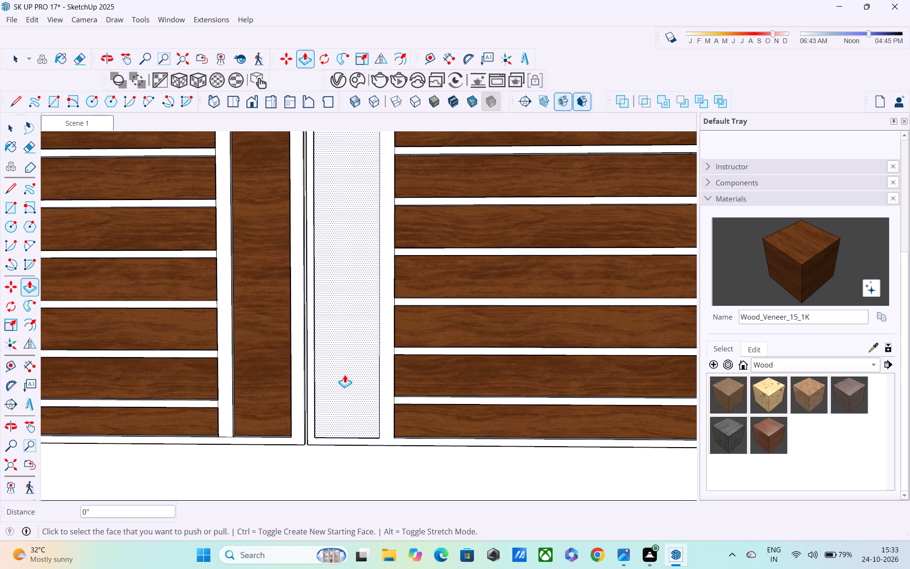
middle_click_drag(346, 377, 261, 379)
scroll(265, 378, "up", 1)
scroll(313, 380, "up", 3)
left_click(358, 381)
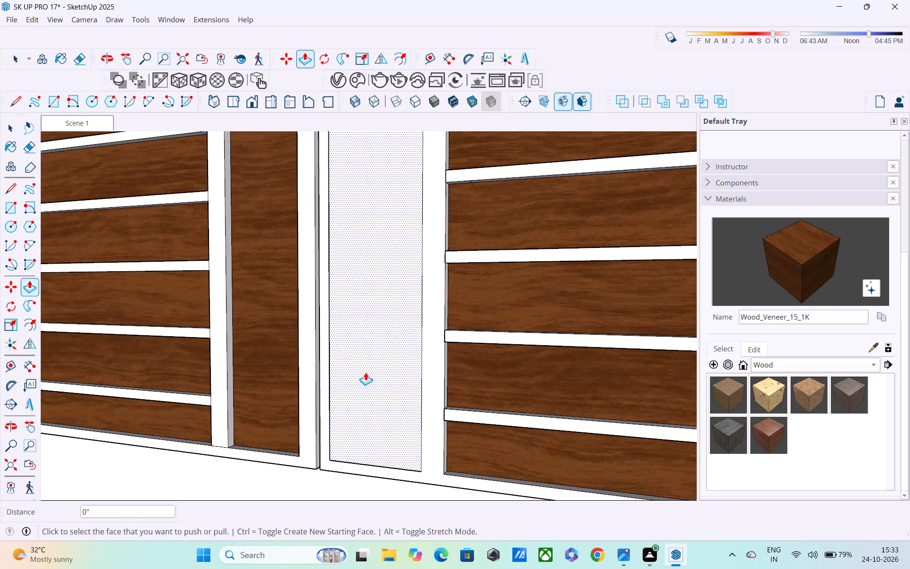
left_click_drag(367, 406, 380, 385)
middle_click_drag(380, 385, 317, 406)
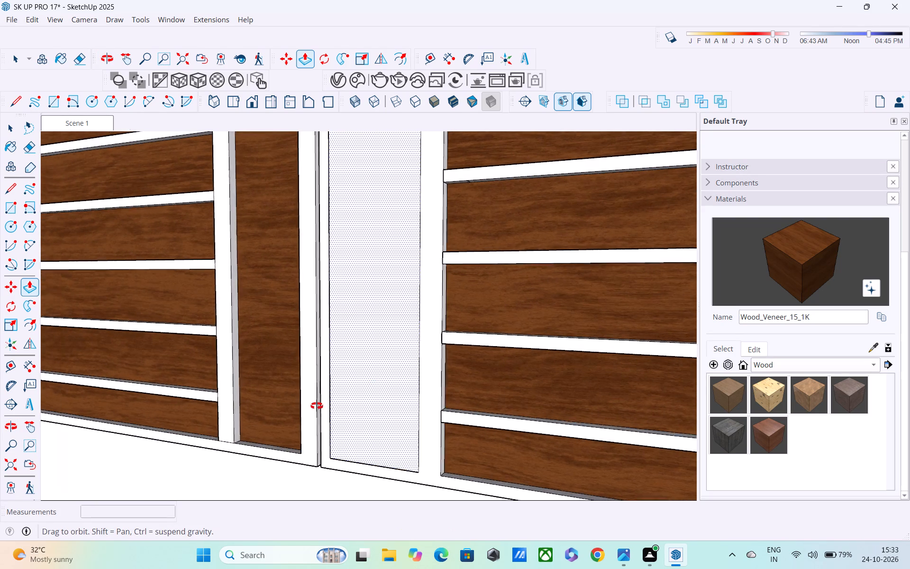
middle_click_drag(317, 406, 263, 473)
left_click(375, 382)
left_click(385, 365)
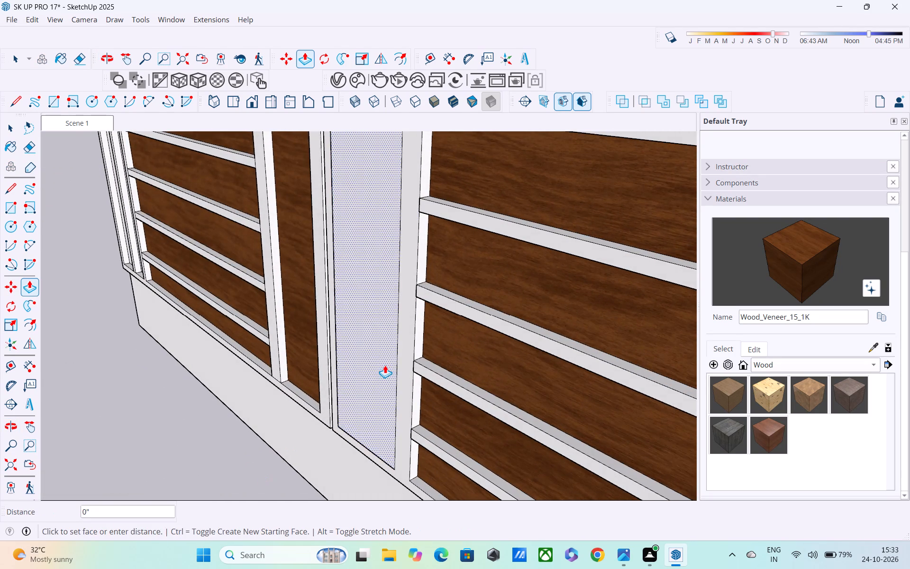
middle_click_drag(372, 378, 391, 334)
left_click_drag(391, 334, 385, 338)
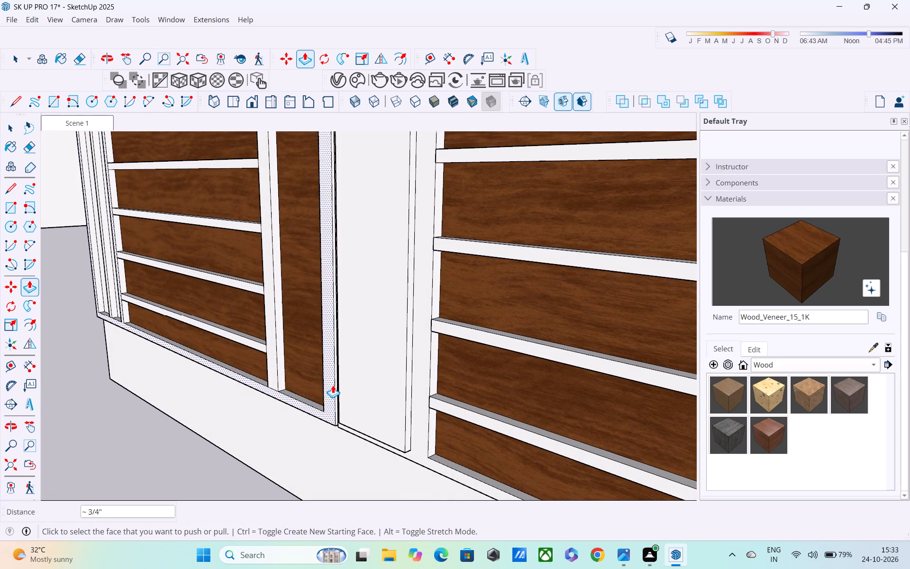
Push/Pull the redrawn narrow pane face again, finishing with an offset of about 1".
scroll(368, 373, "down", 5)
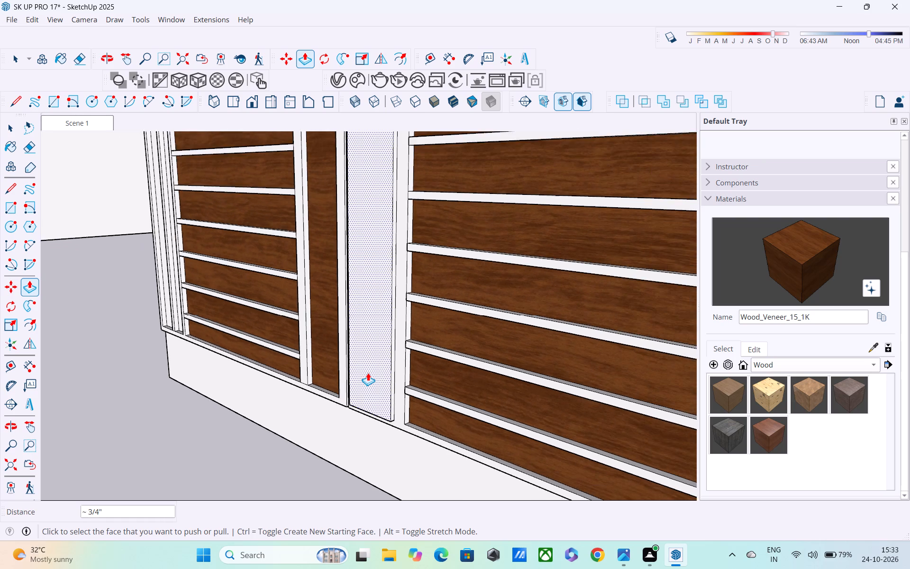
middle_click_drag(368, 373, 435, 288)
left_click_drag(385, 351, 409, 323)
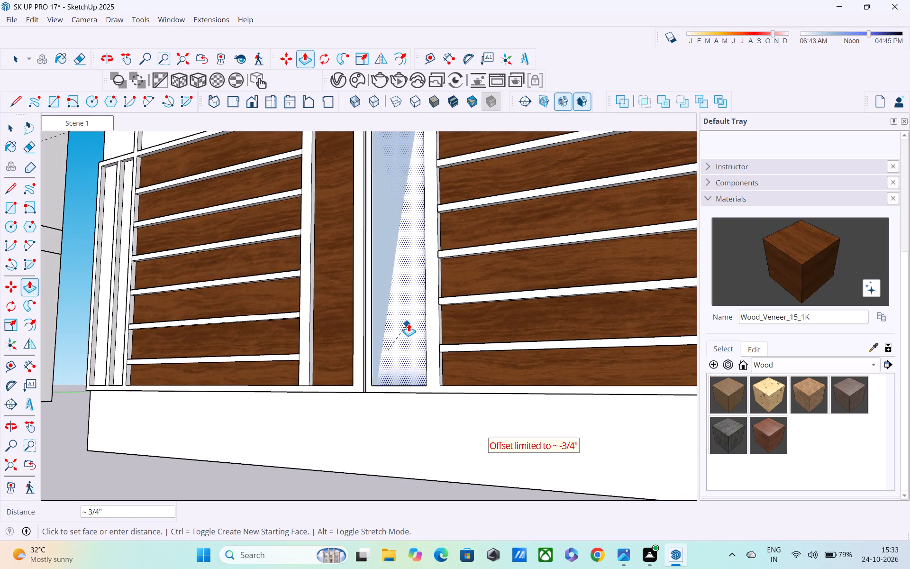
left_click_drag(409, 323, 409, 322)
middle_click_drag(409, 323, 405, 365)
left_click_drag(395, 369, 412, 338)
scroll(412, 338, "down", 4)
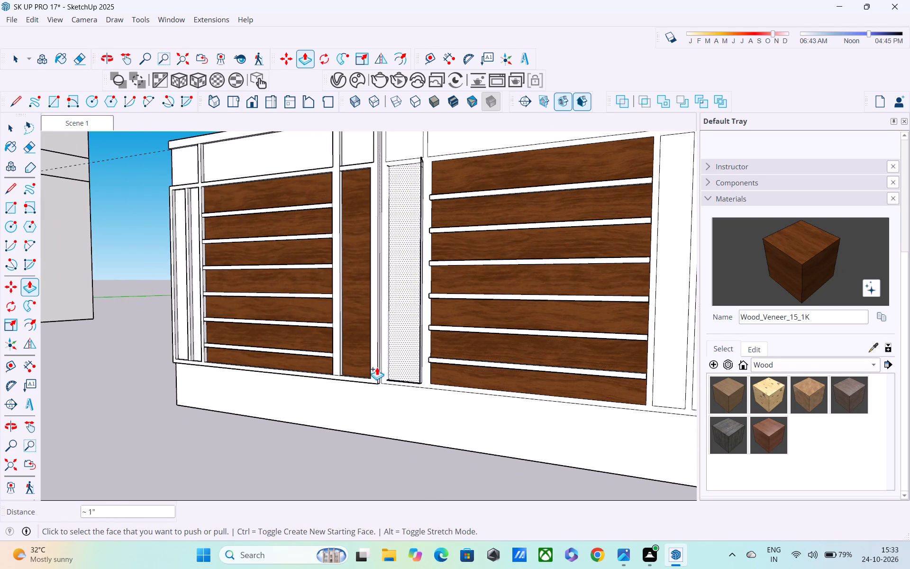
Examine the depth and edges of the redrawn narrow pane against both slatted windows from several angles.
key("space")
scroll(269, 372, "down", 4, "ctrl")
middle_click_drag(255, 375, 170, 406, "ctrl")
scroll(317, 295, "up", 2, "ctrl")
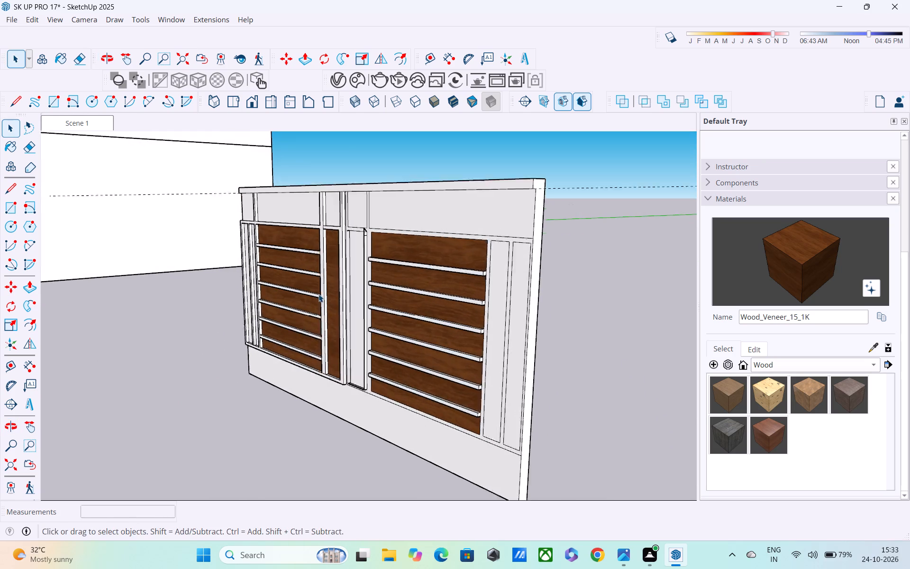
scroll(318, 294, "up", 2, "ctrl")
scroll(373, 265, "up", 1, "ctrl")
middle_click_drag(373, 265, 615, 241, "ctrl")
middle_click_drag(408, 251, 353, 259, "ctrl")
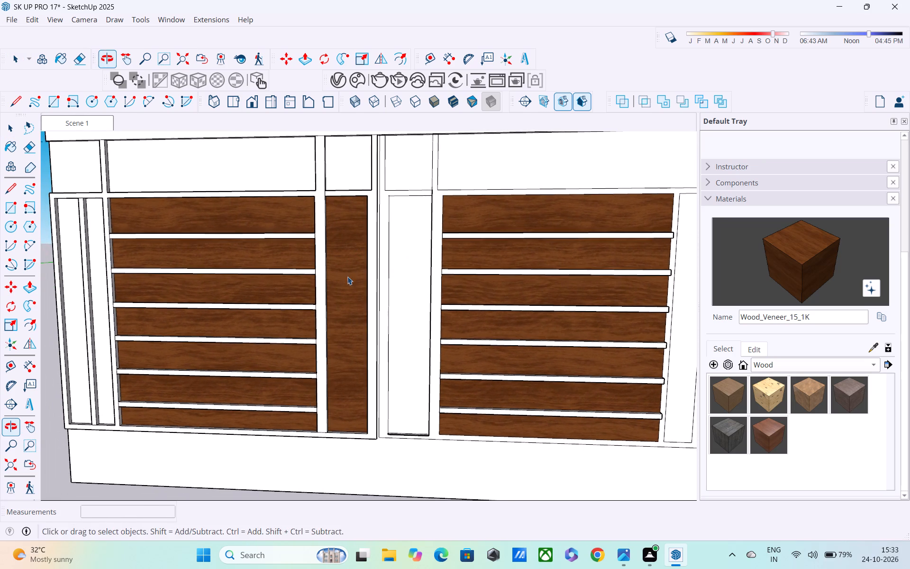
middle_click_drag(425, 275, 182, 340, "ctrl")
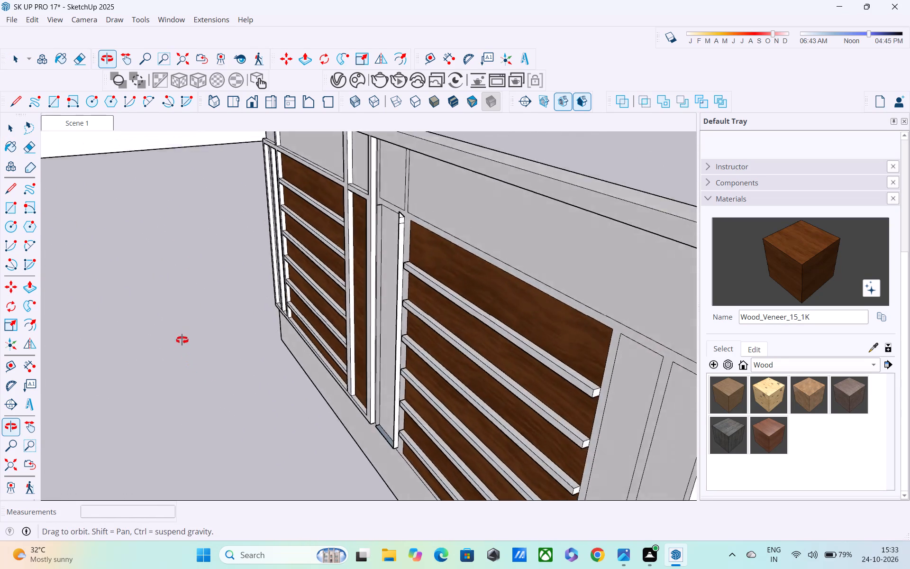
middle_click_drag(182, 340, 412, 246, "ctrl")
scroll(399, 242, "up", 3, "ctrl")
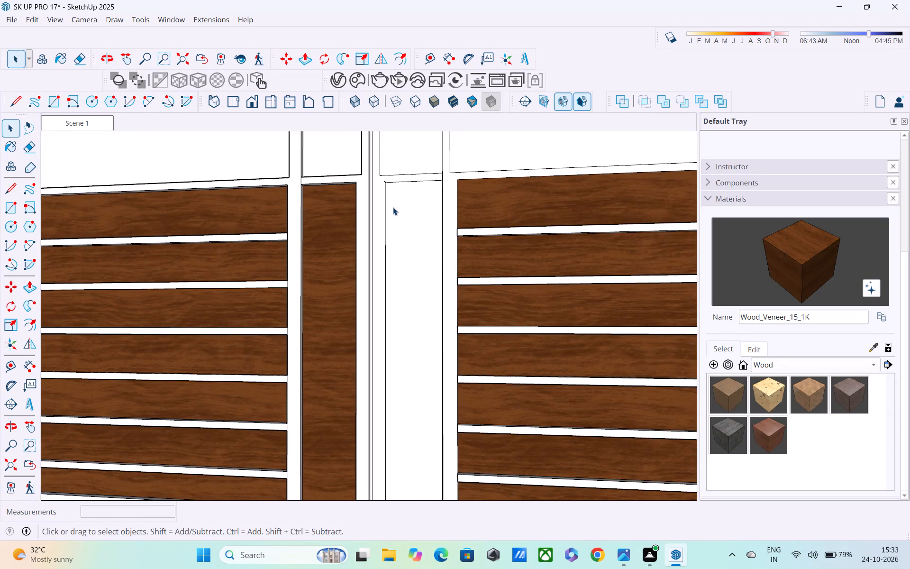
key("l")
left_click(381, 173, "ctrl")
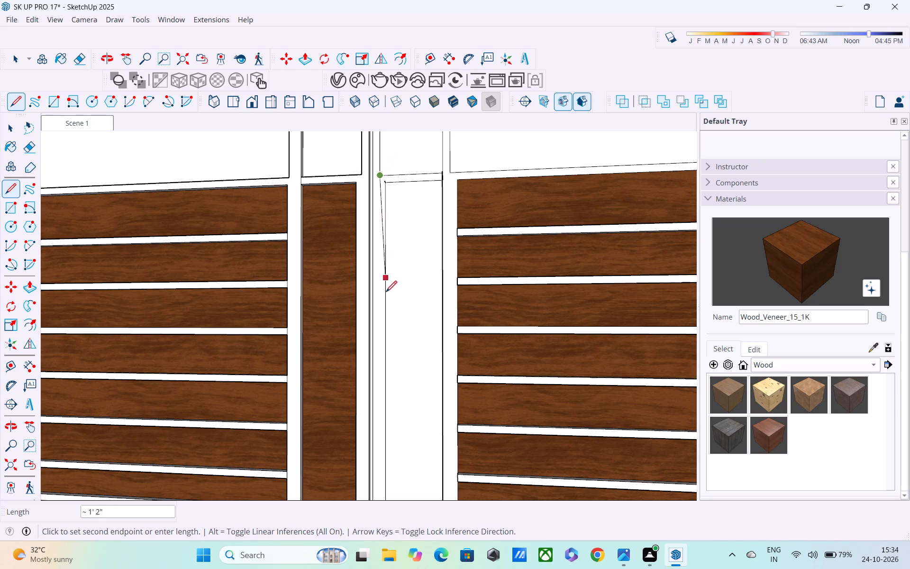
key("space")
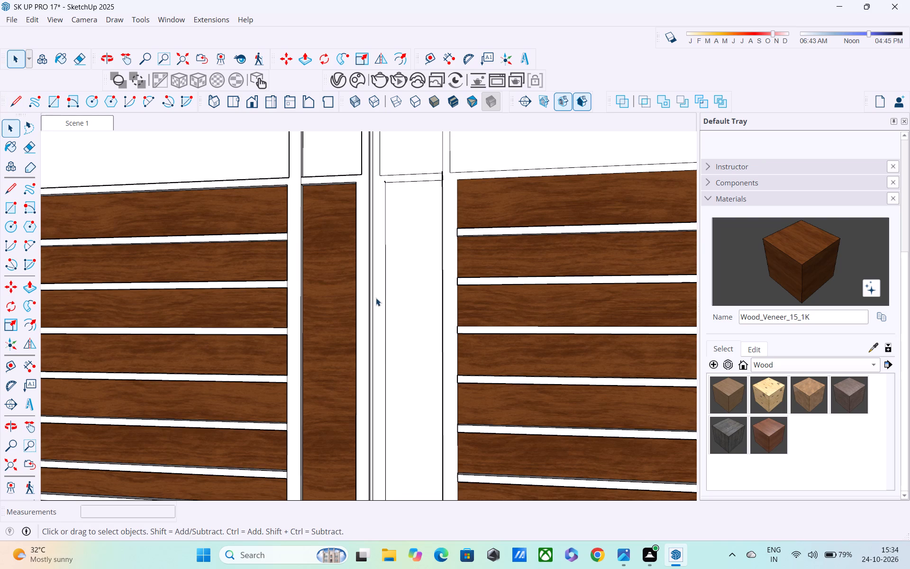
Push/Pull the frame face surrounding the redrawn narrow pane and its adjoining slatted window by about 1".
left_click_drag(376, 298, 378, 307, "ctrl")
double_click(379, 310, "ctrl")
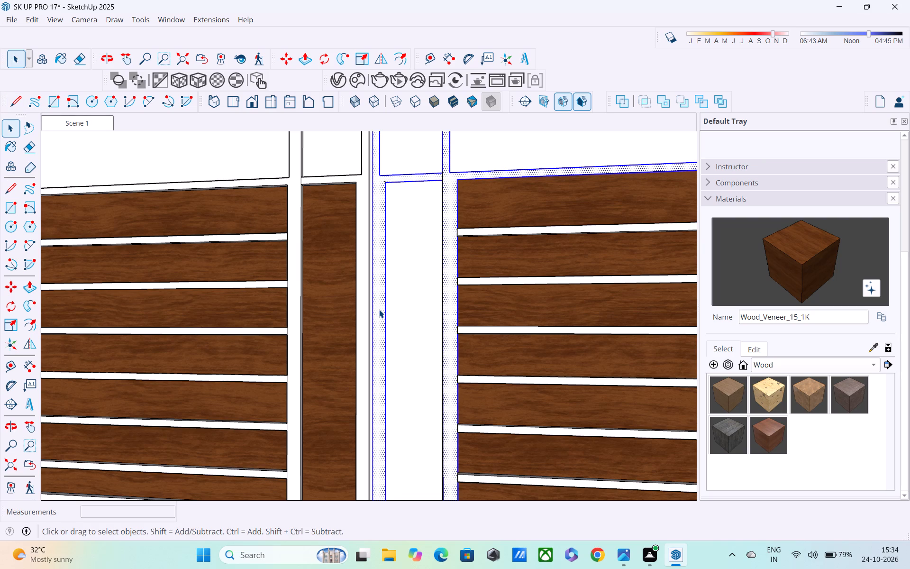
key("p")
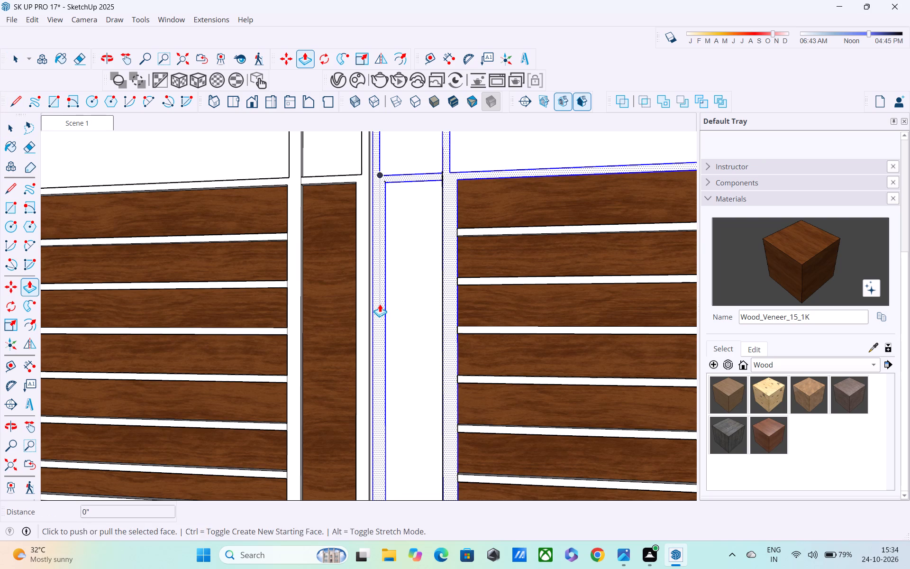
left_click(380, 303, "ctrl")
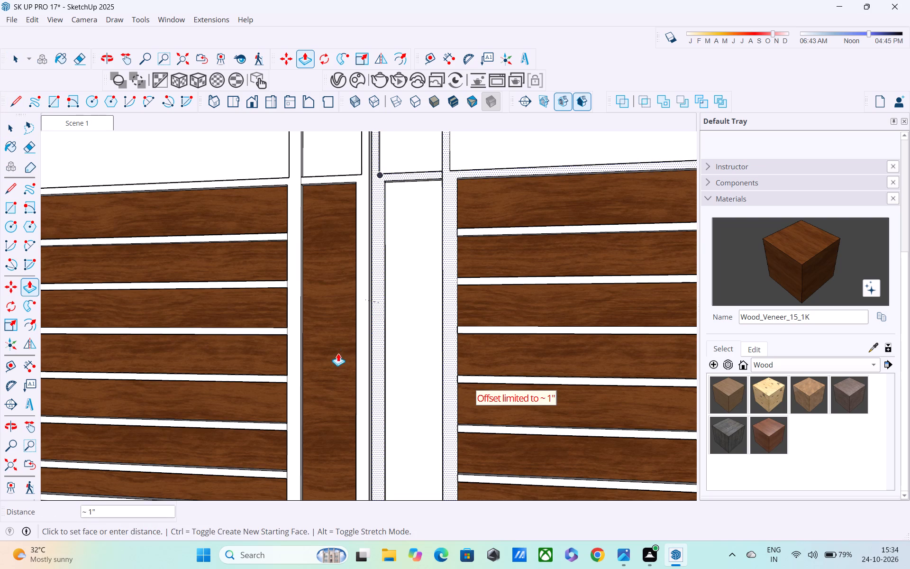
left_click(364, 330, "ctrl")
Paint the redrawn narrow pane beside the central gap with Wood_Veneer_15_1K.
middle_click_drag(439, 323, 314, 348, "ctrl")
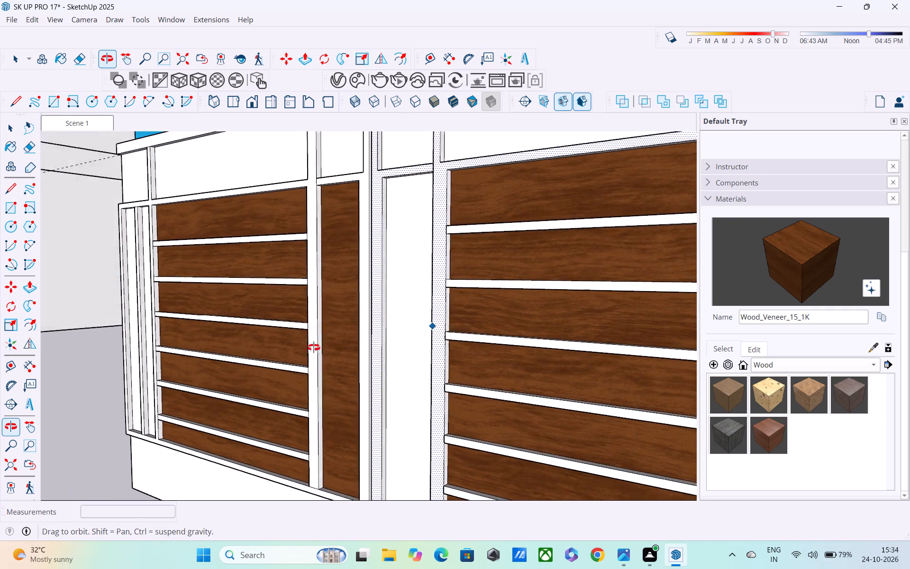
middle_click_drag(314, 348, 424, 309, "ctrl")
scroll(424, 309, "down", 4, "ctrl")
middle_click_drag(426, 324, 339, 360, "ctrl")
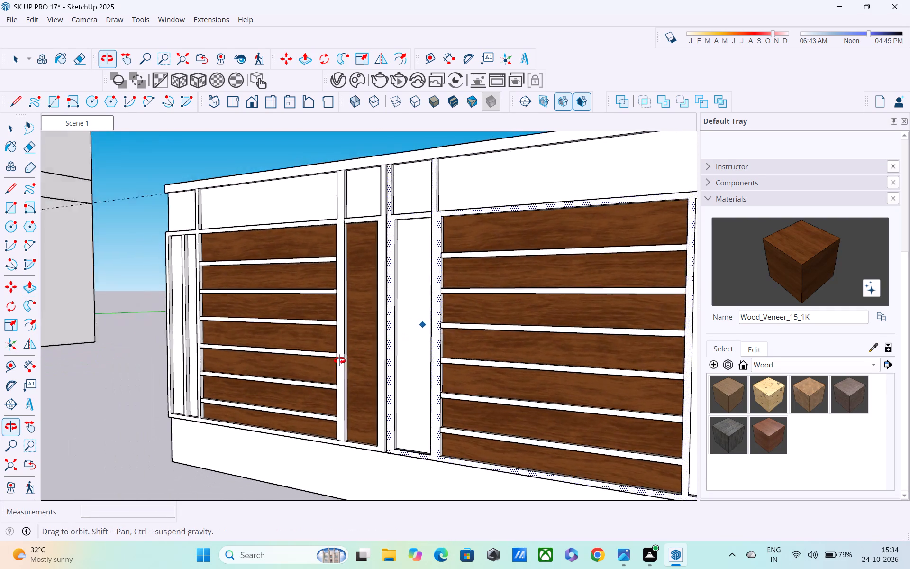
middle_click_drag(339, 360, 395, 405, "ctrl")
left_click(804, 265, "ctrl")
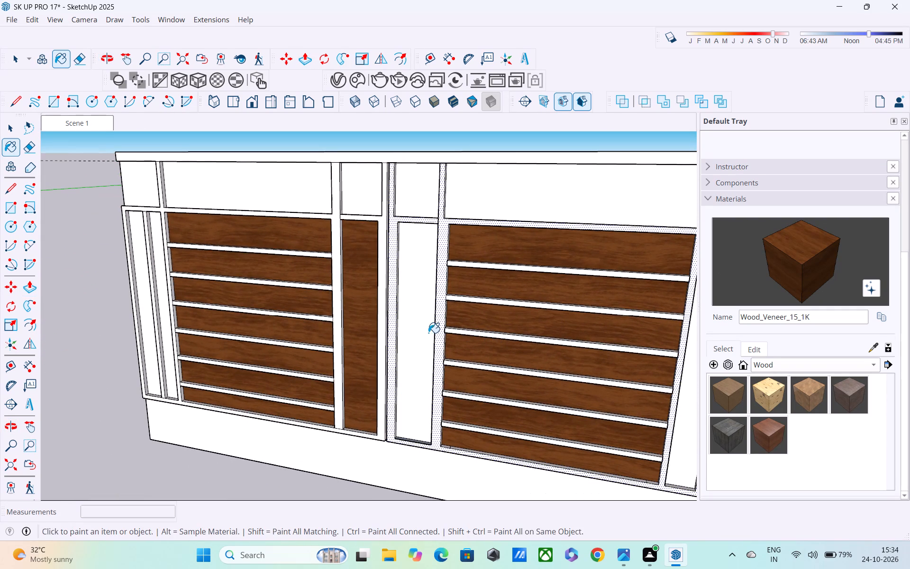
left_click(420, 320, "ctrl")
scroll(418, 321, "down", 3, "ctrl")
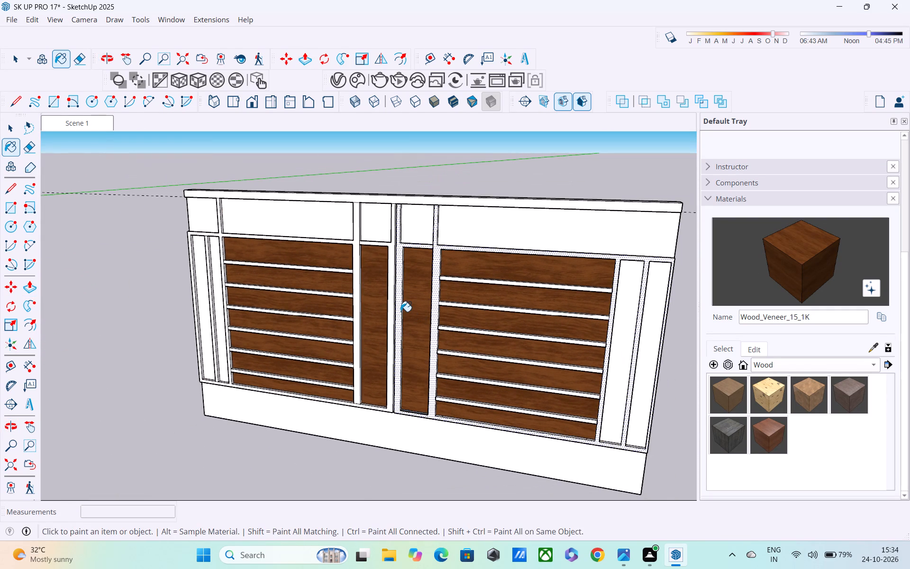
scroll(453, 340, "down", 2, "ctrl")
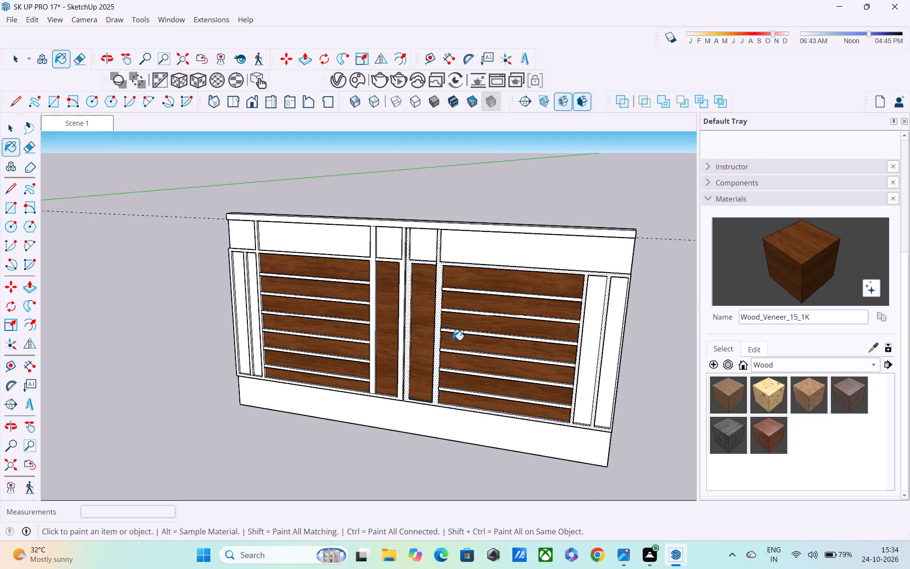
Examine the whole wall with its slatted windows and veneered narrow panes from several angles.
key("space")
left_click(515, 181, "ctrl")
middle_click_drag(446, 312, 571, 158, "ctrl")
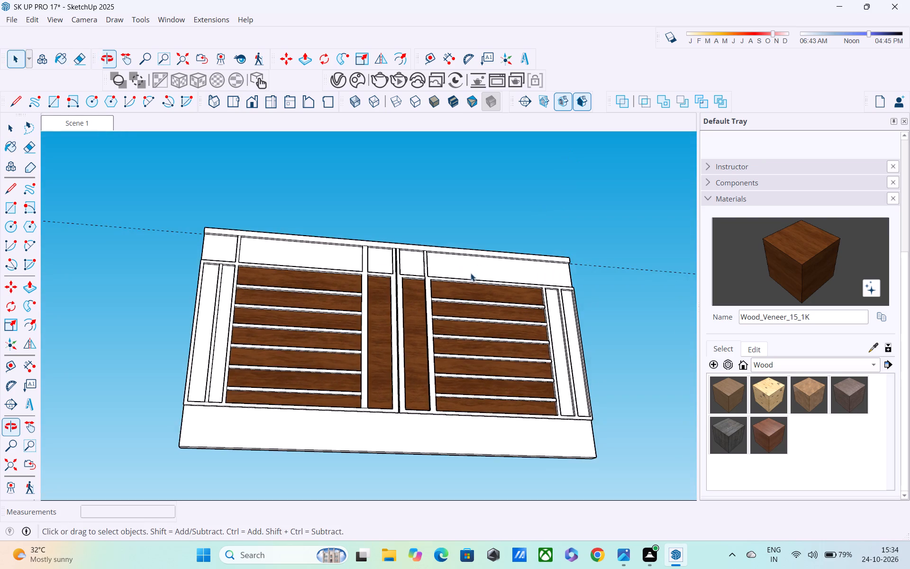
middle_click_drag(467, 284, 399, 371, "ctrl")
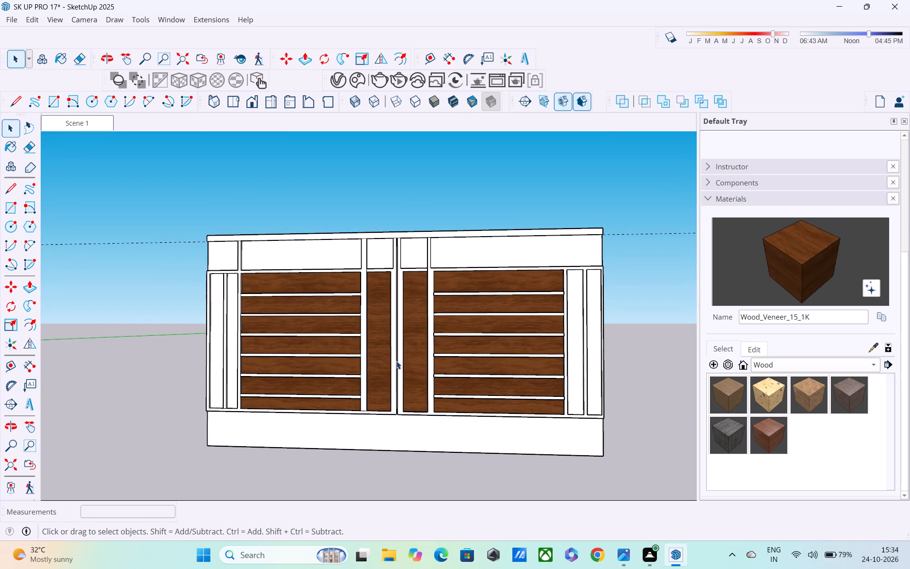
scroll(396, 355, "down", 2, "ctrl")
middle_click_drag(389, 374, 538, 383, "ctrl")
scroll(358, 424, "up", 3, "ctrl")
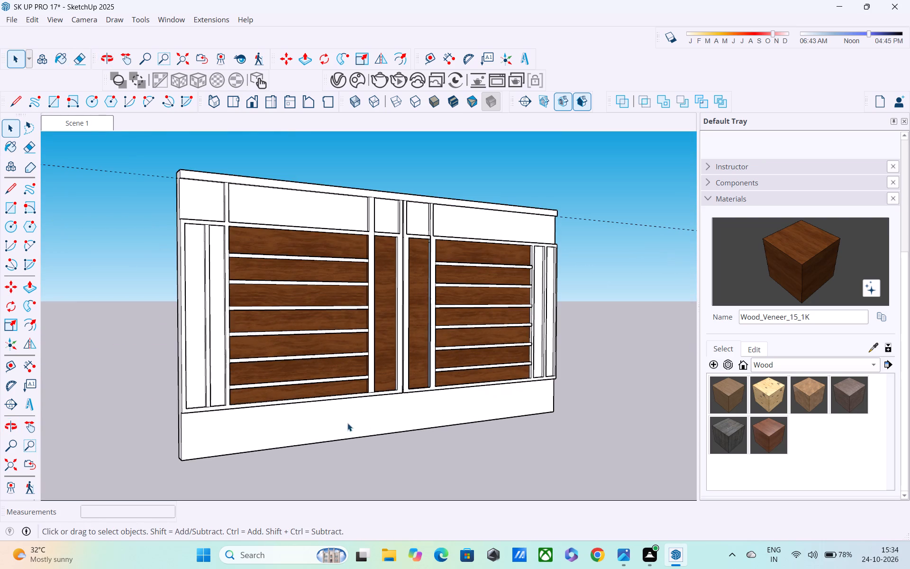
middle_click_drag(317, 416, 419, 373, "shift")
middle_click_drag(419, 373, 279, 395)
scroll(279, 395, "down", 4)
scroll(368, 381, "down", 2)
middle_click_drag(369, 381, 387, 397)
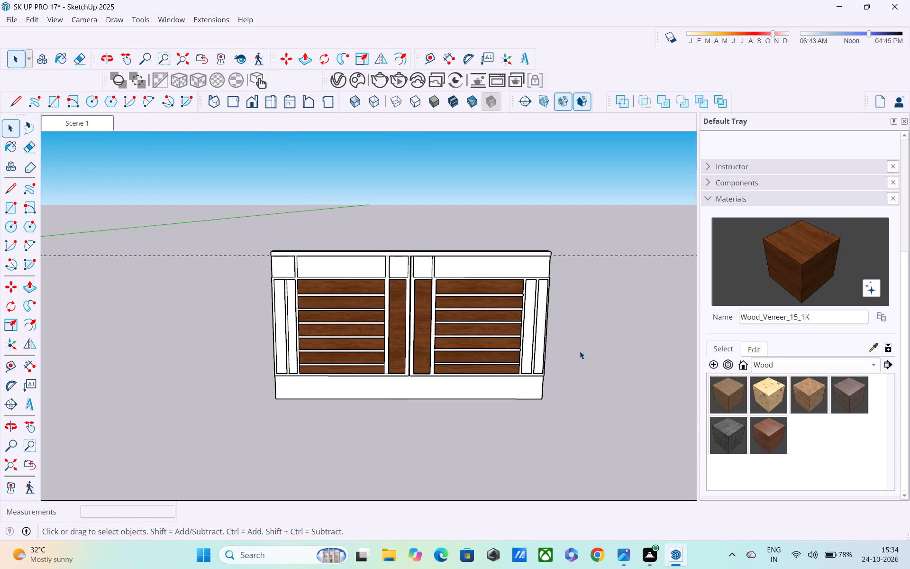
Paint the four narrow vertical panels at both ends of the wall with Wood_Planks_01_1K.
left_click(727, 427)
left_click(529, 317)
left_click(544, 328)
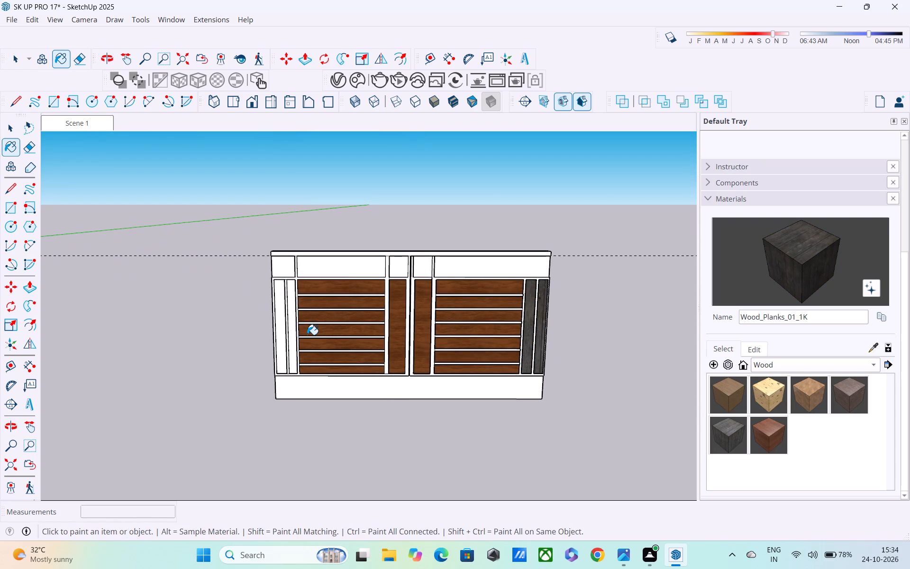
left_click(279, 320)
left_click(291, 320)
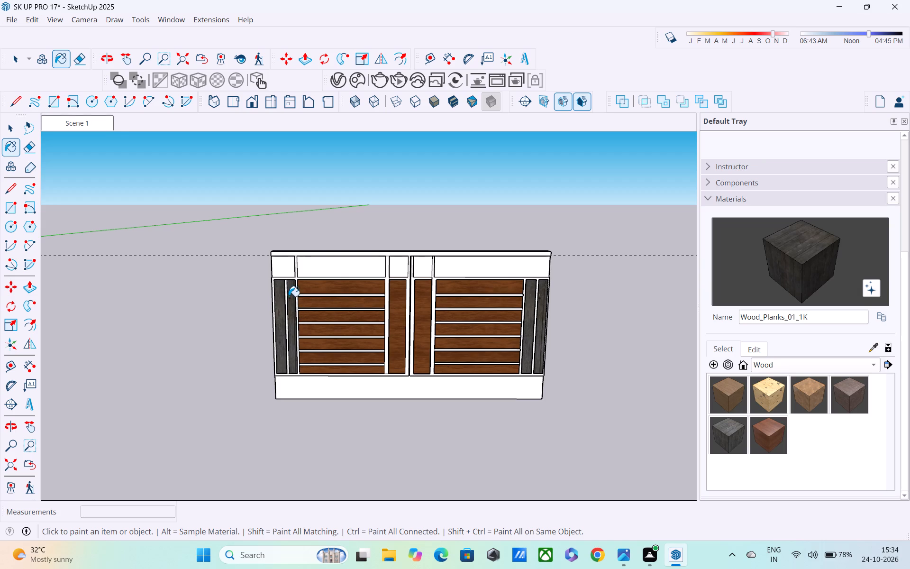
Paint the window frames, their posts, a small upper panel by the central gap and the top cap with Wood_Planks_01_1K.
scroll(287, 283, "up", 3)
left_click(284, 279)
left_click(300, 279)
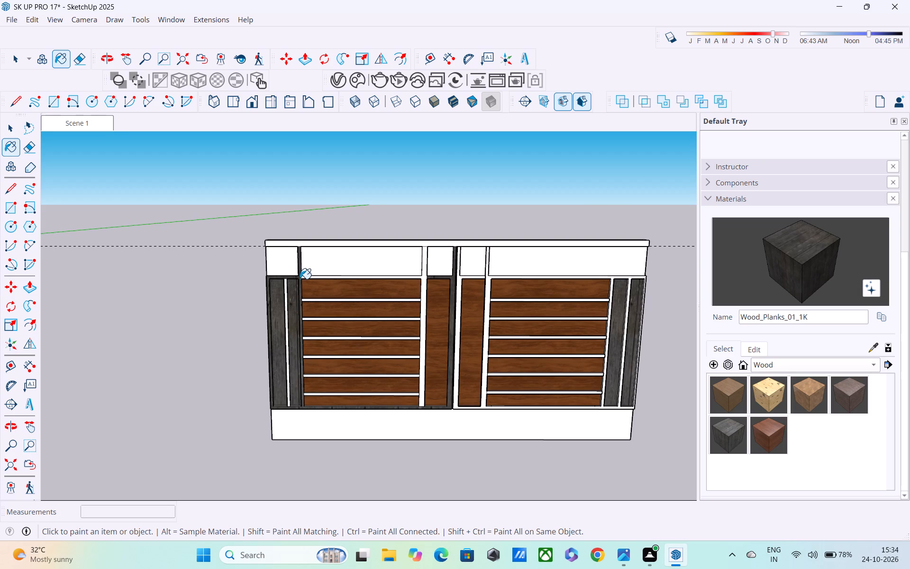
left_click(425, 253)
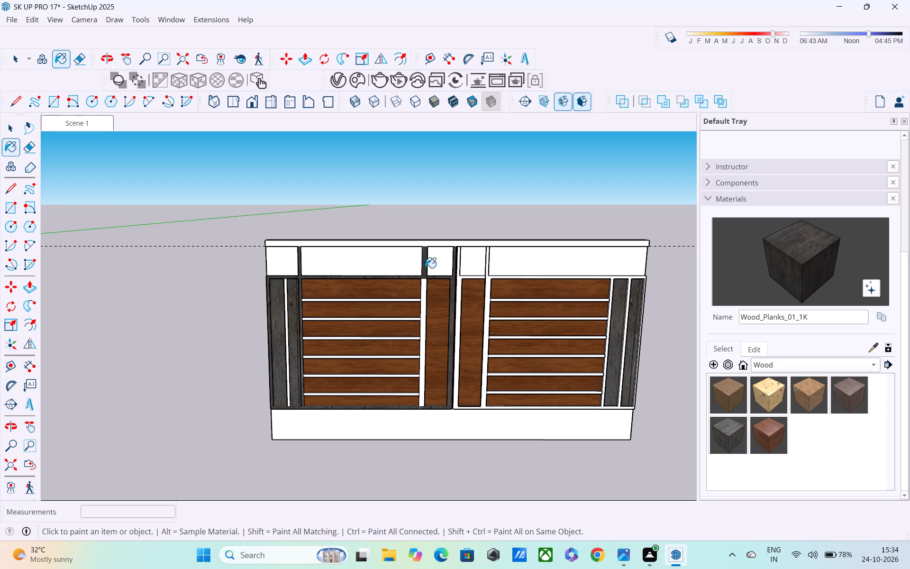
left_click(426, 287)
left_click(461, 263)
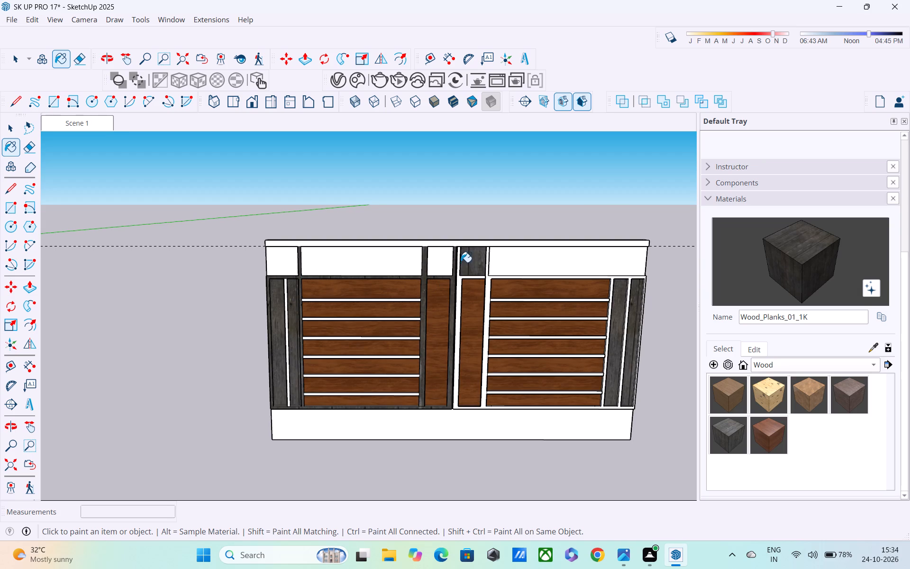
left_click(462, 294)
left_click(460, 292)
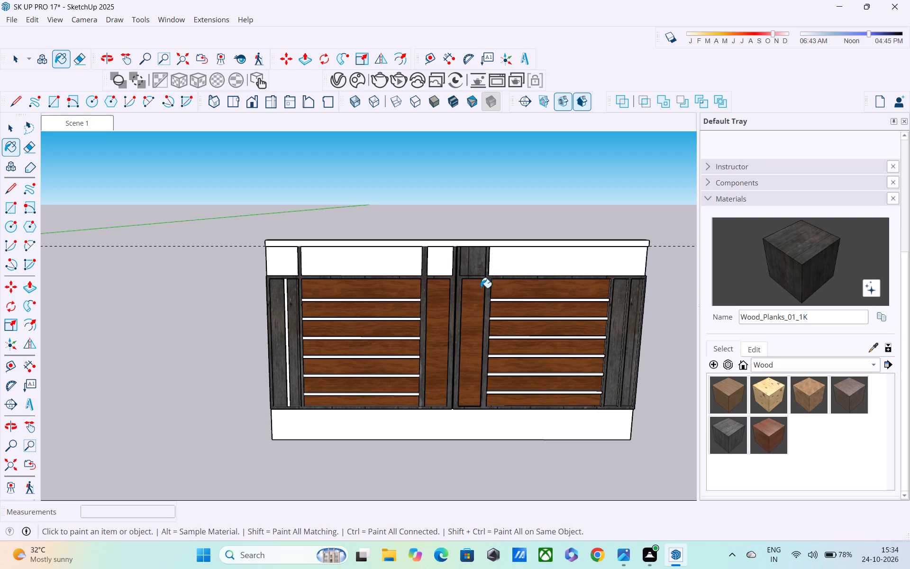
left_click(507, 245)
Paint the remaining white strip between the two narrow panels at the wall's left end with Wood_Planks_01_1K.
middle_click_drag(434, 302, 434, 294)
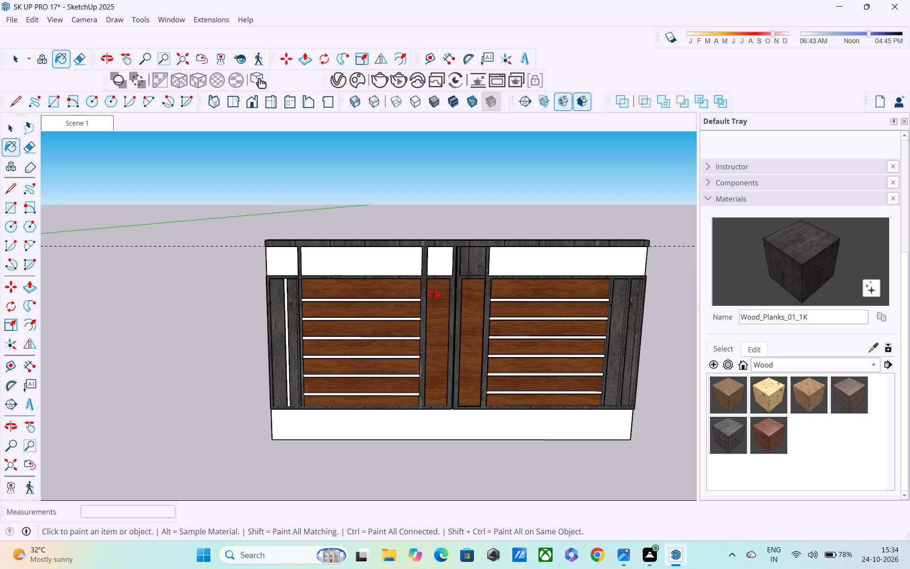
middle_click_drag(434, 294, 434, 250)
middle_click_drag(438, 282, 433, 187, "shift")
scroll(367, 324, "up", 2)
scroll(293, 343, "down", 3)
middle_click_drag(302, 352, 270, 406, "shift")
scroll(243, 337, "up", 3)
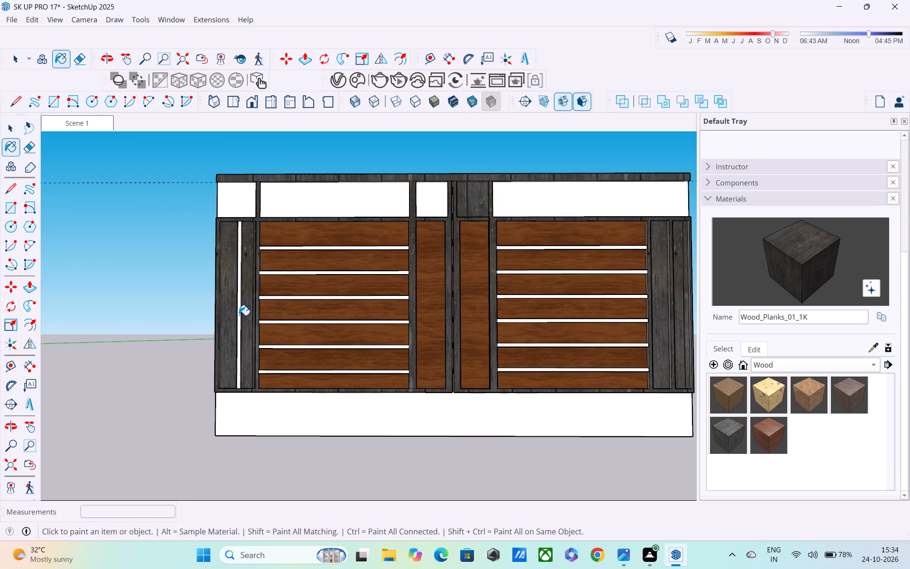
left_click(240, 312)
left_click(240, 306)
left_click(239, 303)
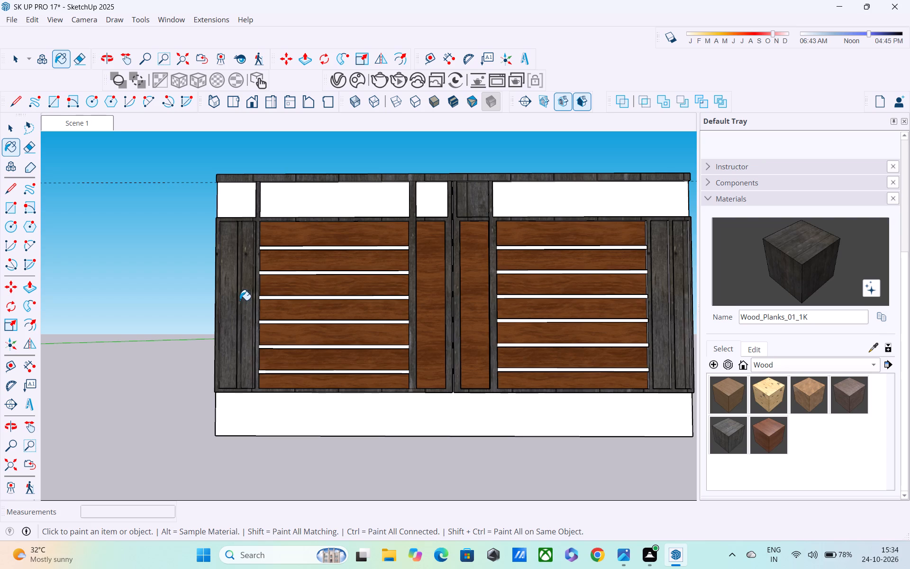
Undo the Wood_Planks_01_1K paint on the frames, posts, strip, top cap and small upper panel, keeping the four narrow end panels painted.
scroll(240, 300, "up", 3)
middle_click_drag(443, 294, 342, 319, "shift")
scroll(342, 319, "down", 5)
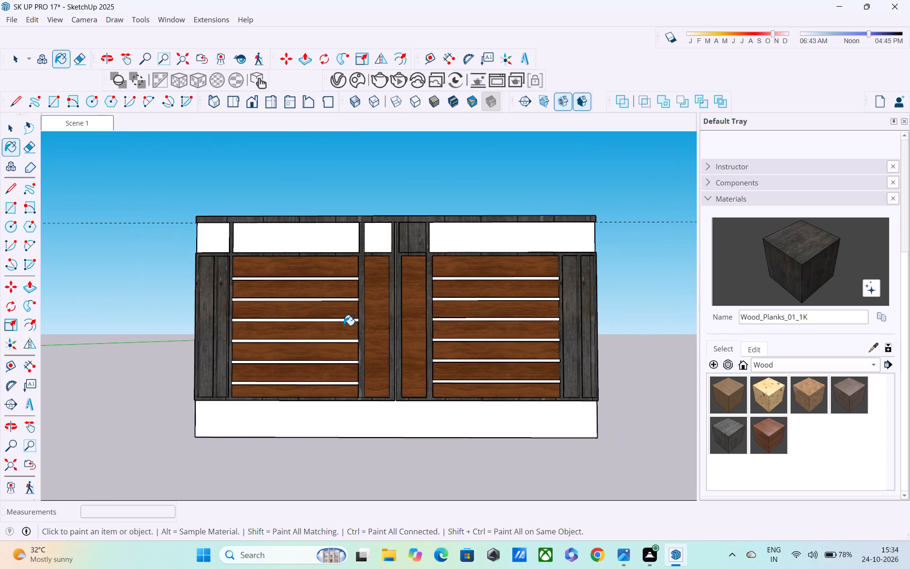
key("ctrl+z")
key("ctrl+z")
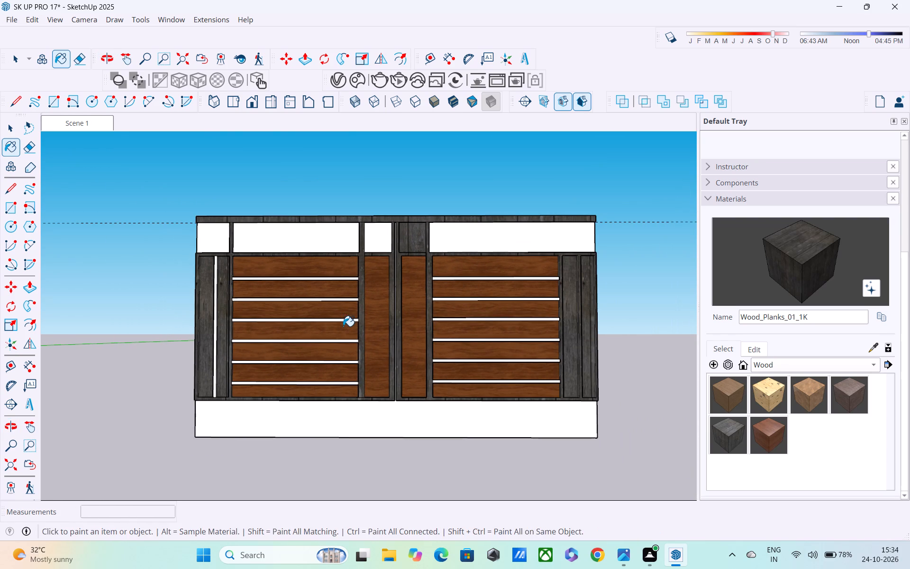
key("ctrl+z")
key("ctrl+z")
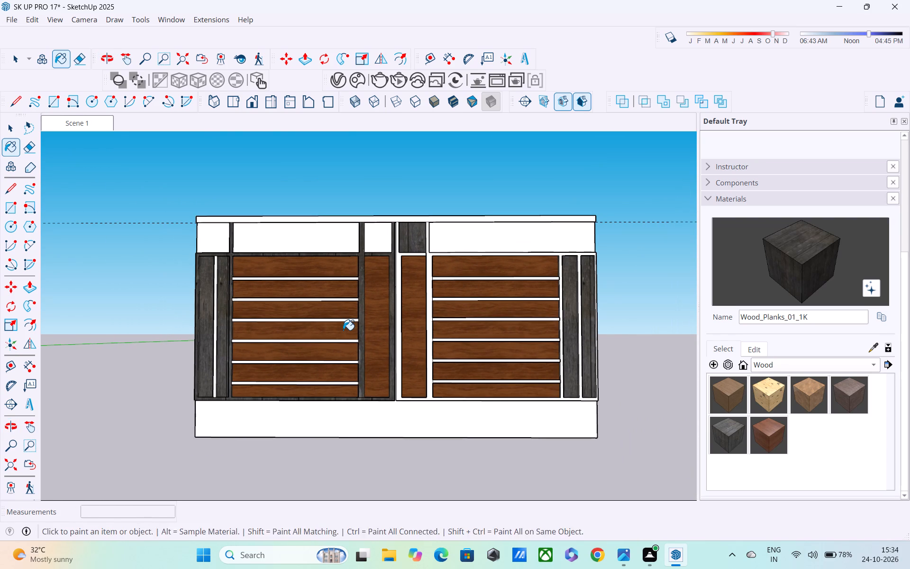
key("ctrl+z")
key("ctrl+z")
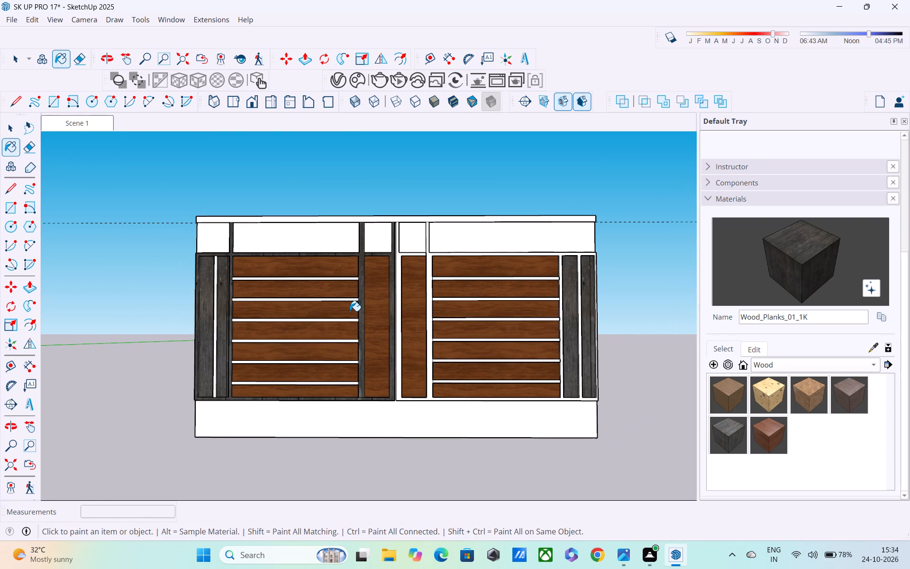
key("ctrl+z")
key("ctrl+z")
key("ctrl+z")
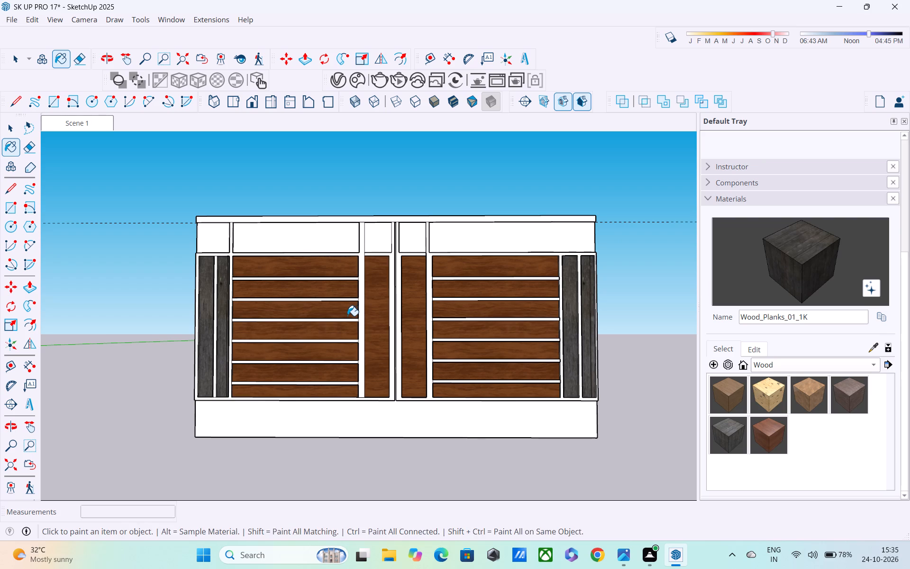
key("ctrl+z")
Paint all five upper panels and the long base panel with Wood_Planks_01_1K.
scroll(286, 341, "down", 2)
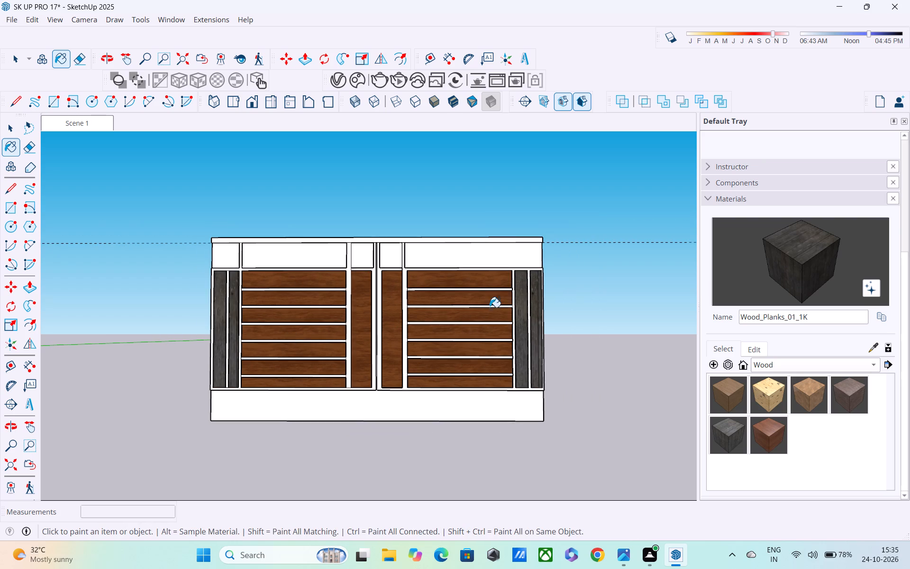
left_click(504, 253)
left_click(327, 257)
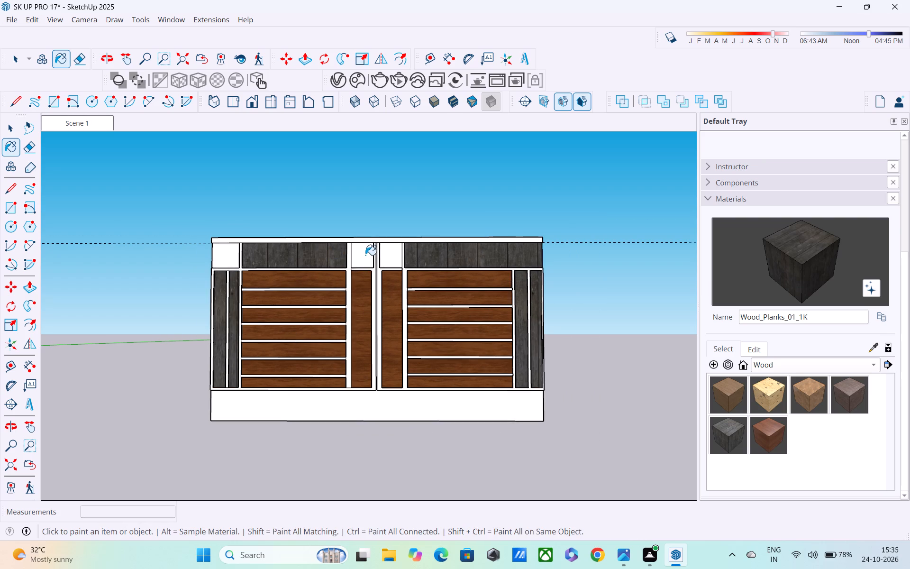
left_click(365, 255)
left_click(391, 258)
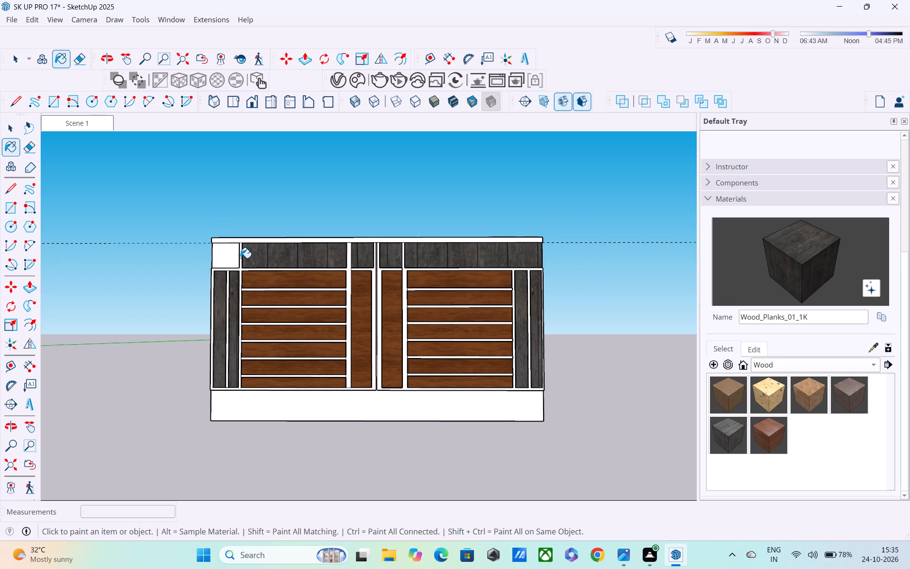
left_click(235, 257)
left_click(309, 404)
Examine the wall's dark plank panels, white frames and veneered slats from several angles and distances.
middle_click_drag(386, 393, 386, 415)
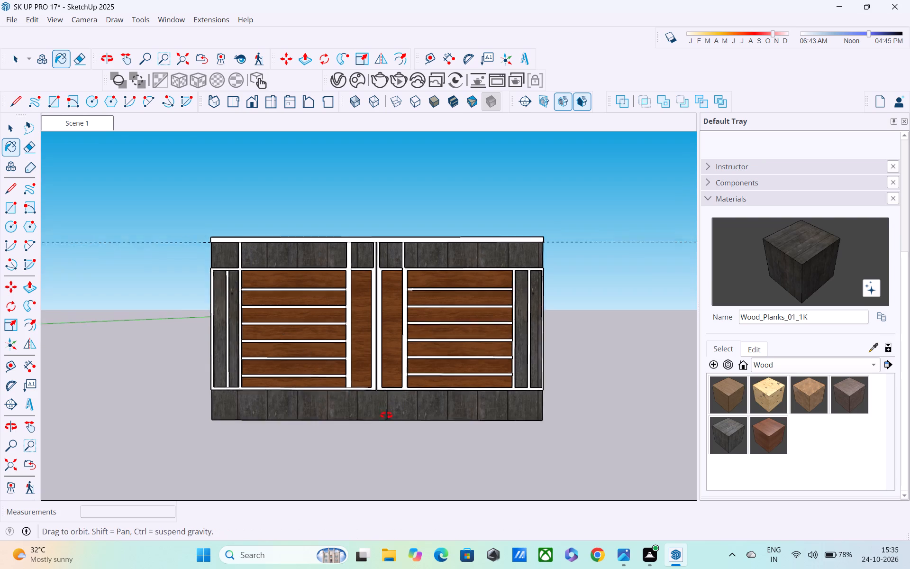
middle_click_drag(386, 415, 354, 447)
scroll(353, 445, "down", 5)
middle_click_drag(486, 424, 411, 384)
scroll(482, 371, "down", 1)
middle_click_drag(482, 371, 359, 382)
scroll(427, 376, "up", 3)
middle_click_drag(442, 369, 609, 326)
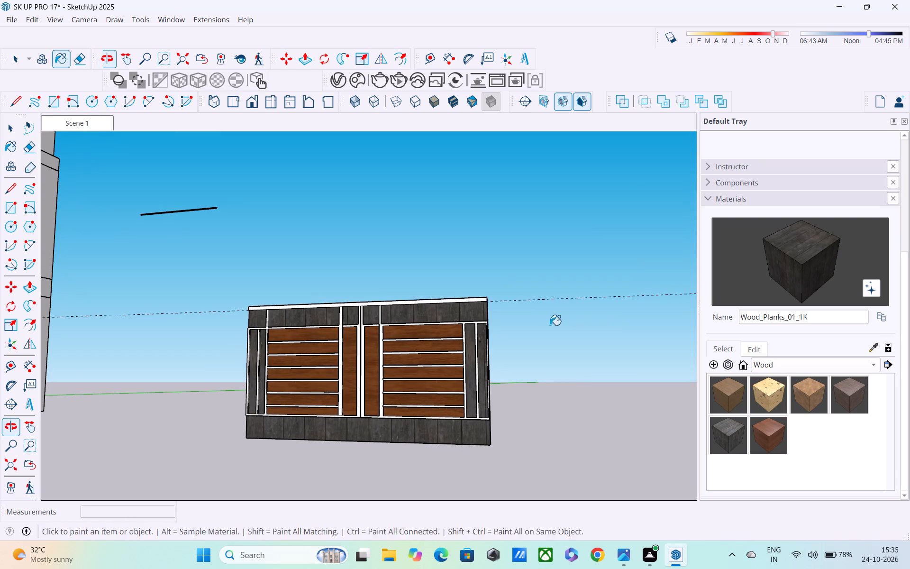
key("space")
middle_click_drag(512, 280, 644, 339)
scroll(572, 340, "down", 3)
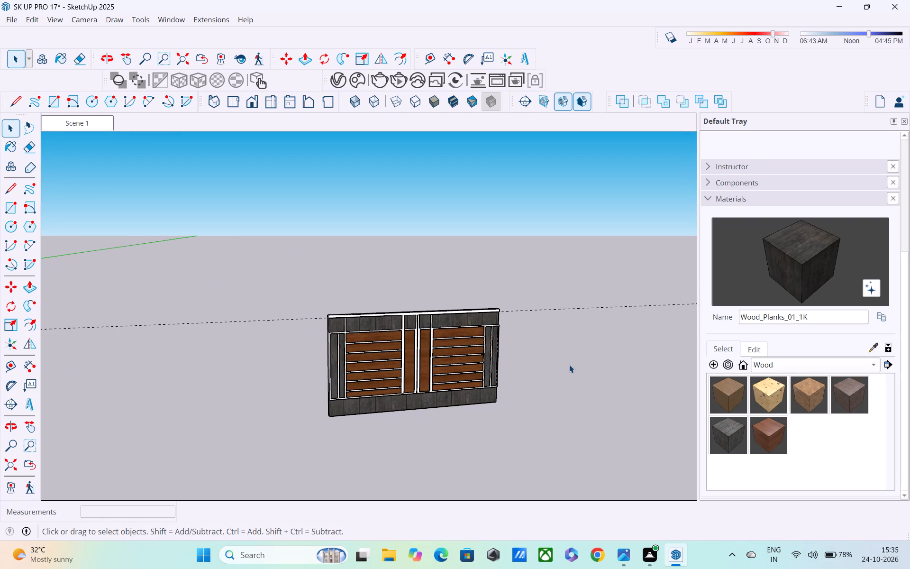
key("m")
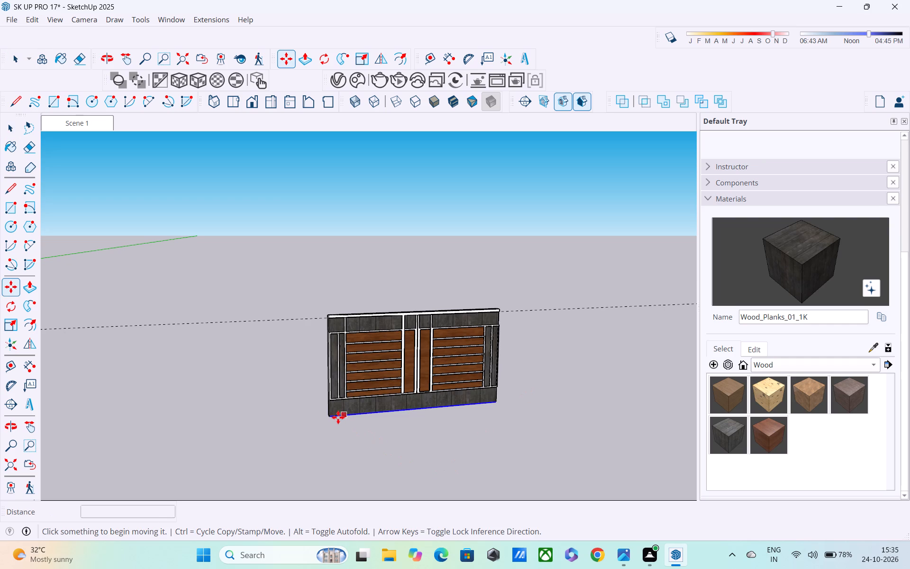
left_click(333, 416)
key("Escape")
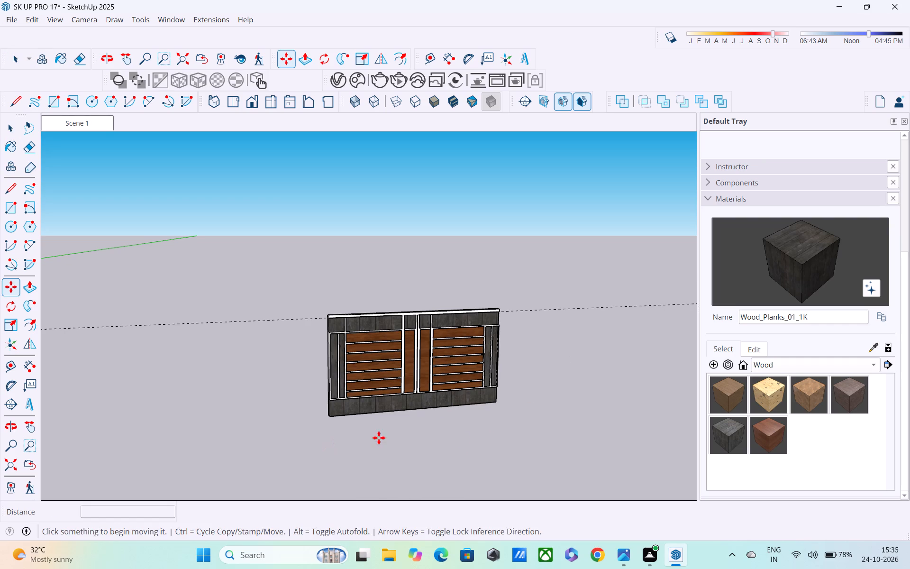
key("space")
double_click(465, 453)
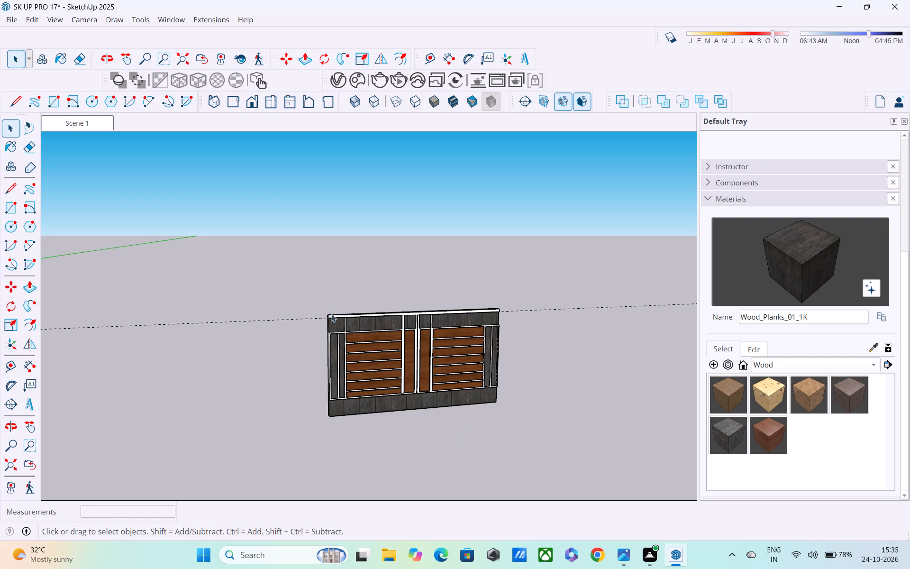
Select the entire slatted gate with its frames, panels and base, and make it one group.
double_click(338, 330)
left_click(338, 330)
right_click(431, 349)
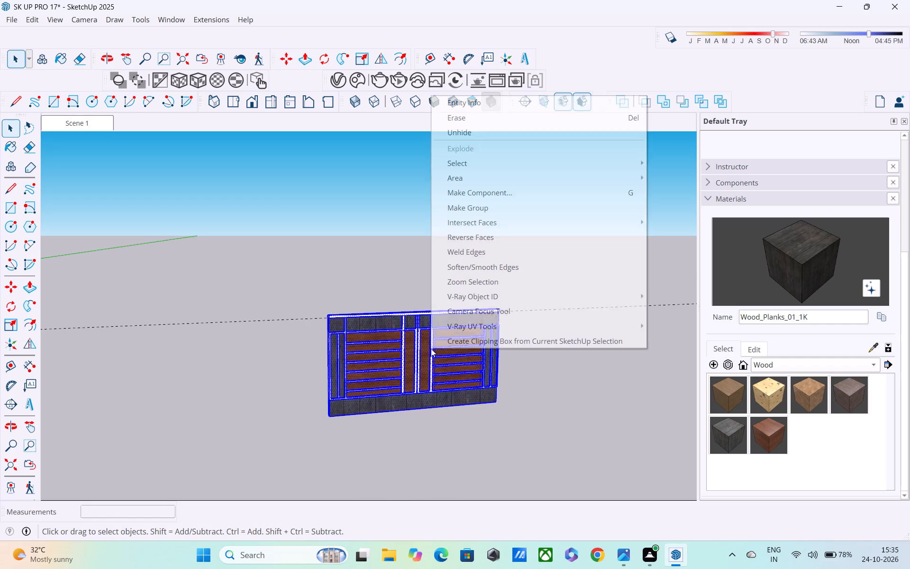
left_click(437, 445)
triple_click(413, 395)
left_click(413, 395)
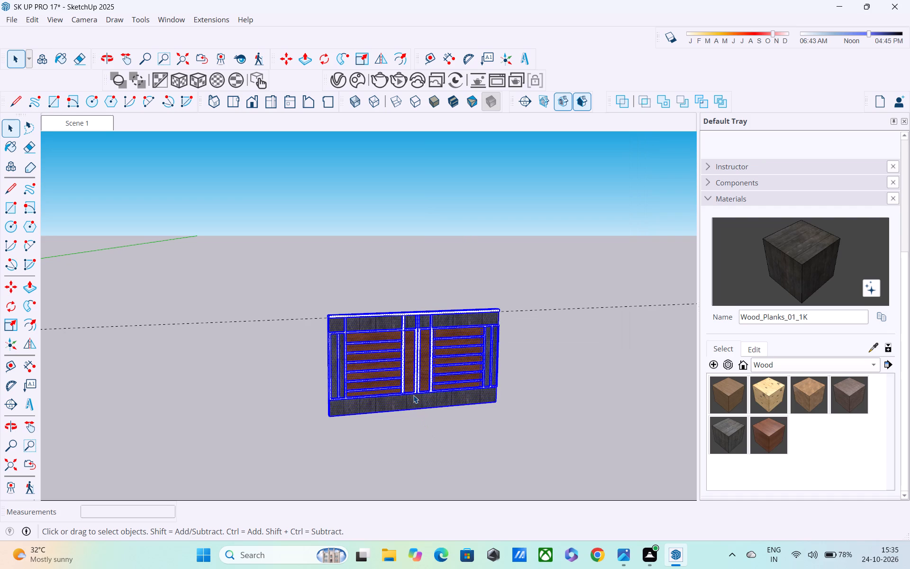
right_click_drag(413, 395, 408, 394)
left_click(492, 254)
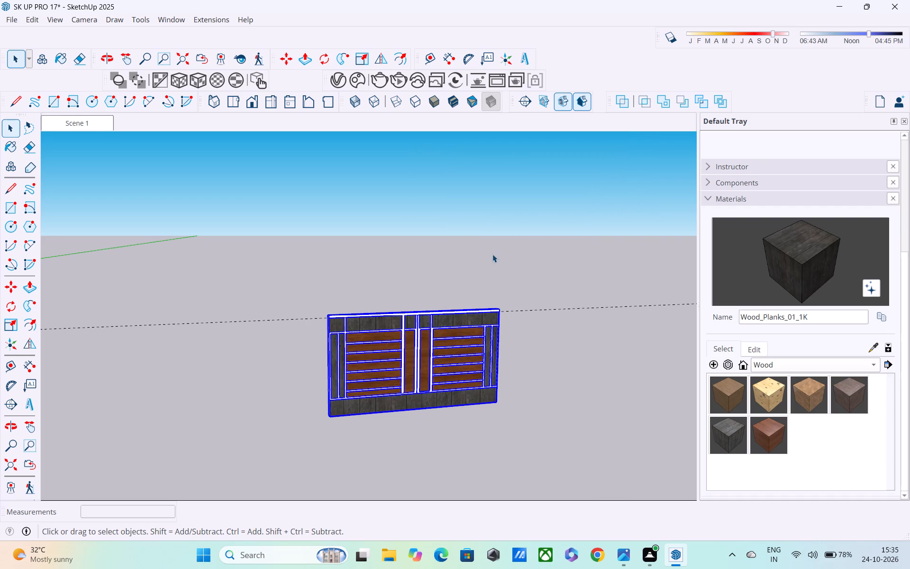
Move the gate group by its lower-left corner about 53' 2" to the lower-left corner of the house's ground-floor opening.
key("m")
left_click(327, 416)
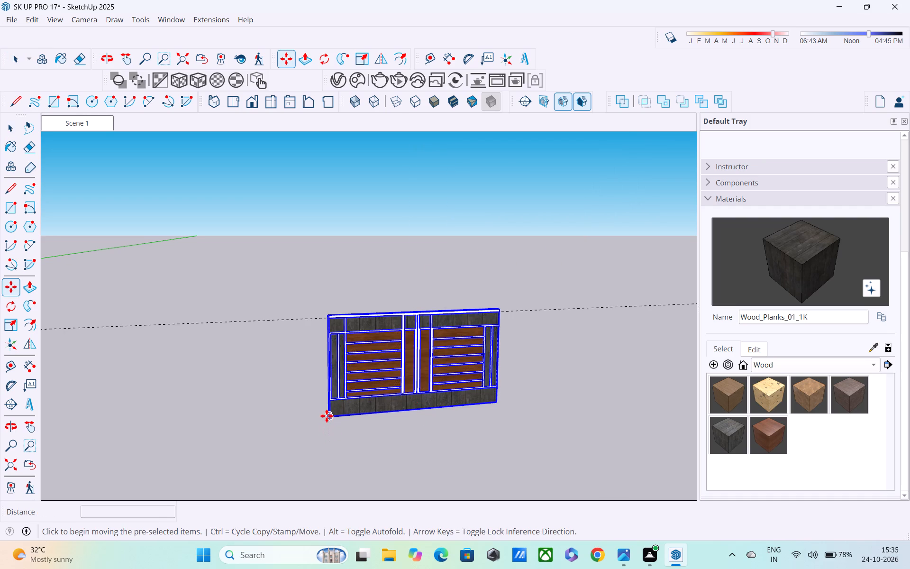
scroll(480, 397, "down", 3)
middle_click_drag(490, 395, 716, 337, "shift")
scroll(558, 370, "down", 3)
middle_click_drag(510, 394, 464, 215, "shift")
scroll(470, 264, "down", 4)
middle_click_drag(471, 342, 622, 275, "shift")
scroll(570, 303, "down", 4)
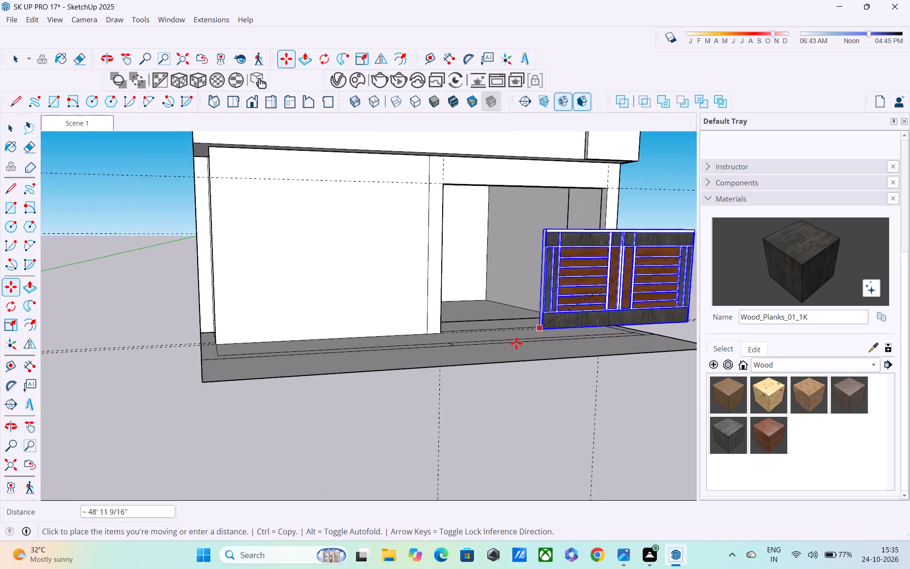
scroll(514, 344, "down", 3)
middle_click_drag(373, 400, 336, 414)
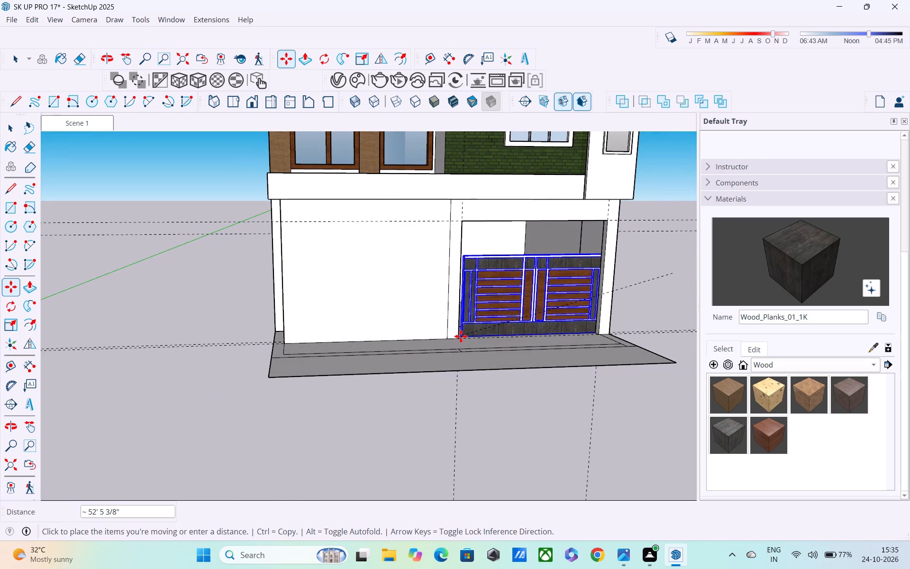
middle_click_drag(461, 336, 373, 336)
scroll(485, 338, "up", 5)
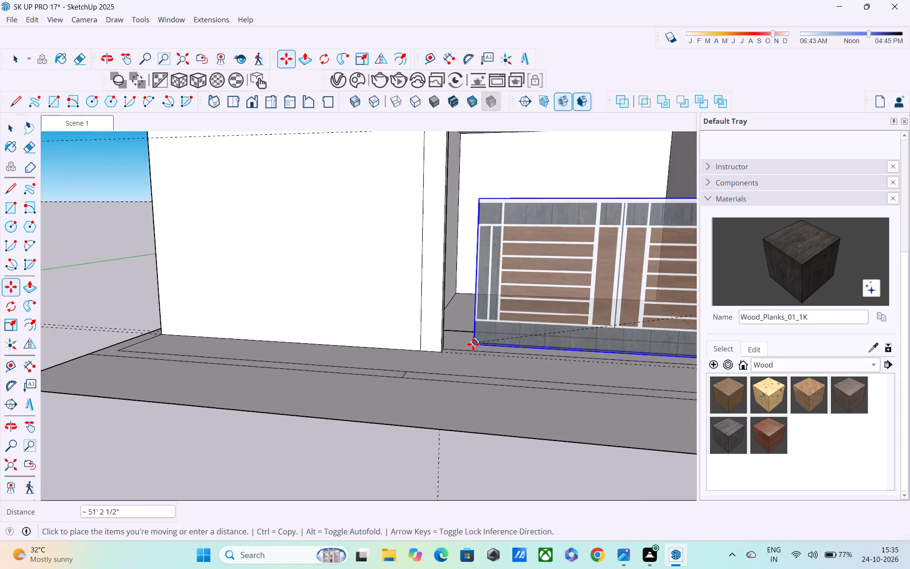
scroll(473, 344, "up", 2)
middle_click_drag(464, 344, 375, 370)
middle_click_drag(423, 357, 338, 349)
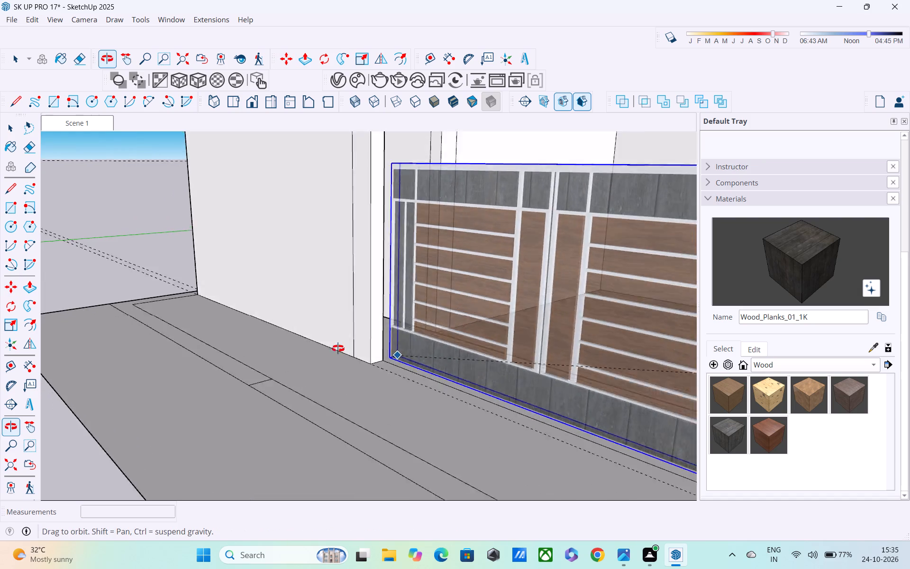
middle_click_drag(338, 349, 337, 349)
scroll(354, 359, "up", 6)
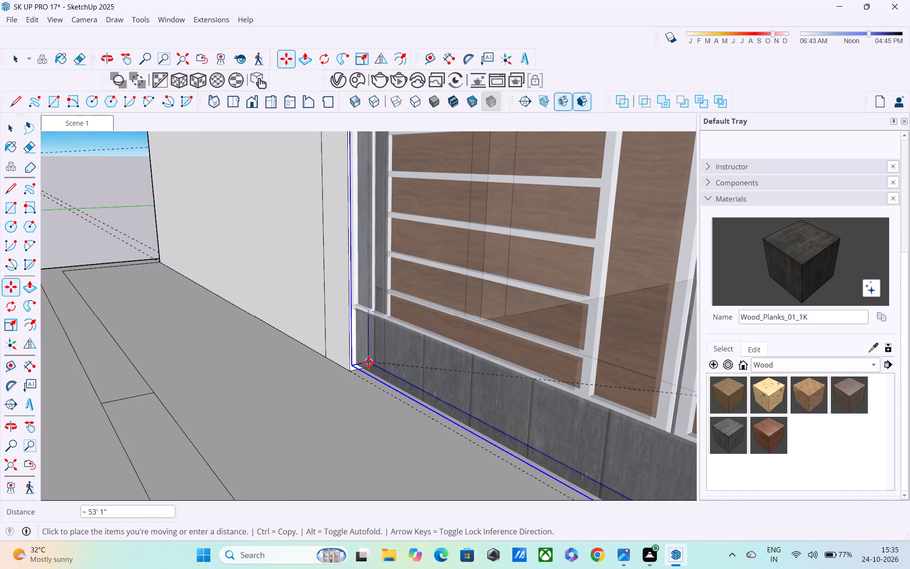
left_click(366, 369)
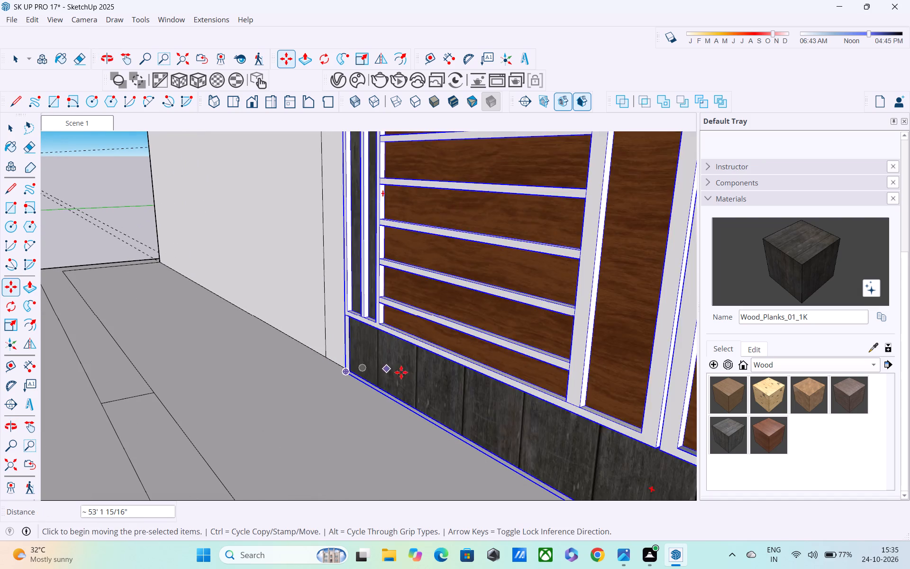
scroll(410, 372, "down", 15)
middle_click_drag(450, 364, 642, 286)
key("space")
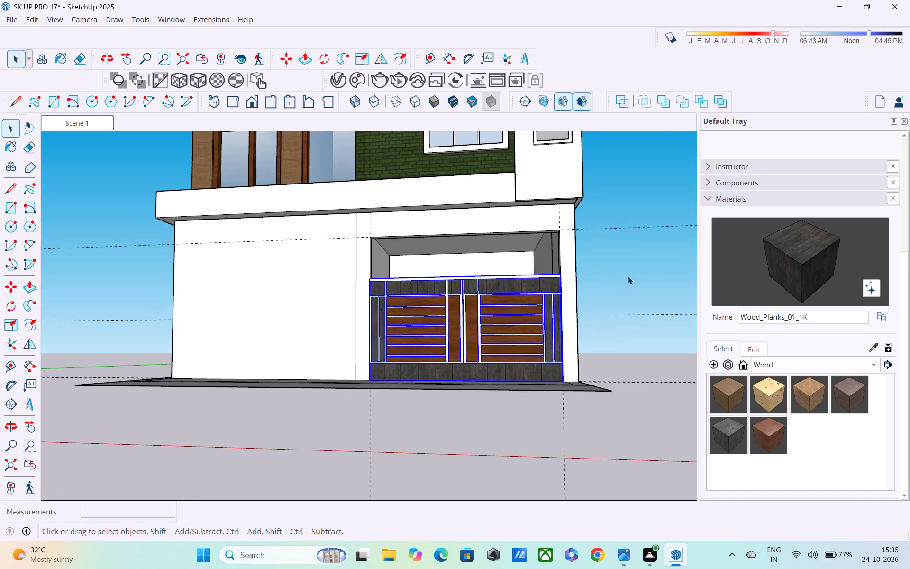
left_click(633, 272)
Erase the vertical guide lines at both sides of the gate opening and the horizontal guide along its top.
middle_click_drag(608, 296, 658, 358)
scroll(532, 330, "up", 1)
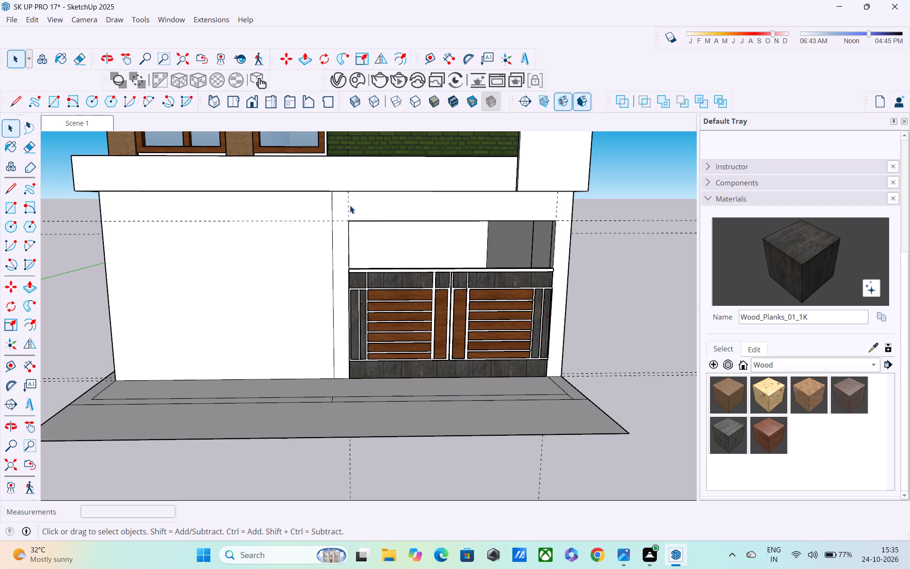
key("t")
key("e")
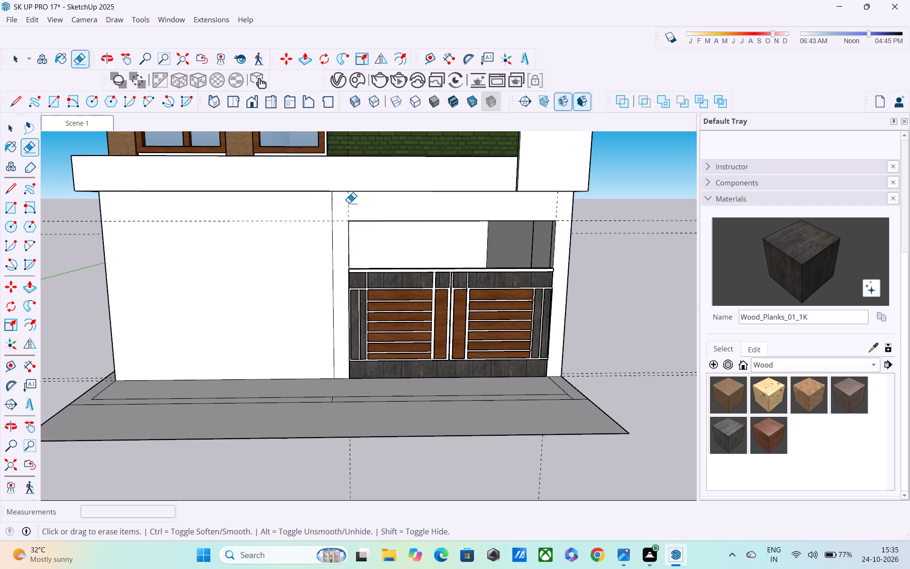
left_click(348, 198)
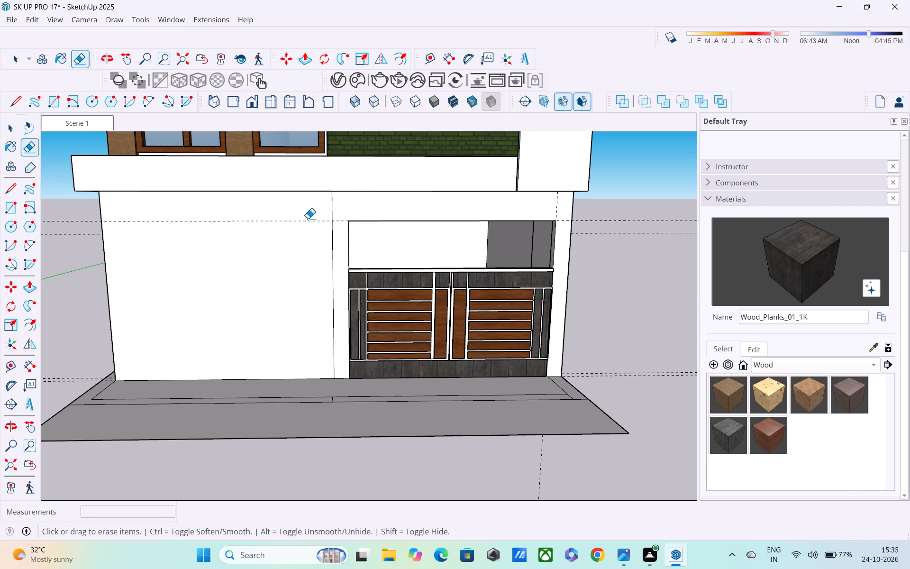
left_click(304, 223)
left_click(305, 220)
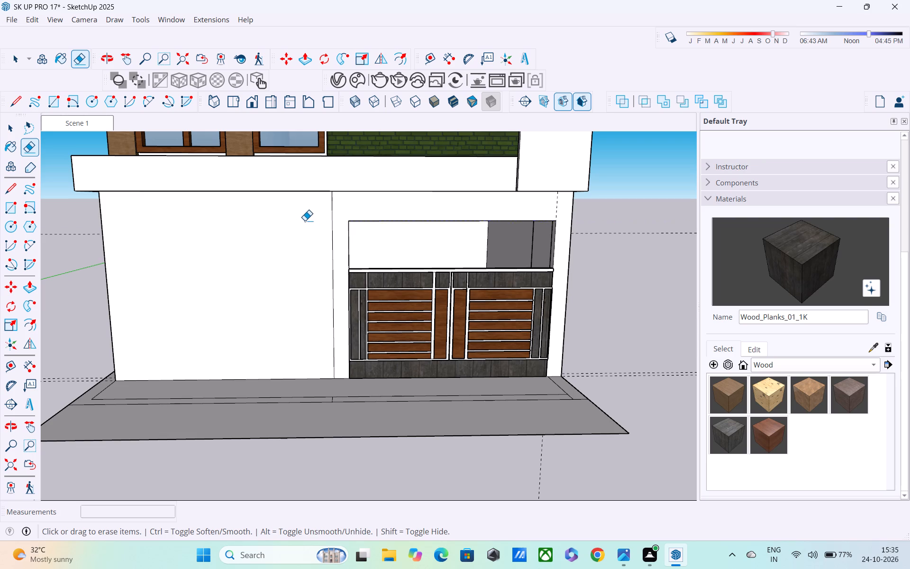
left_click(560, 199)
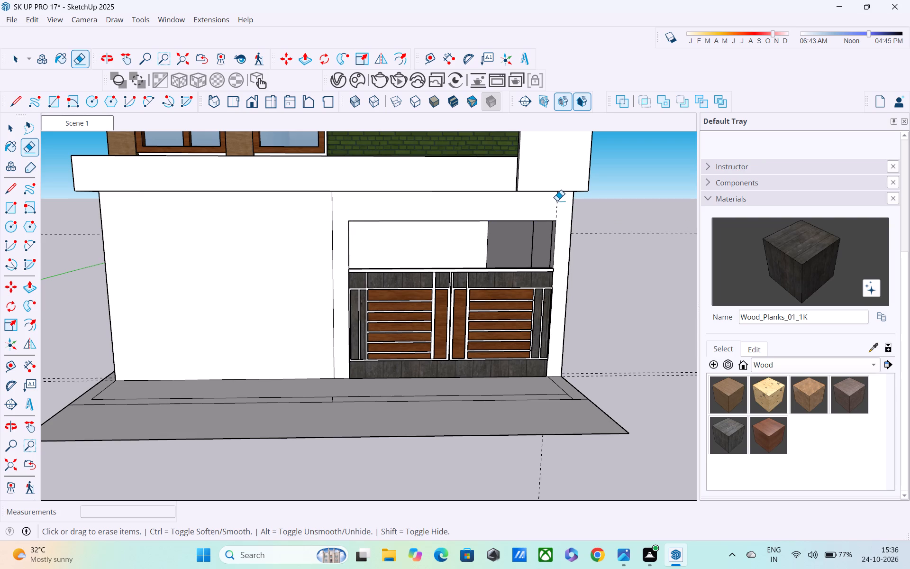
left_click(555, 203)
left_click(557, 206)
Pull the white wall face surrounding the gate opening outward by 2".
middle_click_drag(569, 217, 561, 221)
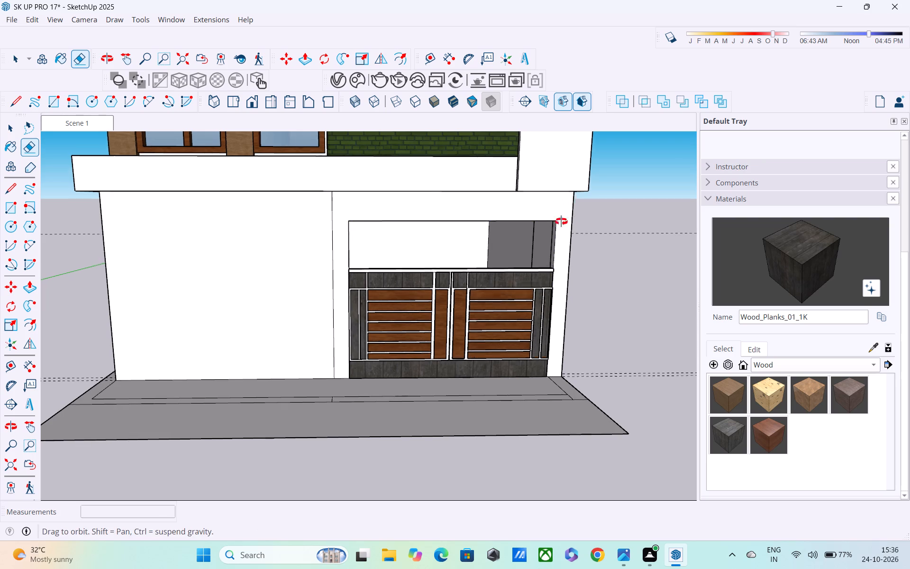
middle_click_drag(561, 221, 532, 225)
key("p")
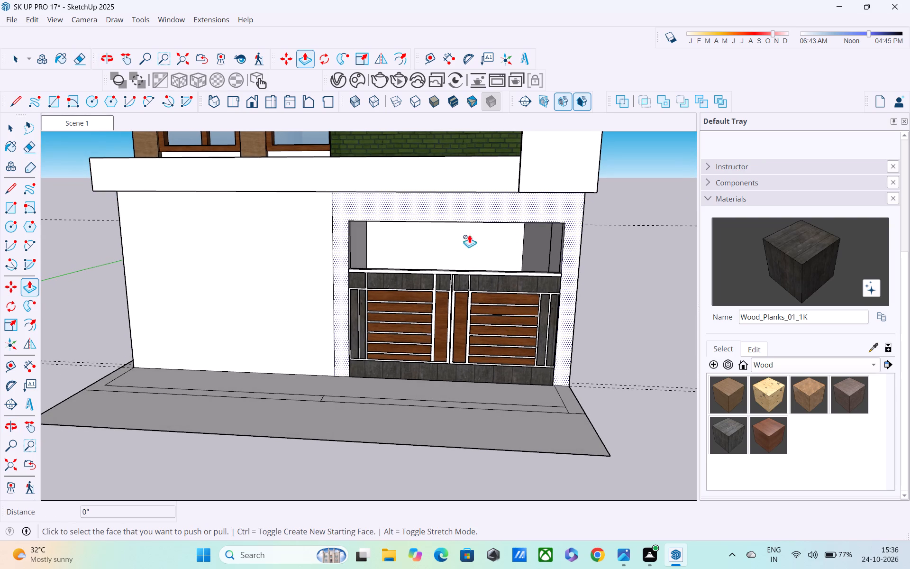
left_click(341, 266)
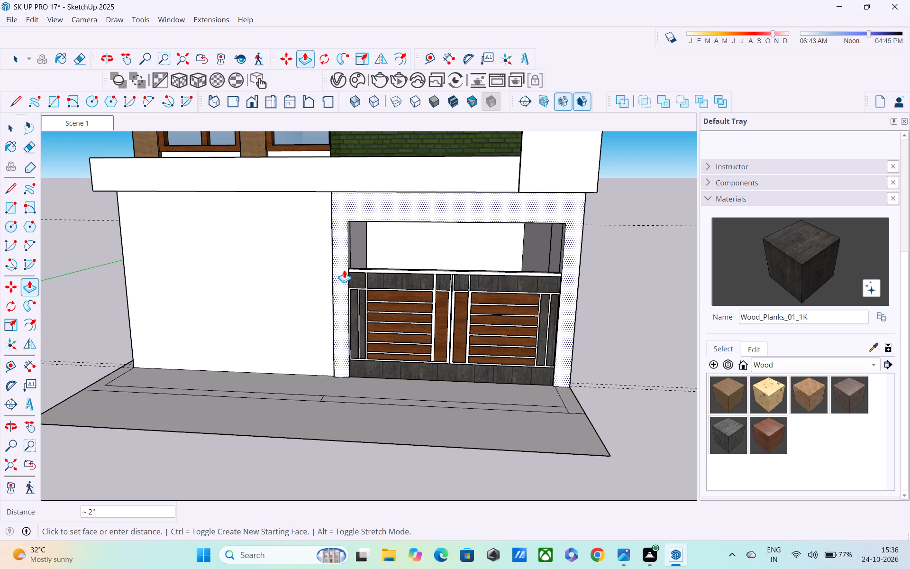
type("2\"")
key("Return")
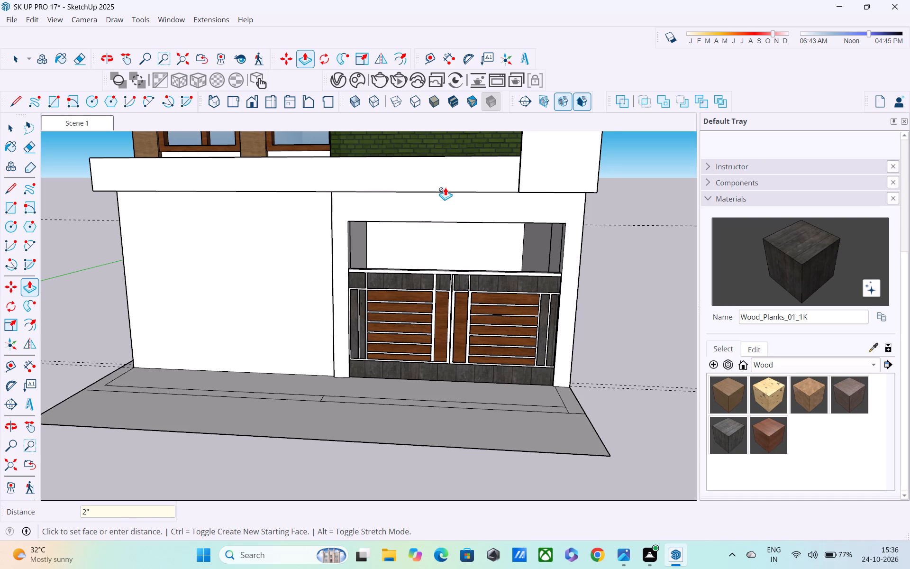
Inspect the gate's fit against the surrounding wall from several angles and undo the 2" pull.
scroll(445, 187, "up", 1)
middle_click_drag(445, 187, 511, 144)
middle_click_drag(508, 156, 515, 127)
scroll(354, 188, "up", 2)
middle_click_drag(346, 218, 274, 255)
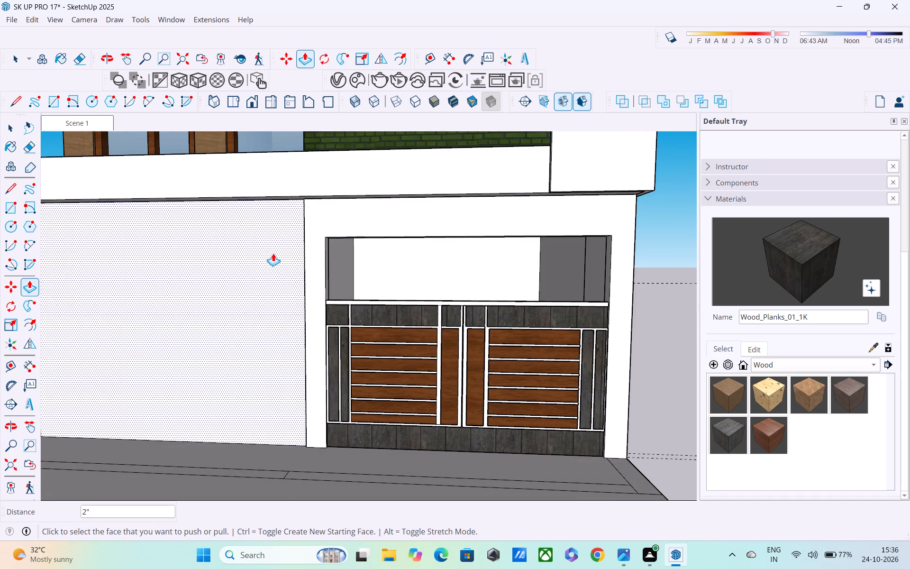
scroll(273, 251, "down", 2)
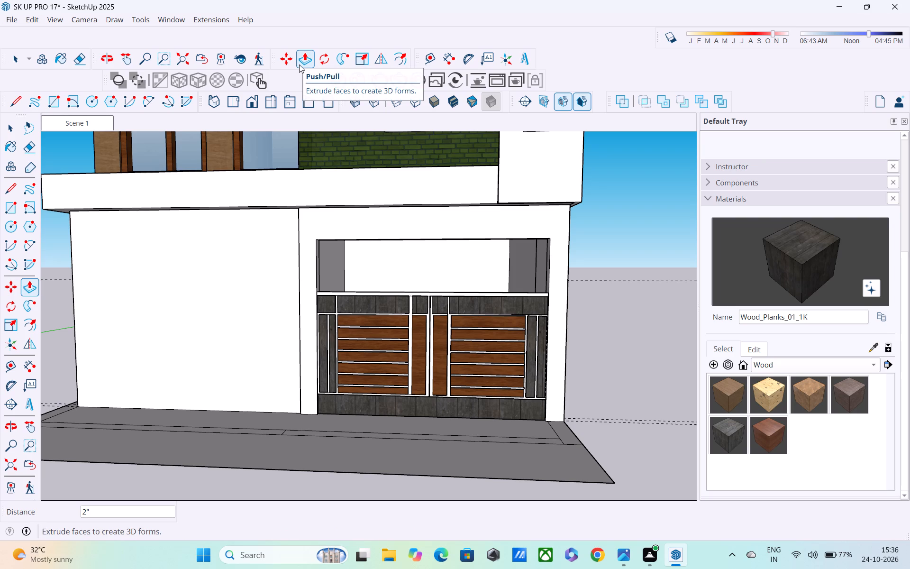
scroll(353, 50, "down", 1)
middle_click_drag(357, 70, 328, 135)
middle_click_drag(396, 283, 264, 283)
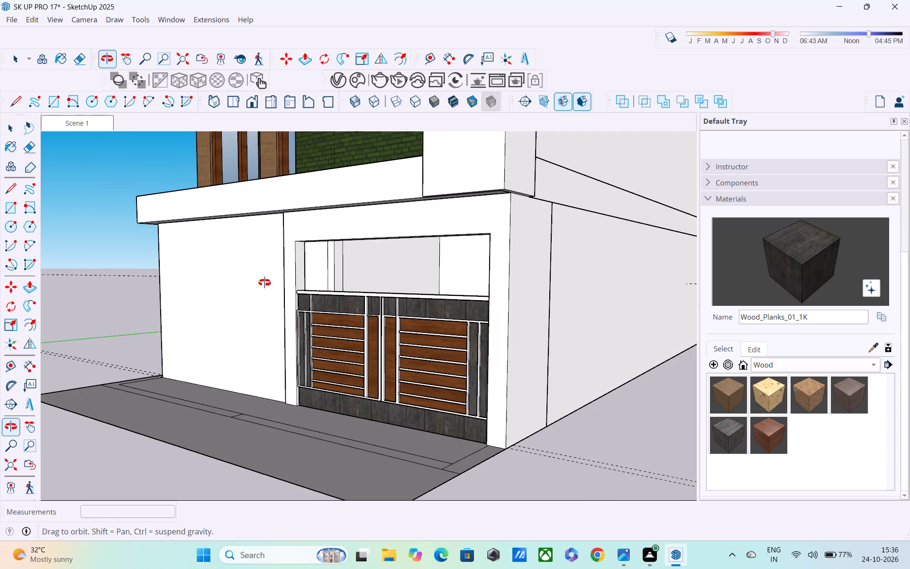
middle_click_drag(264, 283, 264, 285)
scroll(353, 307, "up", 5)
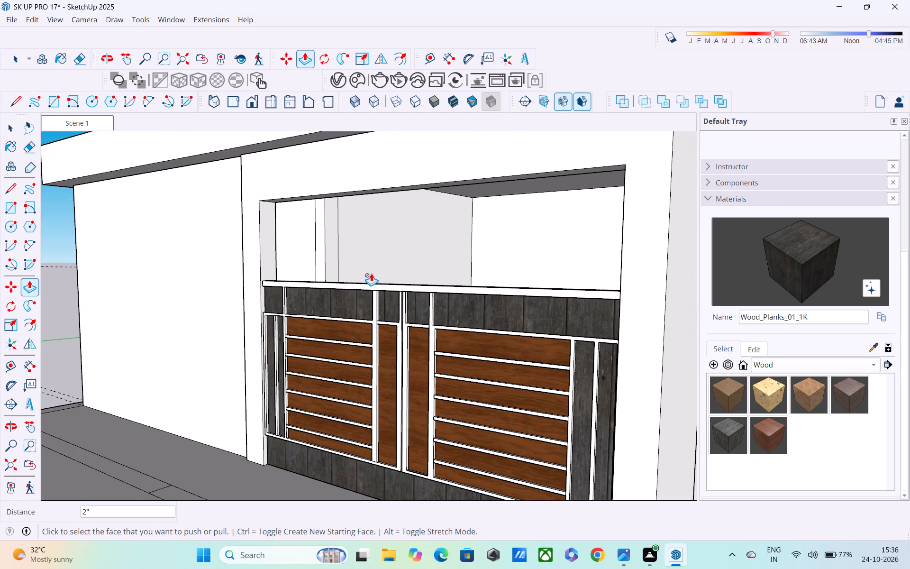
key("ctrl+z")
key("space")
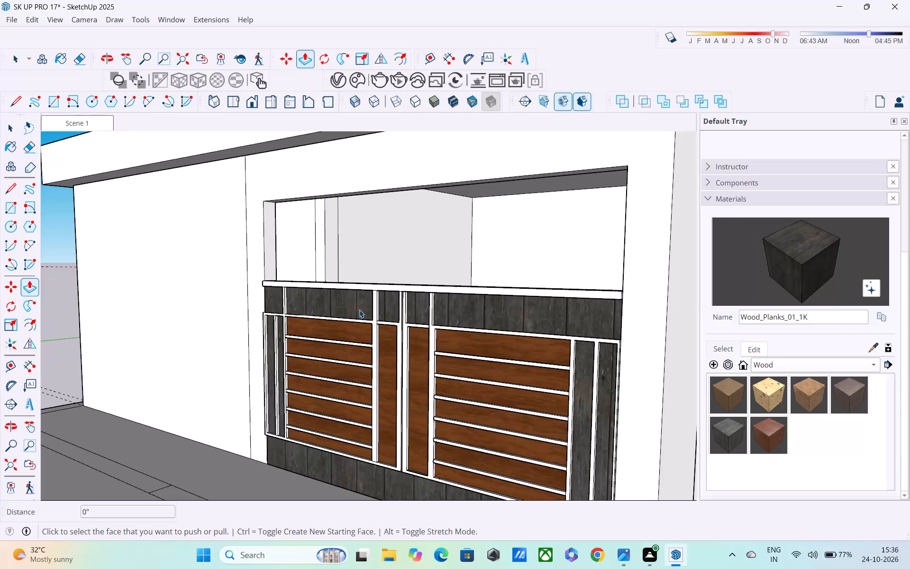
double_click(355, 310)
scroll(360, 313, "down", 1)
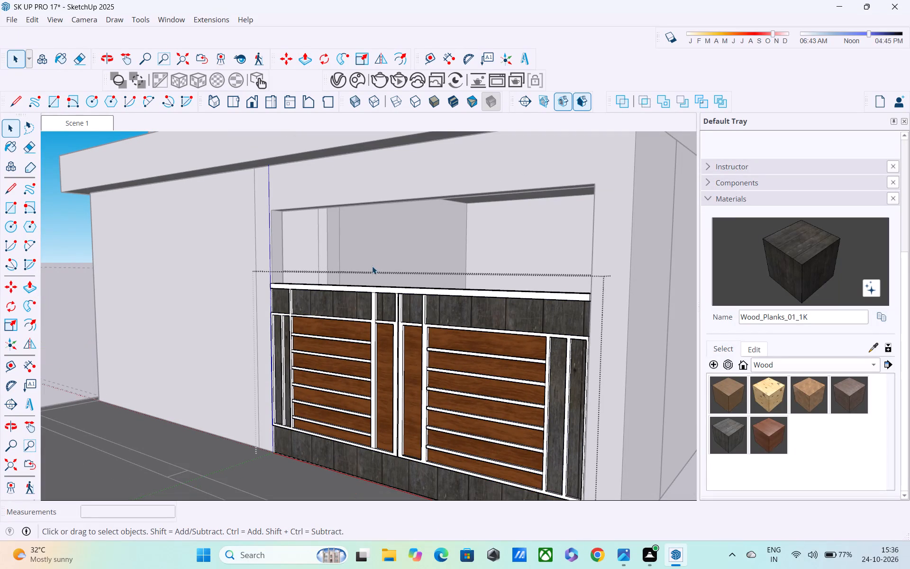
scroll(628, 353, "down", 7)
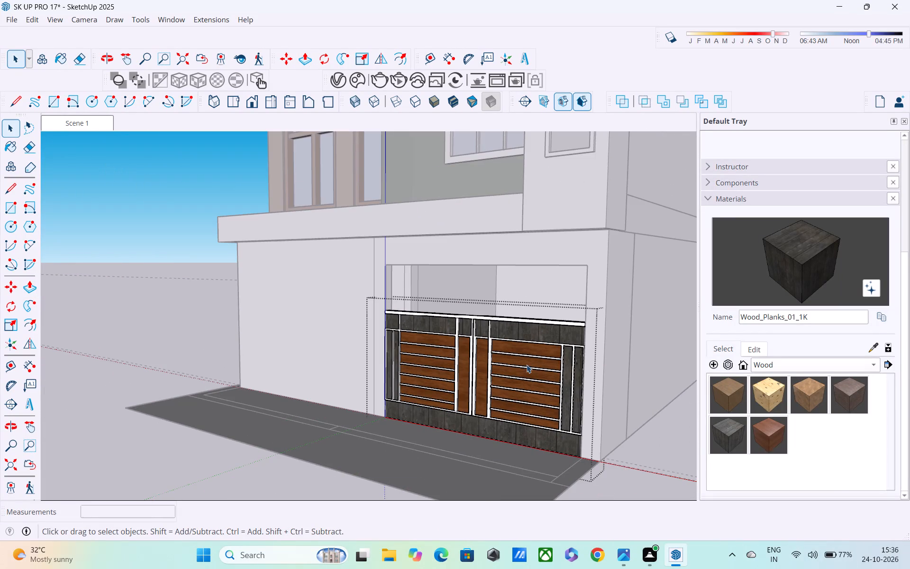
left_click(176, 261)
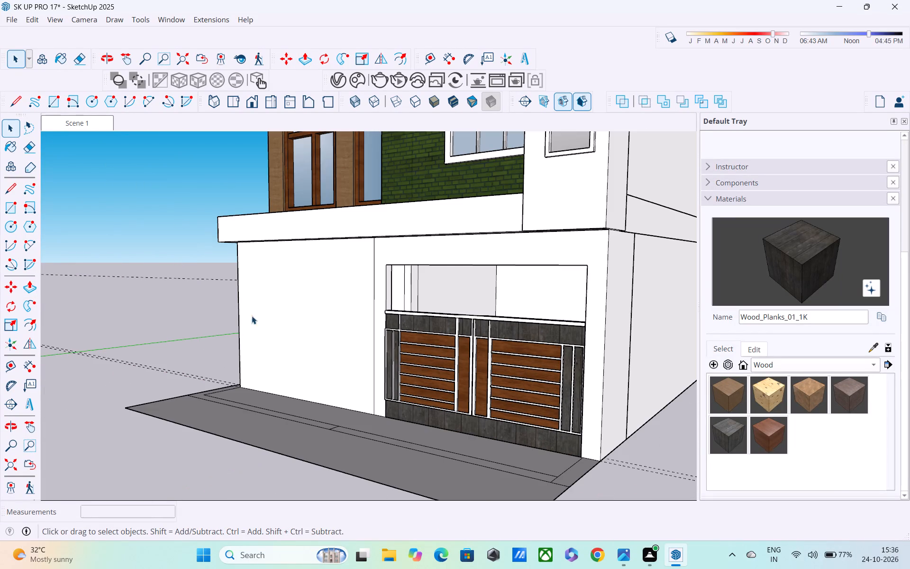
Move the gate group from its lower-left front corner about 5 1/8" inward, recessing it behind the wall's outer face.
left_click(409, 327)
key("m")
scroll(403, 371, "up", 2)
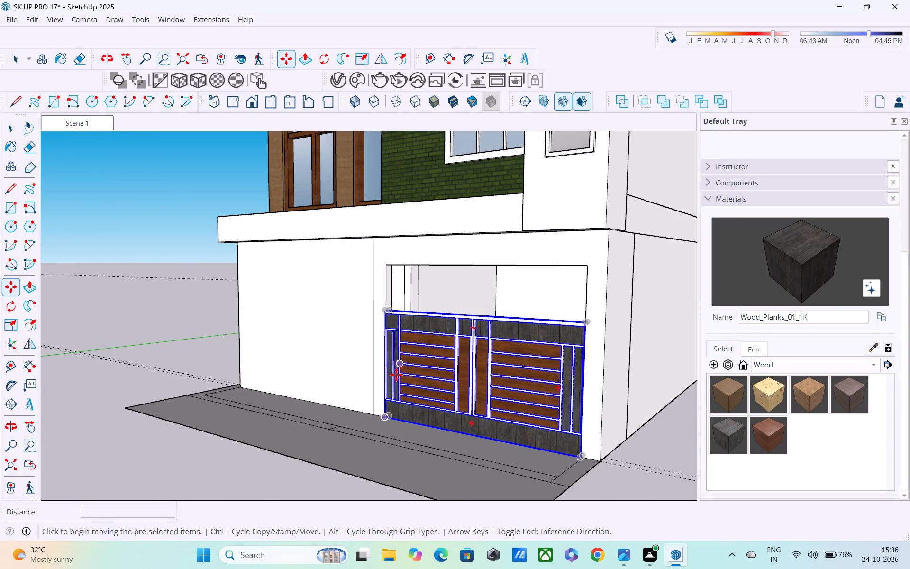
scroll(396, 375, "up", 2)
scroll(364, 435, "up", 9)
left_click(383, 440)
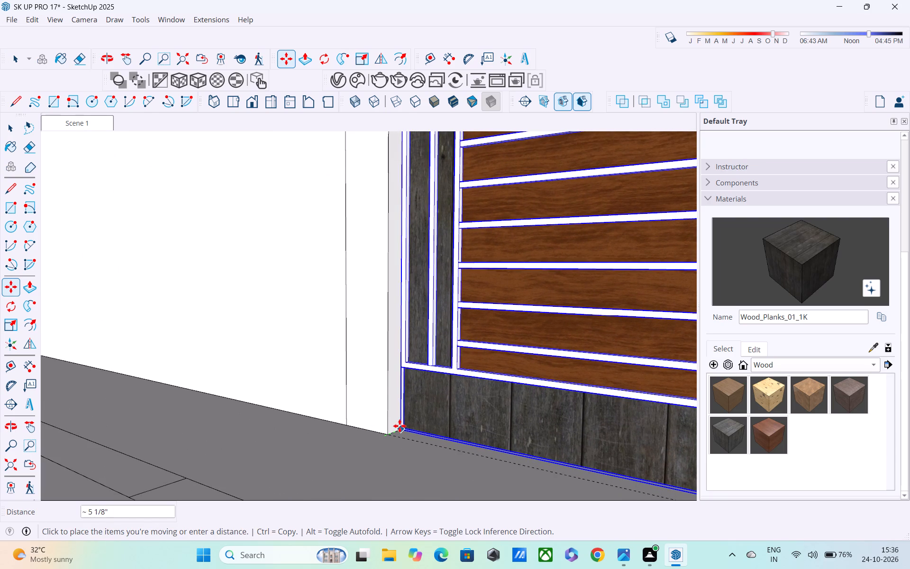
left_click(400, 426)
scroll(402, 419, "down", 13)
middle_click_drag(447, 376, 391, 380)
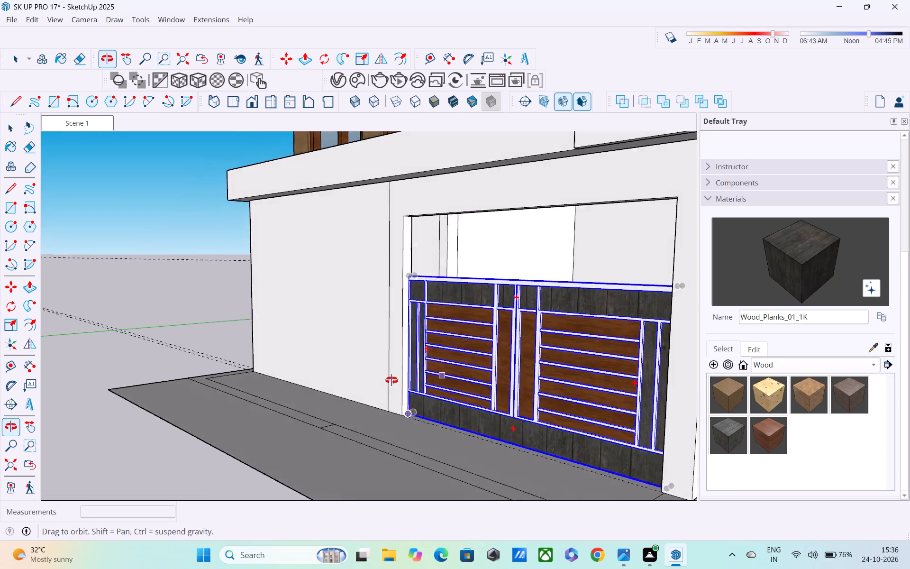
middle_click_drag(391, 380, 366, 379)
key("space")
scroll(197, 239, "down", 2)
left_click(165, 208)
middle_click_drag(422, 300, 537, 321)
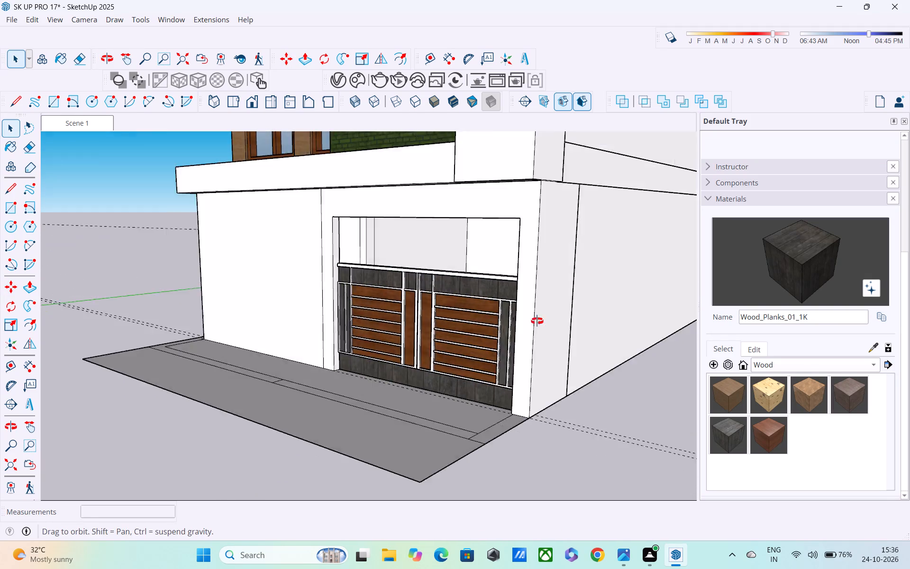
Examine the recessed gate and the adjoining blank ground-floor wall from several angles.
middle_click_drag(537, 321, 667, 316)
scroll(528, 317, "up", 4)
middle_click_drag(510, 309, 710, 308)
scroll(492, 299, "up", 5)
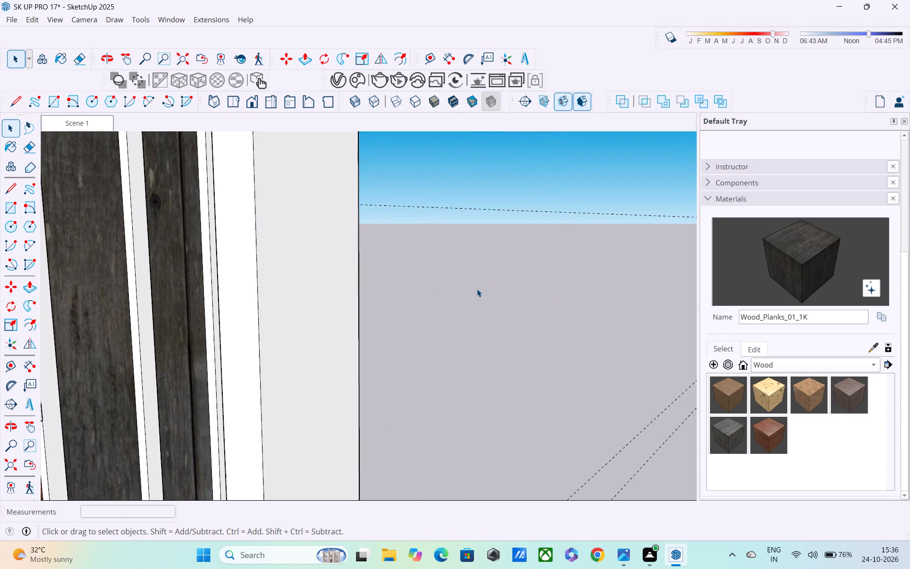
scroll(473, 289, "down", 8)
middle_click_drag(449, 312, 155, 327)
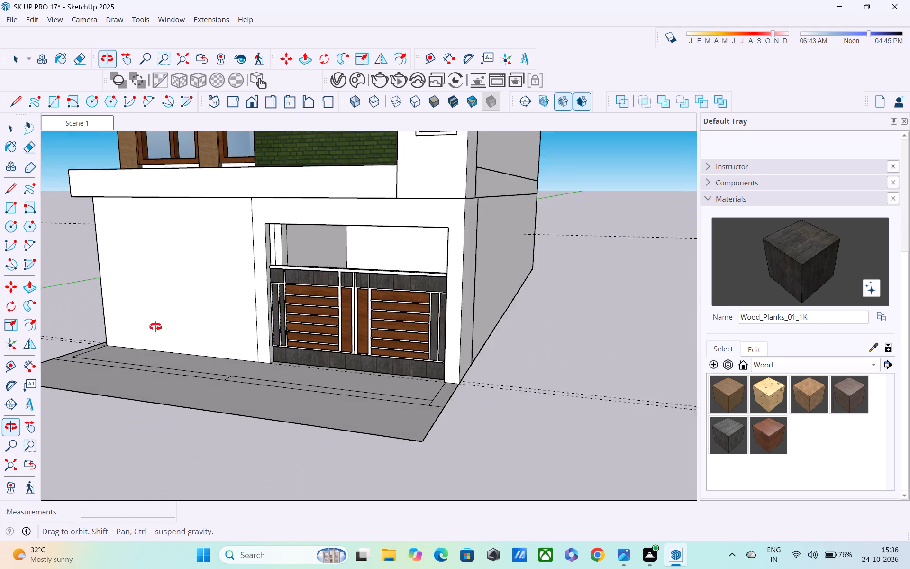
middle_click_drag(155, 327, 156, 324)
middle_click_drag(237, 269, 346, 263, "shift")
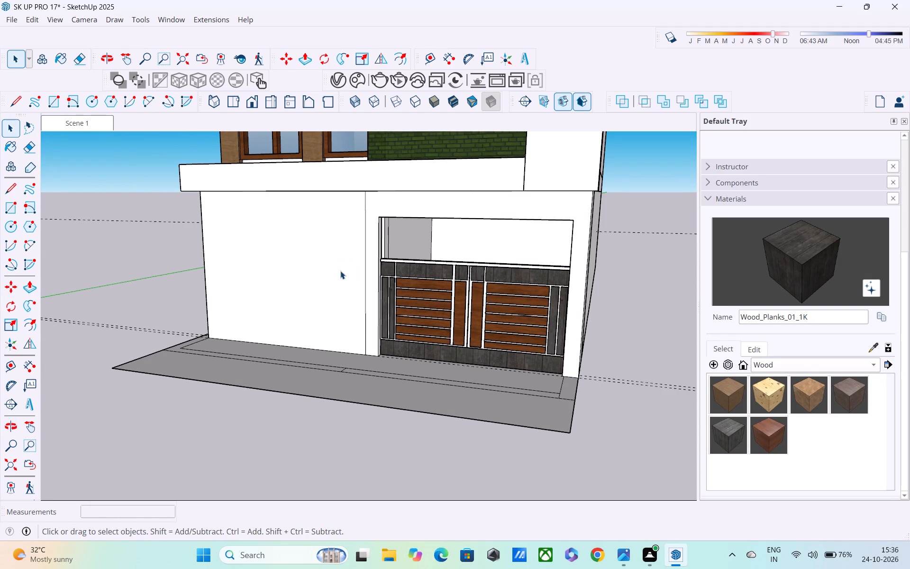
middle_click_drag(341, 272, 480, 272, "shift")
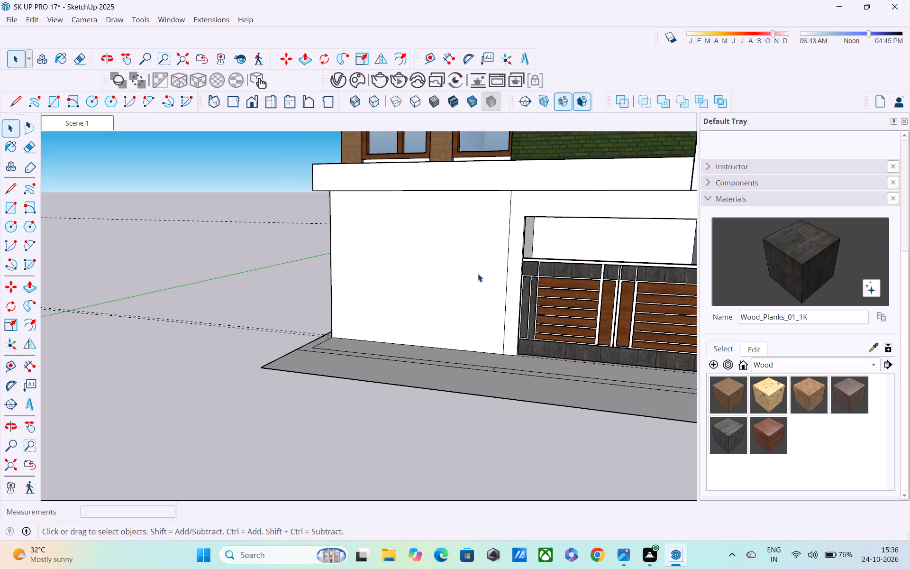
Place a vertical guide on the blank ground-floor wall, 6' from the vertical edge beside the gate, on the side away from it.
key("t")
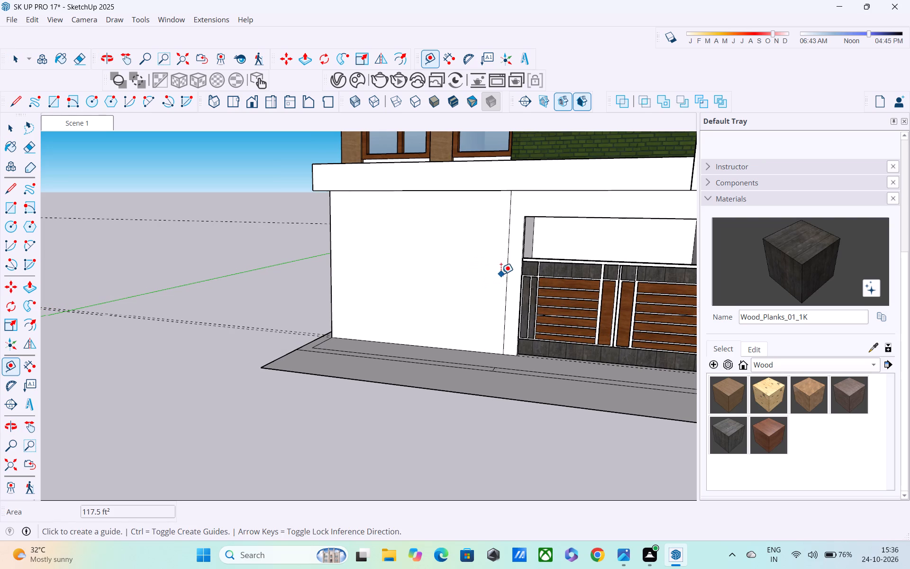
left_click(504, 283)
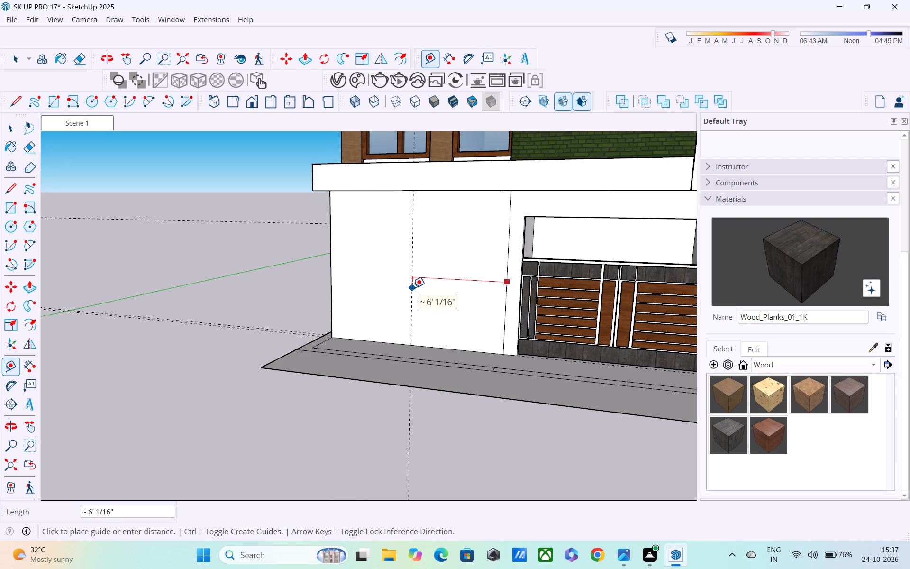
type("6'")
key("Return")
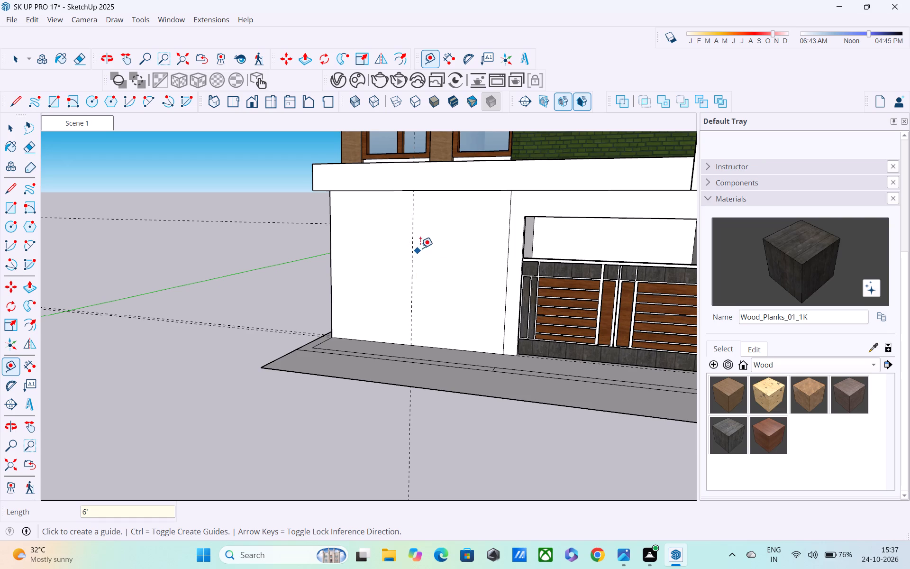
Place a horizontal guide across the blank wall, offset down from its top edge to the gate opening's upper corner.
middle_click_drag(434, 228, 435, 166)
middle_click_drag(466, 192, 489, 145)
scroll(490, 200, "up", 4)
left_click(490, 196)
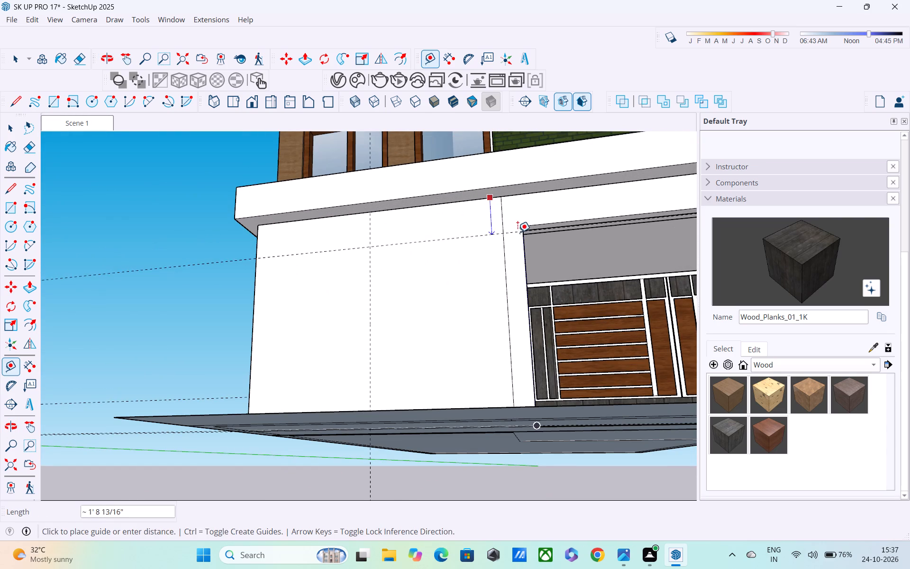
left_click(520, 226)
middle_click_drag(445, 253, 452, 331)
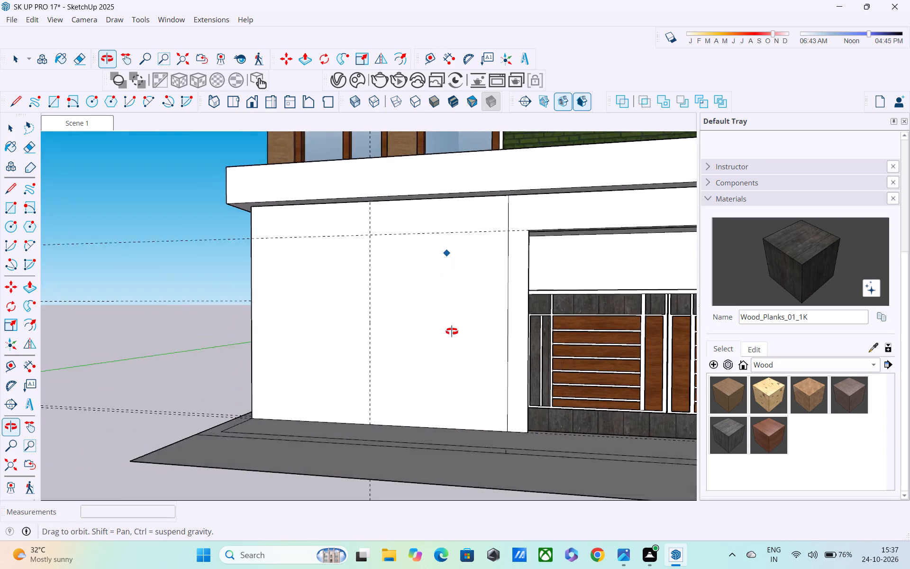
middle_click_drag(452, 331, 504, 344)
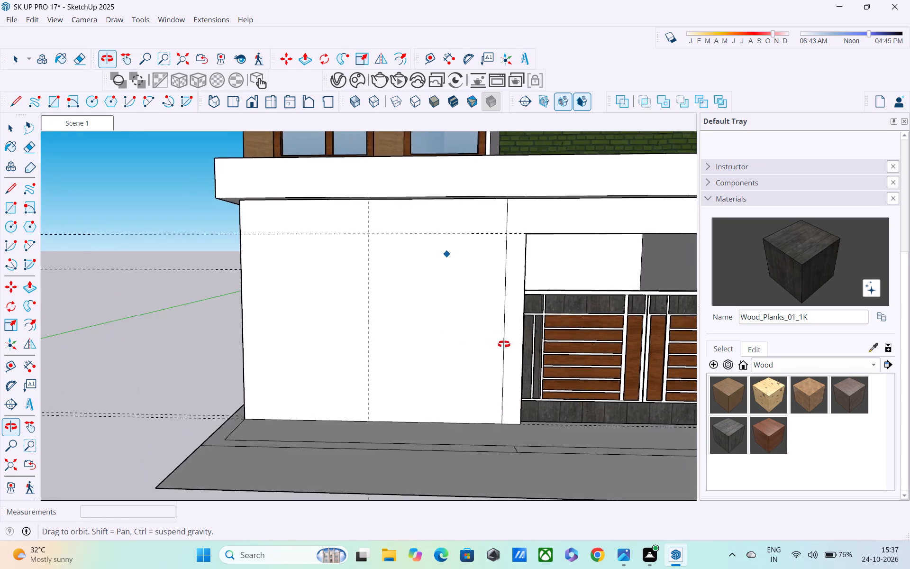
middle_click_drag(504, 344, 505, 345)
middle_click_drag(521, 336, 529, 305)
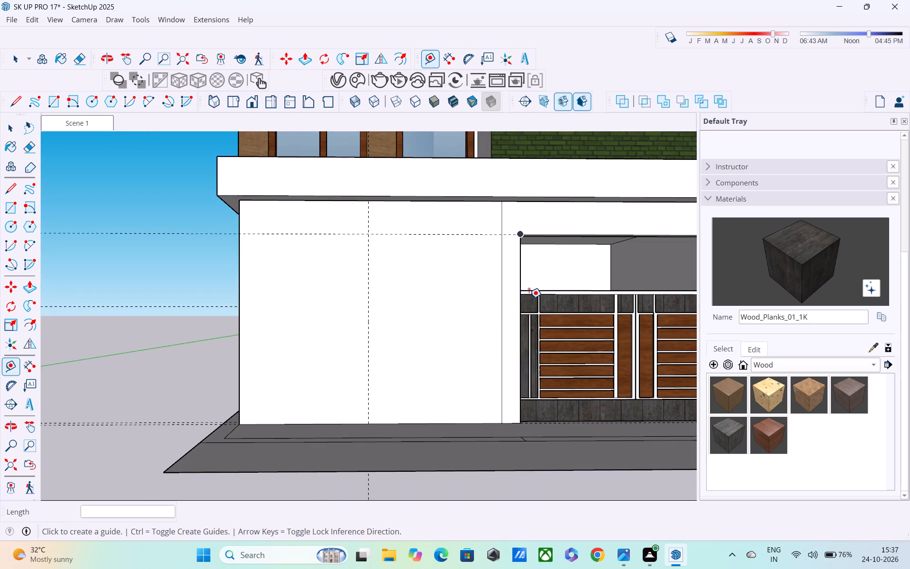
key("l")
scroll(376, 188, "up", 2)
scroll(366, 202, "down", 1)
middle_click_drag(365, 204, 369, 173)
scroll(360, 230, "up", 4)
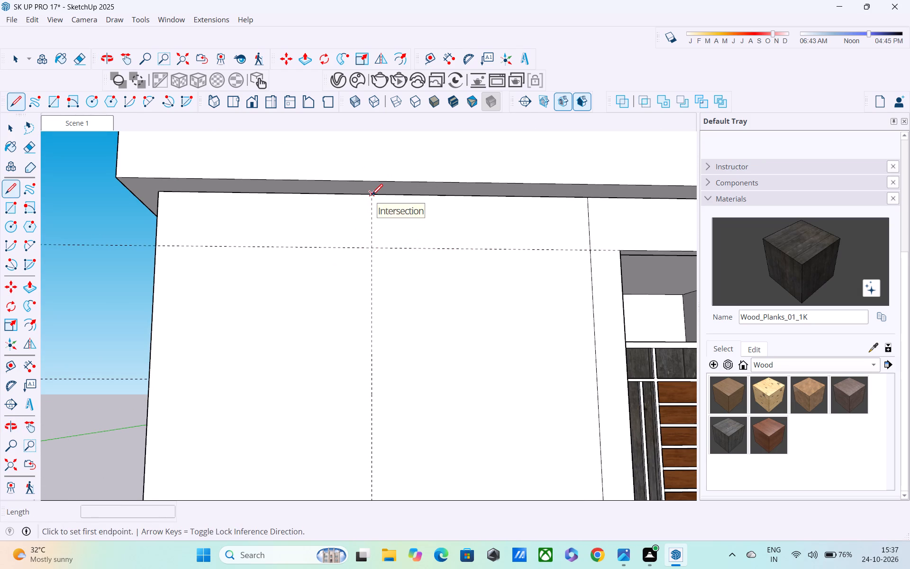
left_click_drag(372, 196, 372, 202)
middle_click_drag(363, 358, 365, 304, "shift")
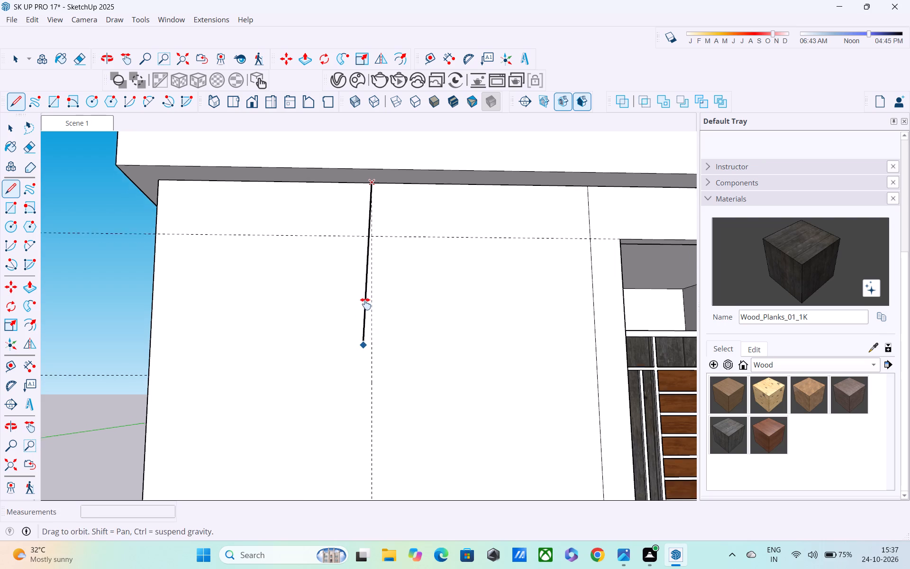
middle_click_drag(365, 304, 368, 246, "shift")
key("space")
Select the blank wall face beside the gate to check its extent within the whole front.
double_click(321, 318)
scroll(394, 343, "down", 1)
middle_click_drag(396, 358, 339, 445)
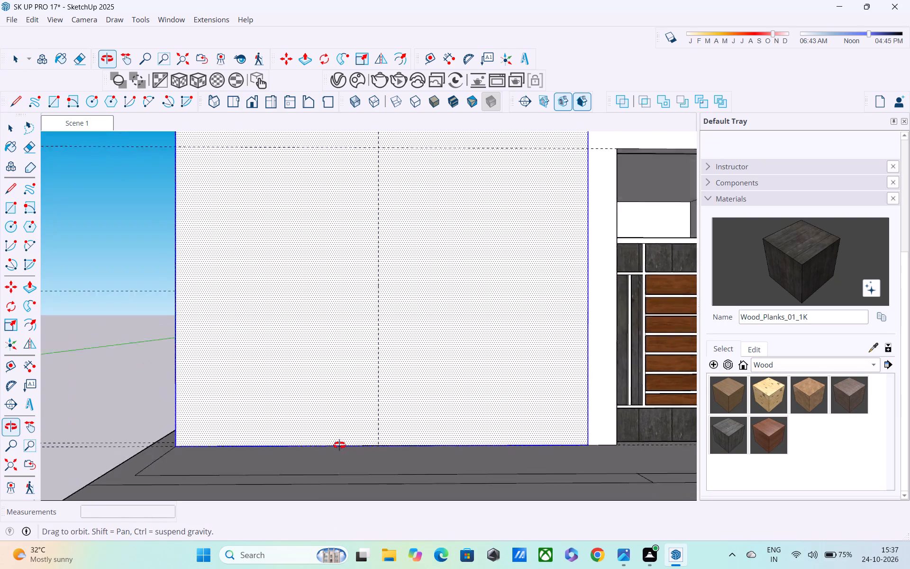
middle_click_drag(339, 445, 327, 453)
scroll(322, 432, "down", 10)
scroll(319, 385, "down", 6)
middle_click_drag(331, 403, 343, 334)
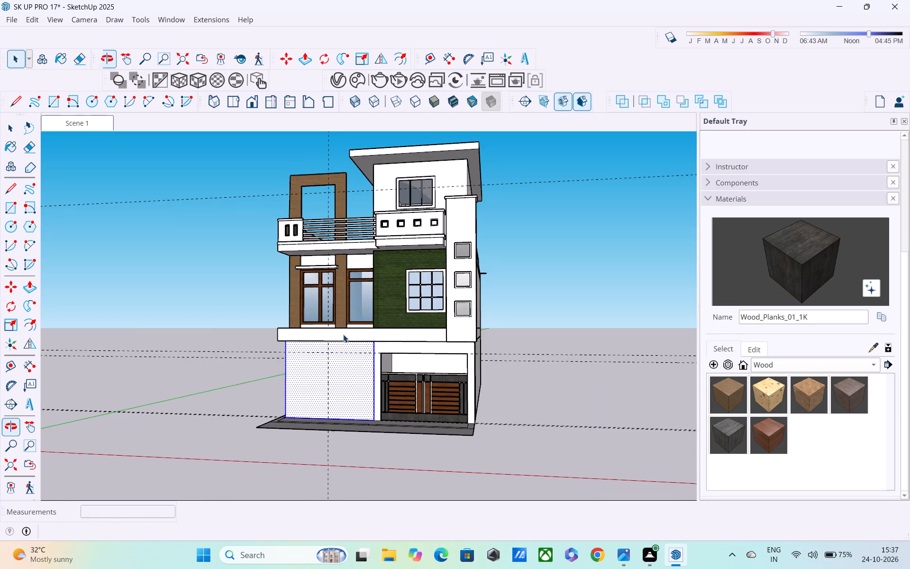
double_click(348, 392)
left_click(519, 373)
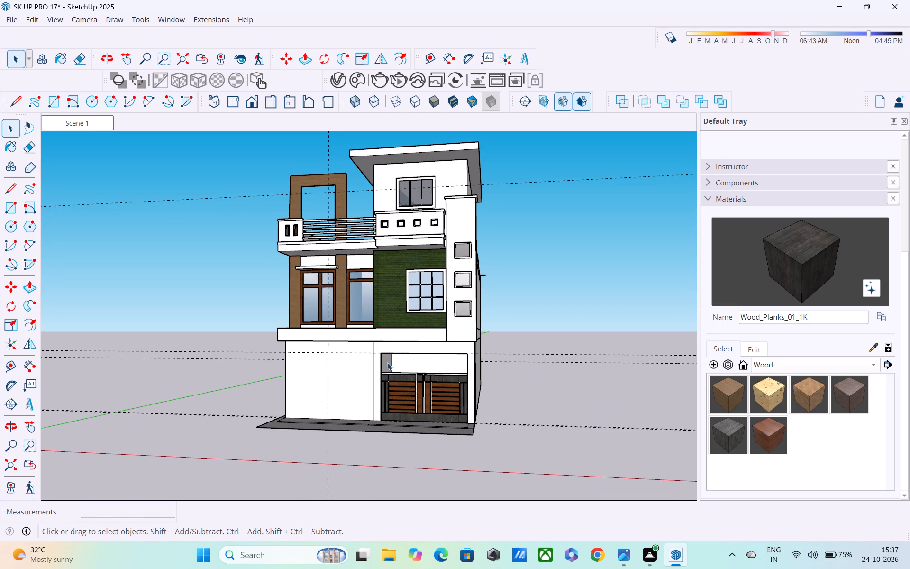
double_click(291, 376)
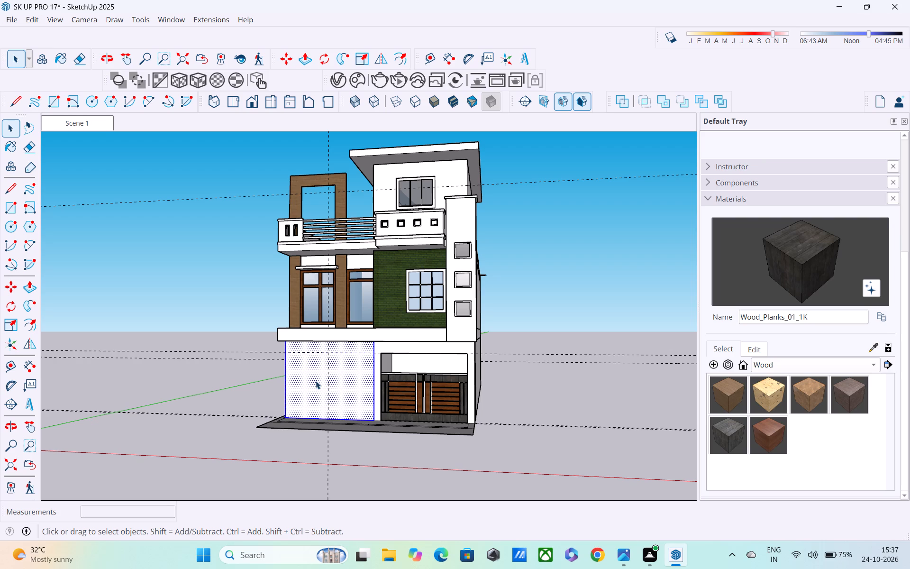
left_click(220, 356)
Draw a 10' vertical line down the blank wall along the 6' guide, from the wall's top edge to the ground.
middle_click_drag(347, 360, 412, 363)
key("l")
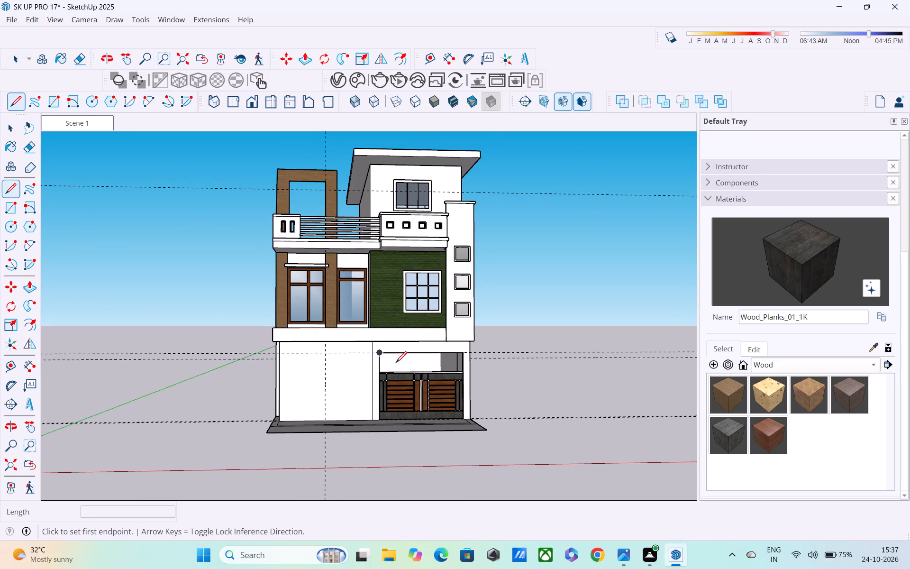
scroll(376, 365, "up", 4)
middle_click_drag(309, 332, 317, 286)
scroll(304, 349, "up", 2)
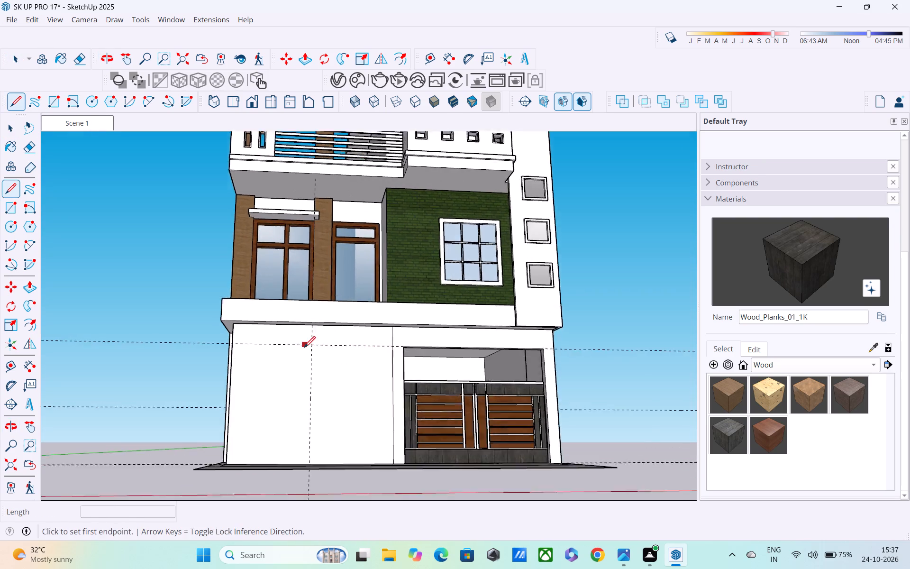
scroll(304, 349, "up", 2)
left_click(314, 321)
middle_click_drag(310, 411, 341, 246)
middle_click_drag(335, 270, 334, 405)
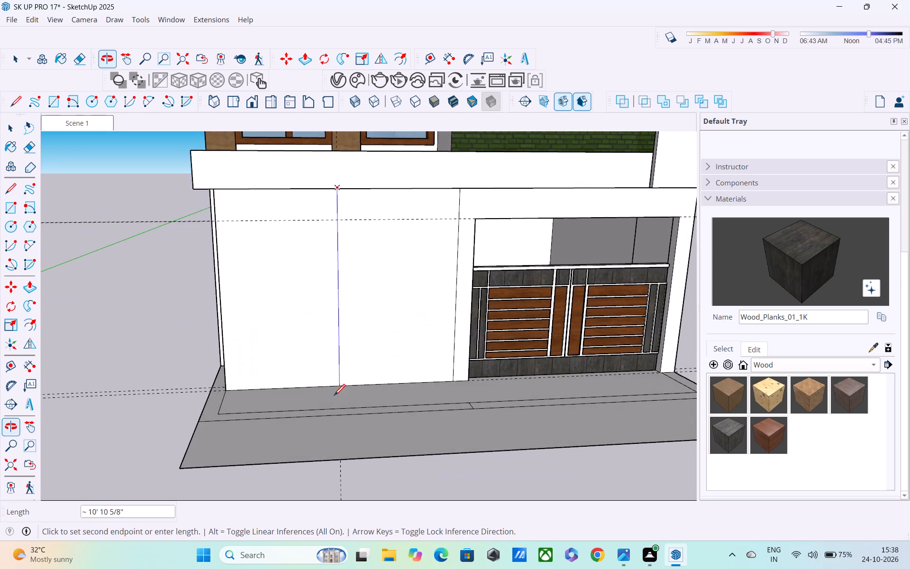
scroll(334, 381, "up", 3)
left_click(337, 389)
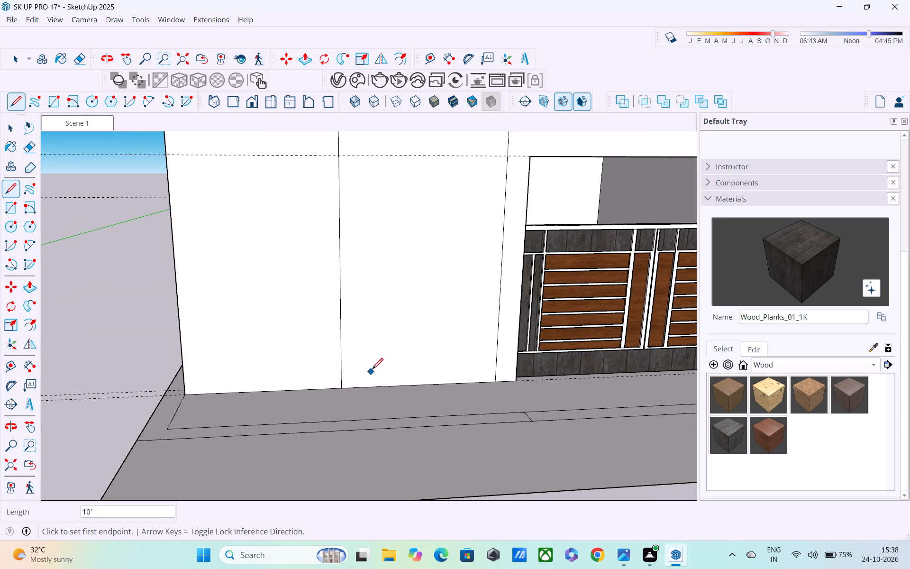
Draw a 6' horizontal line along the horizontal guide, from the new vertical line to the edge beside the gate.
middle_click_drag(372, 370, 252, 486, "shift")
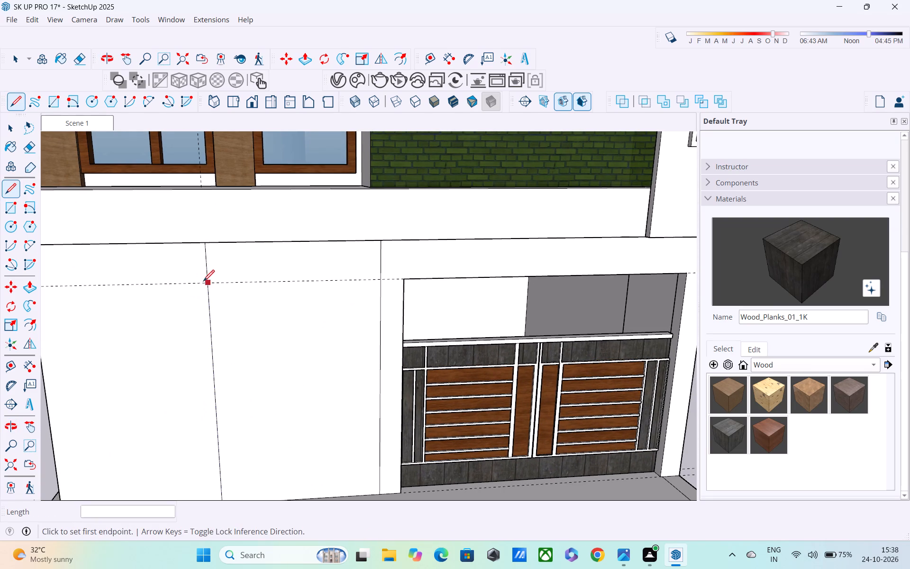
left_click(205, 282)
left_click(380, 278)
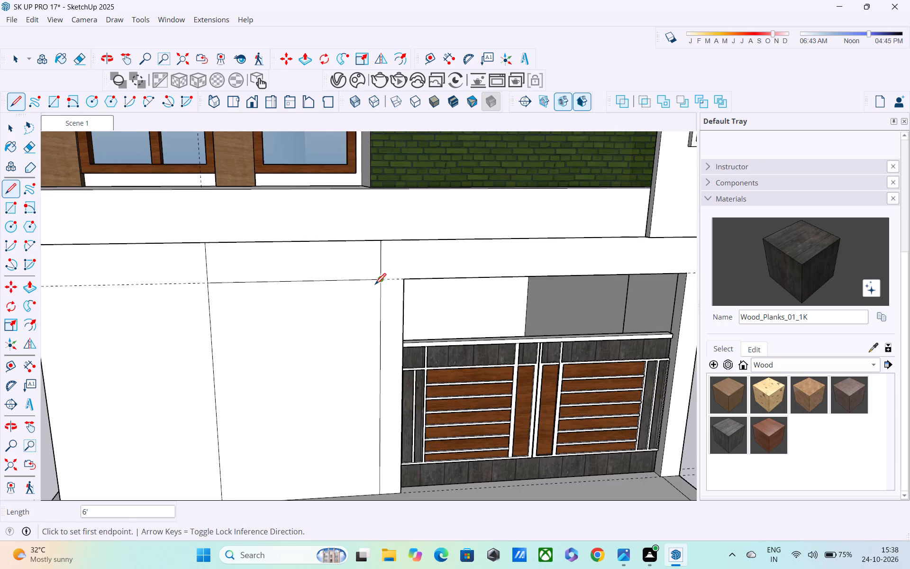
Paint the wall face surrounding the gate opening with the Wood_Veneer_15_1K material.
middle_click_drag(375, 285, 337, 255)
scroll(336, 268, "down", 2)
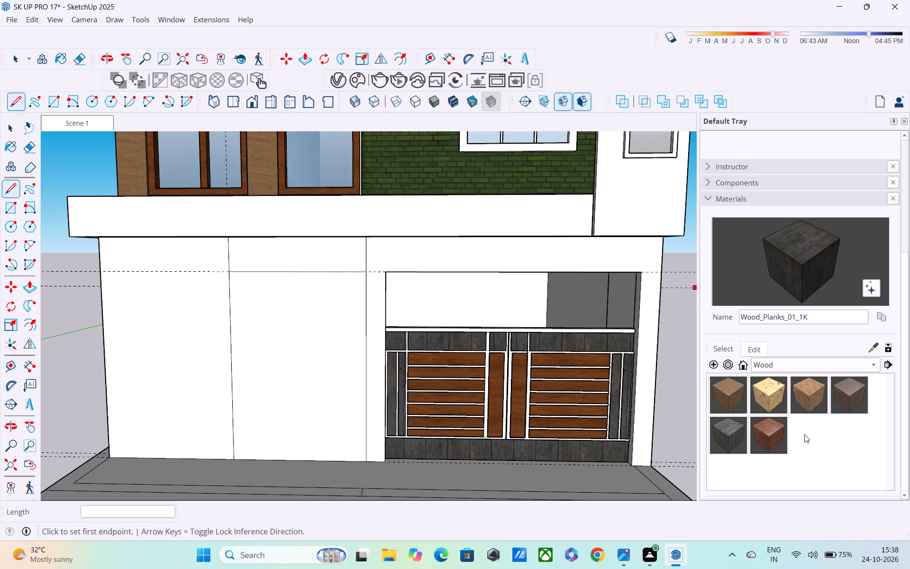
left_click(765, 438)
left_click(373, 336)
Examine the veneered gate surround and the divided wall beside it from several angles.
scroll(399, 373, "down", 3)
middle_click_drag(408, 385, 409, 349)
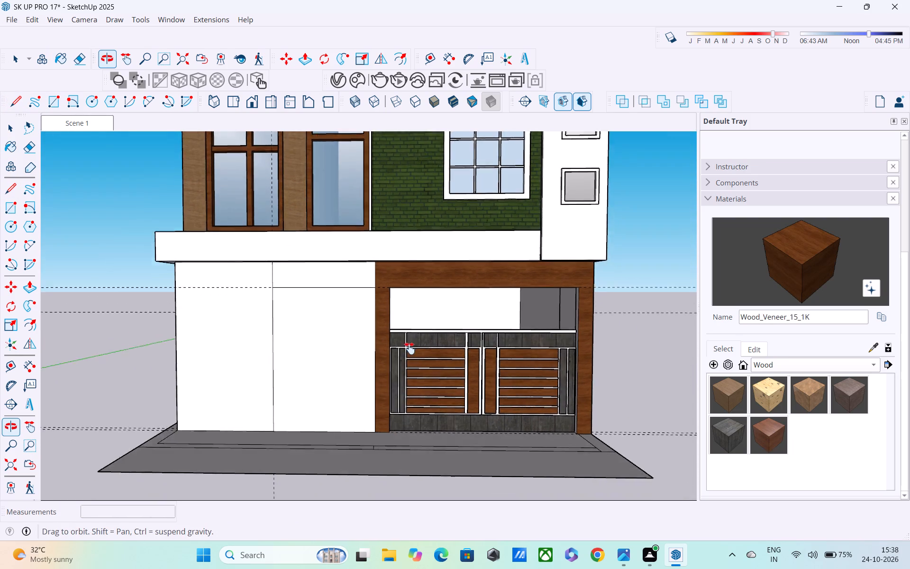
middle_click_drag(409, 349, 405, 319)
scroll(405, 319, "down", 6)
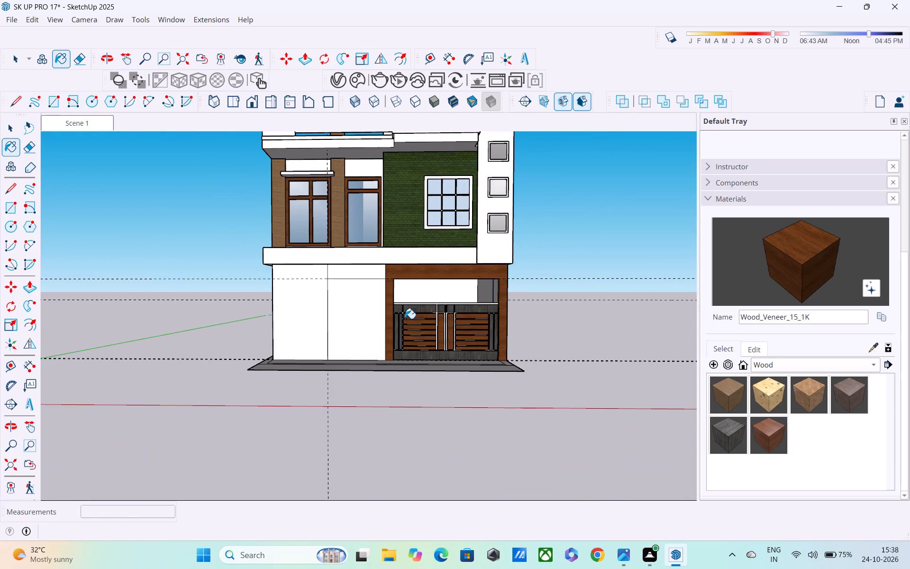
middle_click_drag(406, 321, 282, 356)
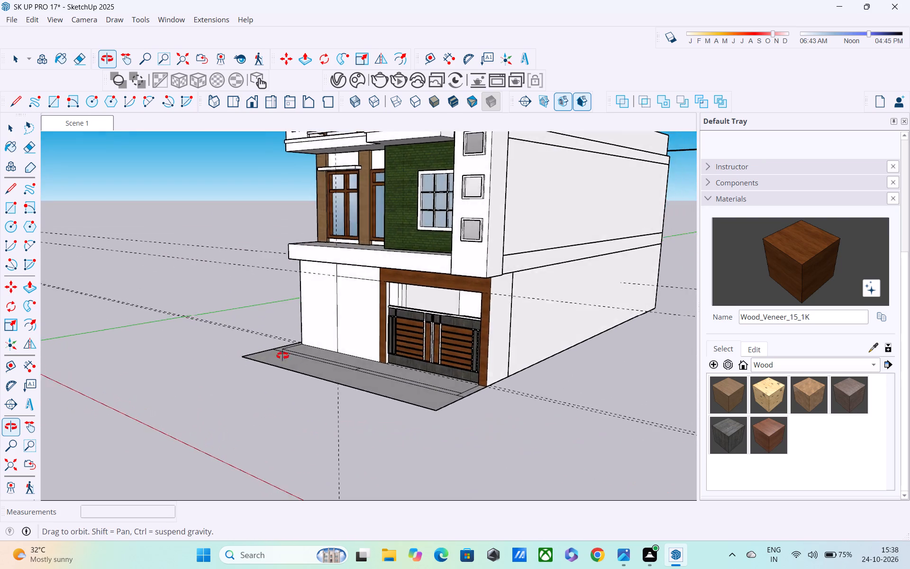
middle_click_drag(282, 356, 388, 347)
key("space")
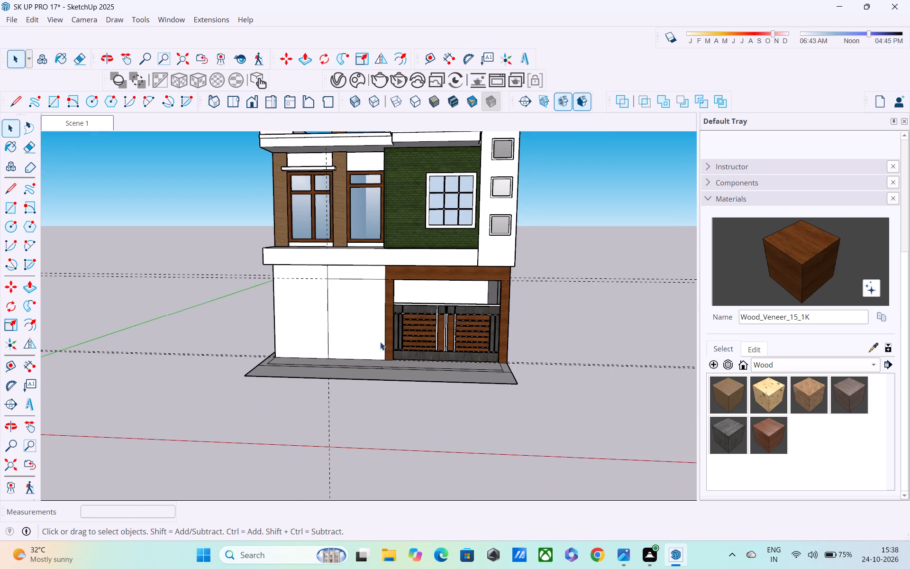
key("p")
key("space")
middle_click_drag(363, 348, 363, 329)
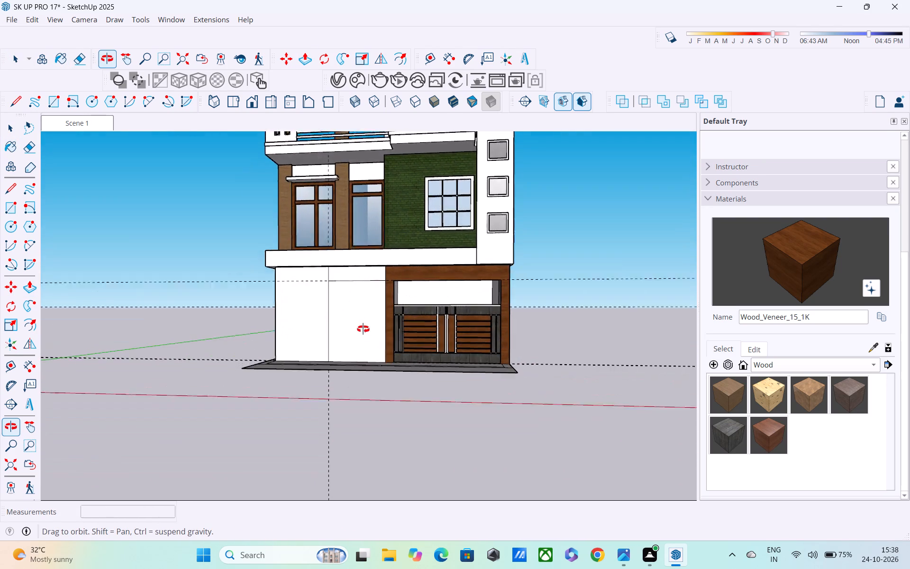
middle_click_drag(363, 329, 365, 334)
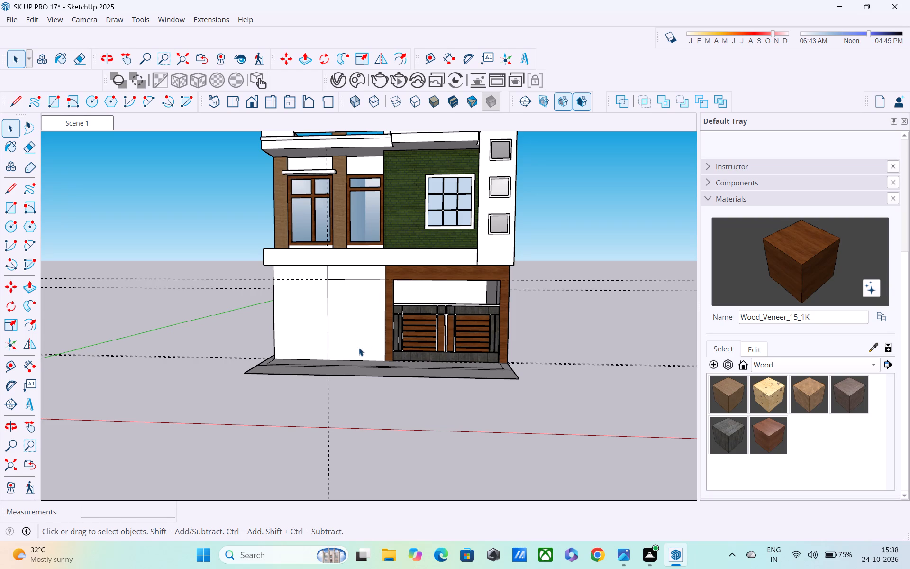
Place a vertical guide 0.5' from the newly drawn vertical wall line, on the side toward the gate.
key("t")
left_click(326, 332)
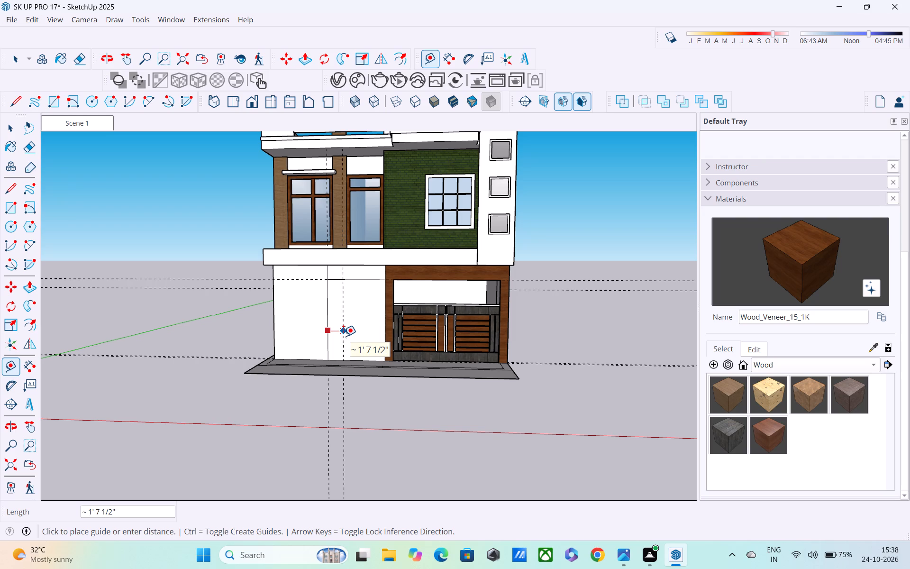
type("0.5'")
key("Return")
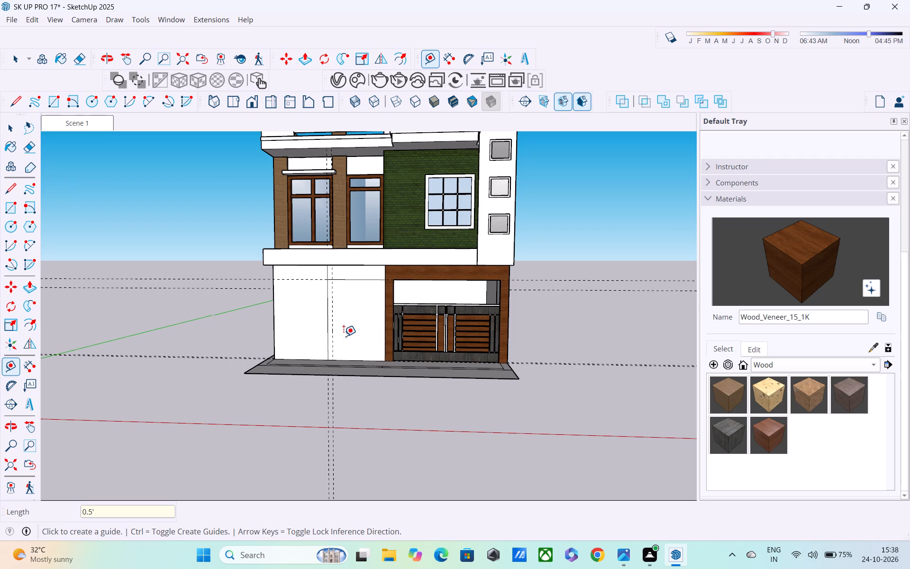
Place a vertical guide 0.5' from the wall edge beside the gate surround, on the blank wall side.
left_click(388, 303)
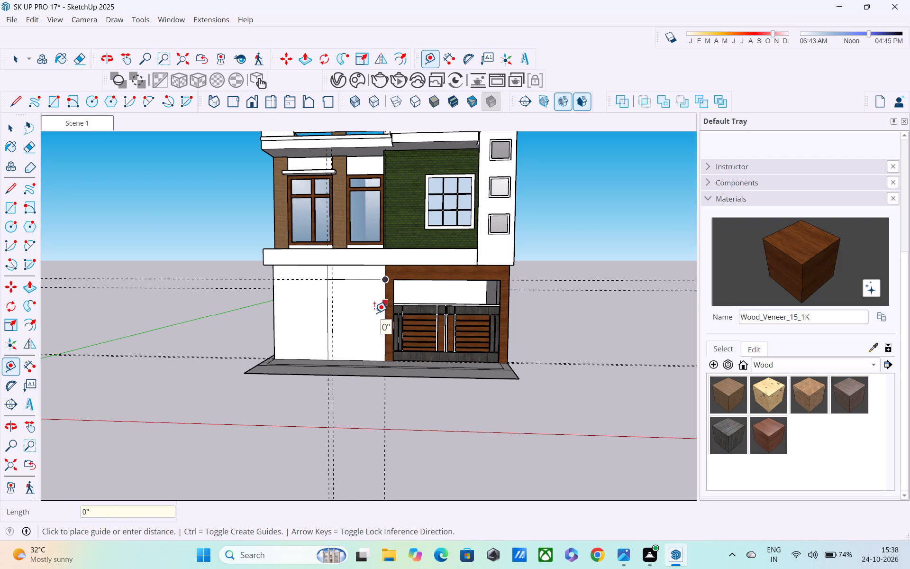
type("0.5'")
key("Return")
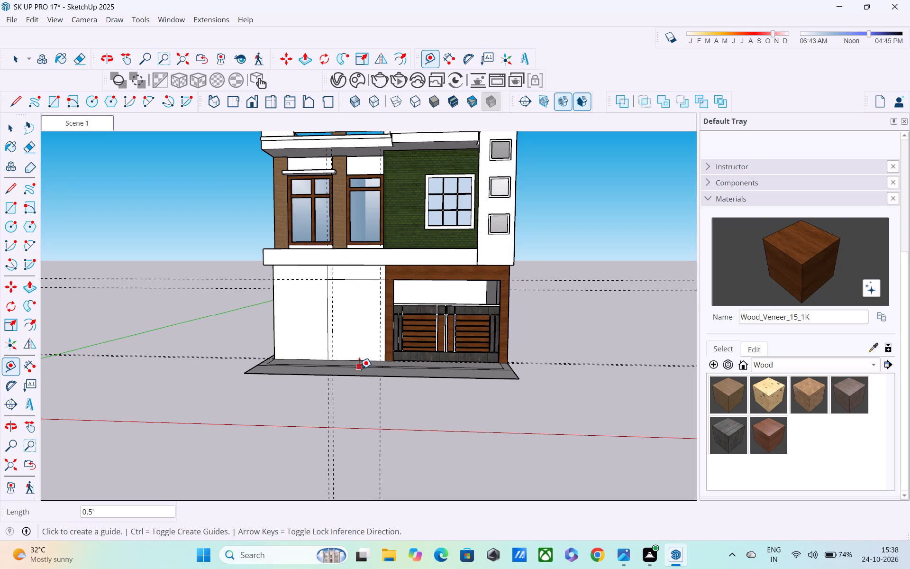
Place a horizontal guide 5.5' above the base edge of the wall beside the gate.
middle_click_drag(357, 359, 355, 391)
scroll(350, 356, "up", 9)
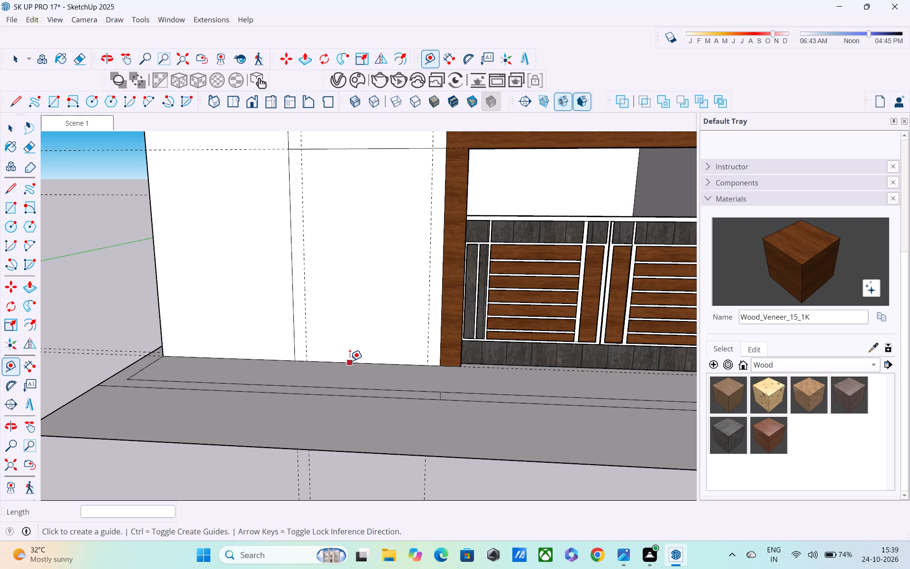
left_click(351, 361)
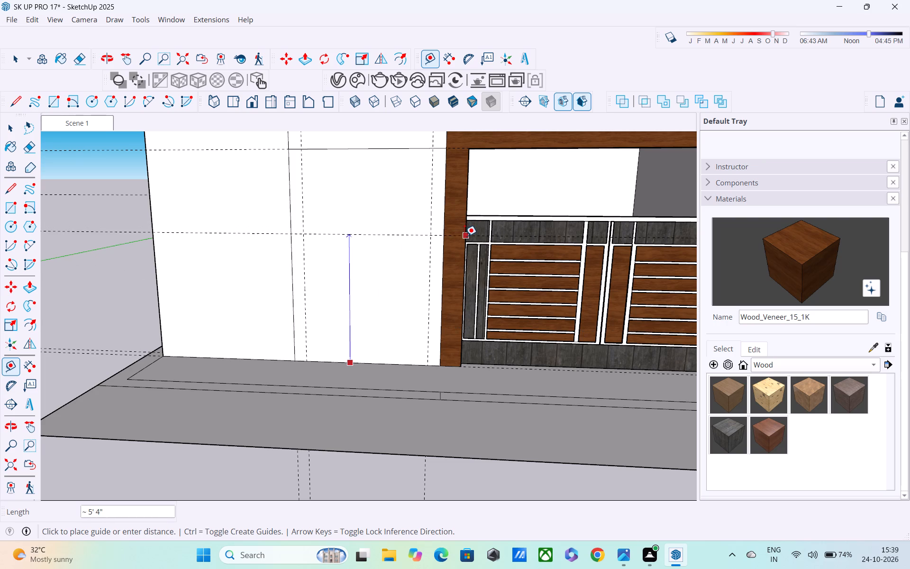
type("5.5'")
key("Return")
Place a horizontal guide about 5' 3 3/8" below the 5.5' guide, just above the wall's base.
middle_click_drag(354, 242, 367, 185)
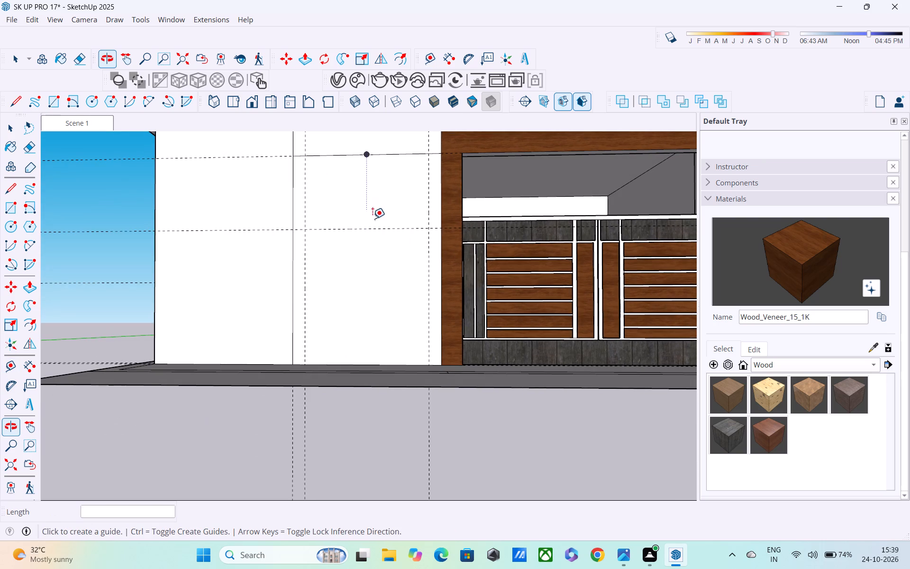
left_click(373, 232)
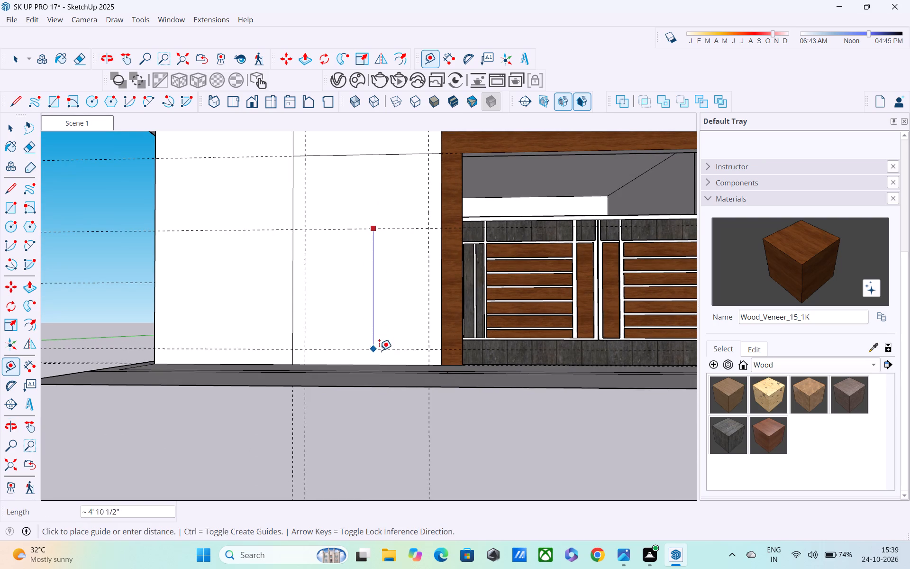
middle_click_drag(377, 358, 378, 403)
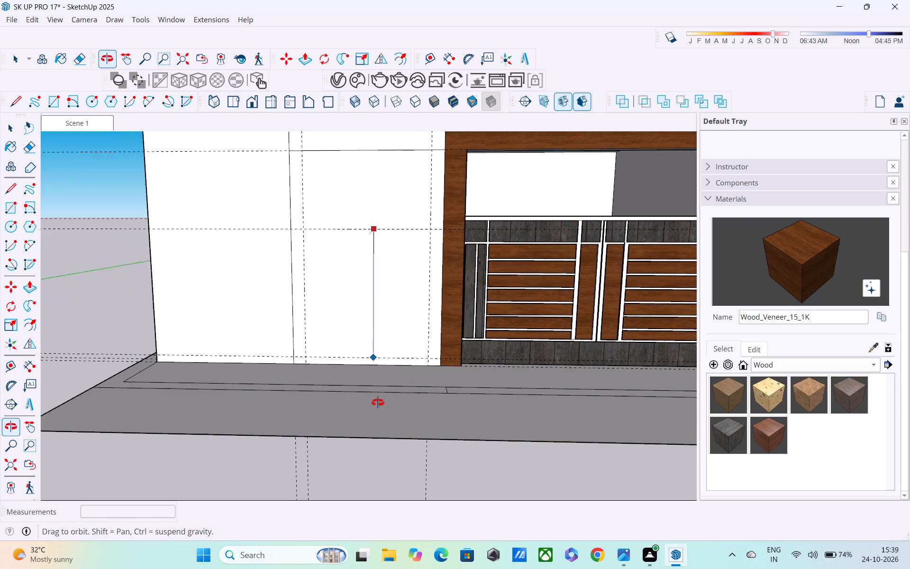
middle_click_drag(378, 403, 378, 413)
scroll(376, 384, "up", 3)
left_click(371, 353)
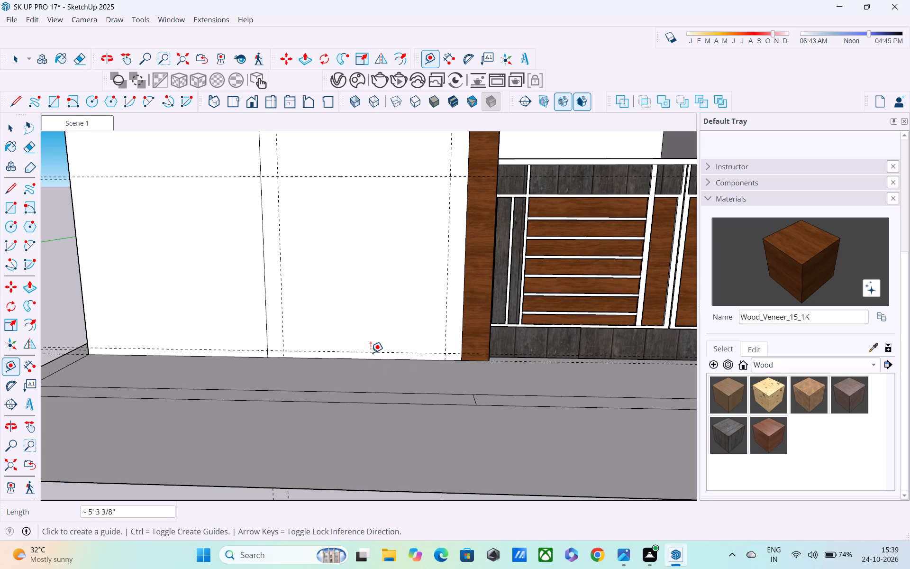
Examine the guide layout on the ground-floor wall beside the gate from several angles.
middle_click_drag(373, 344, 380, 285)
scroll(380, 285, "down", 2)
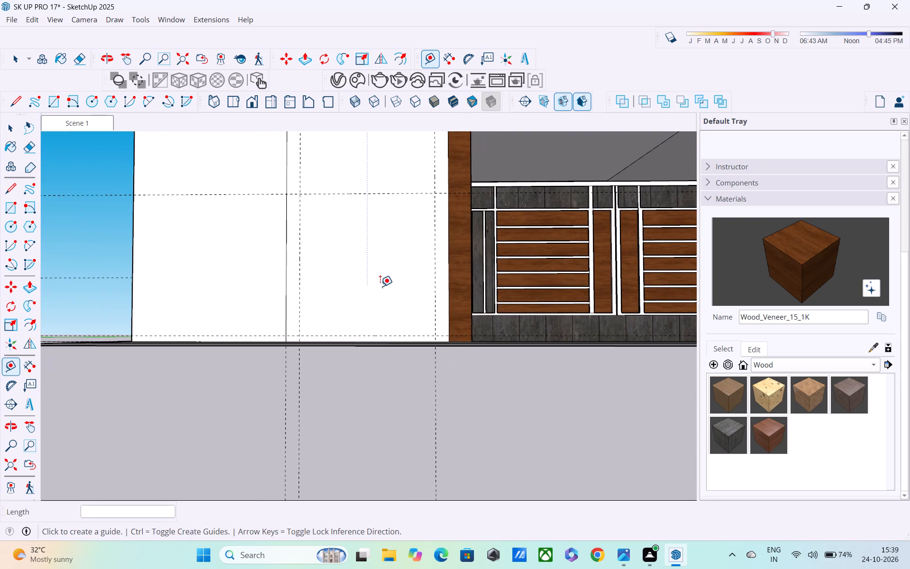
scroll(380, 288, "down", 2)
middle_click_drag(379, 294, 367, 338)
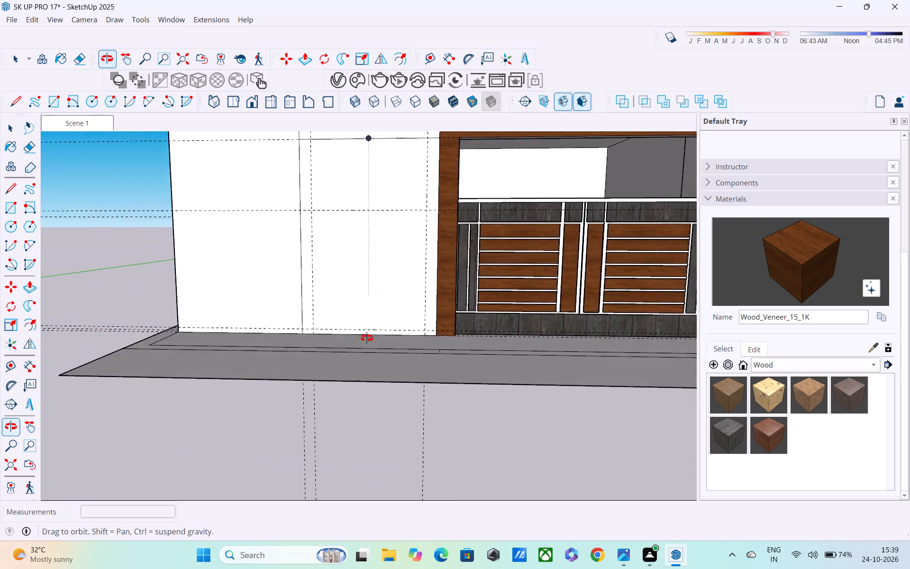
middle_click_drag(367, 338, 363, 344)
middle_click_drag(347, 334, 325, 378)
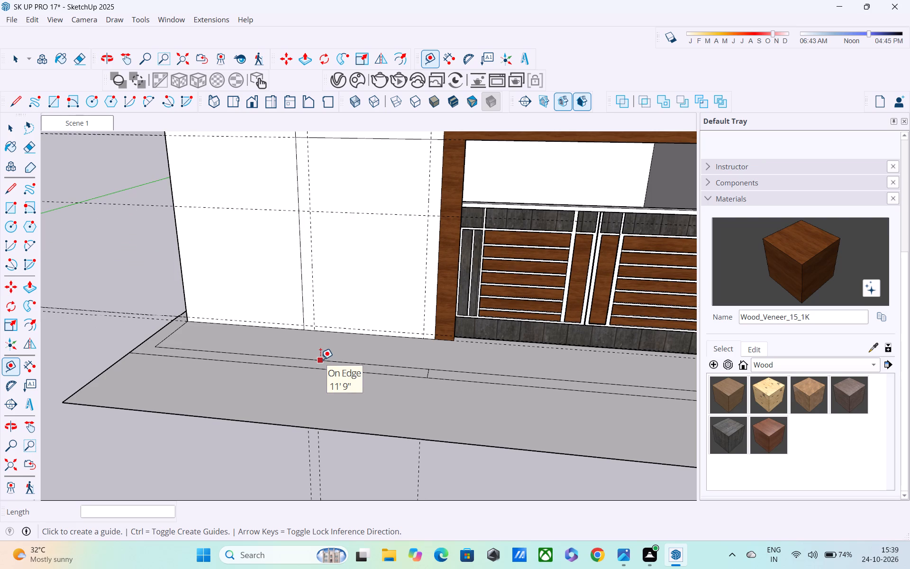
scroll(320, 360, "down", 1)
middle_click_drag(320, 360, 320, 296)
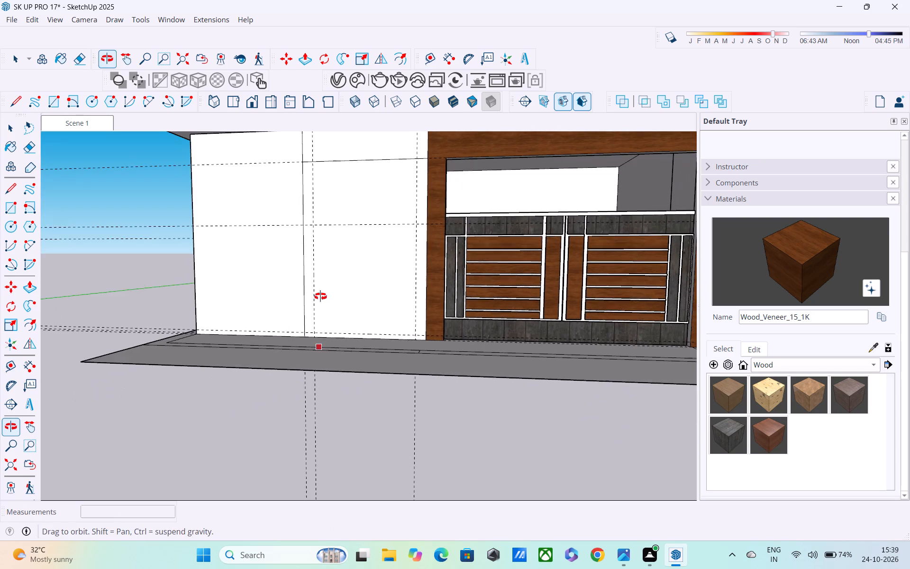
middle_click_drag(320, 296, 321, 296)
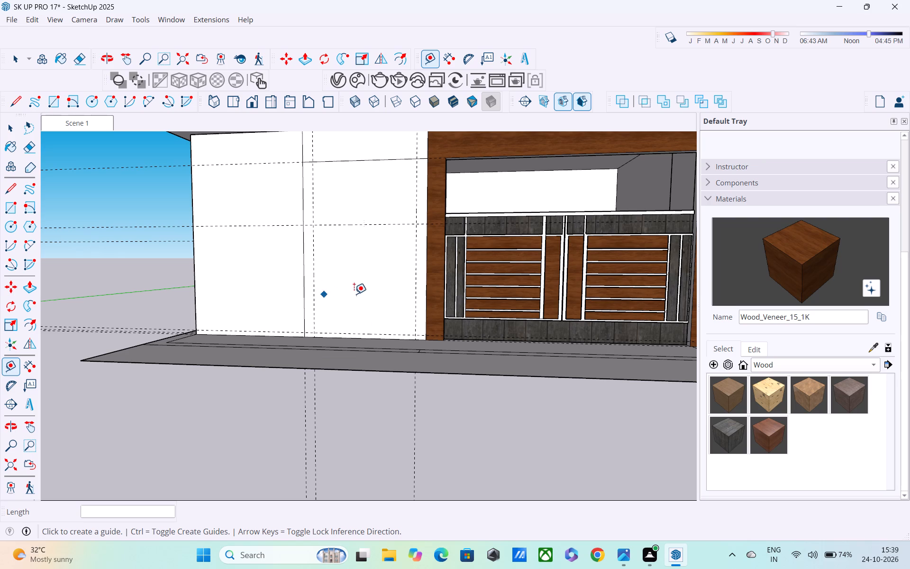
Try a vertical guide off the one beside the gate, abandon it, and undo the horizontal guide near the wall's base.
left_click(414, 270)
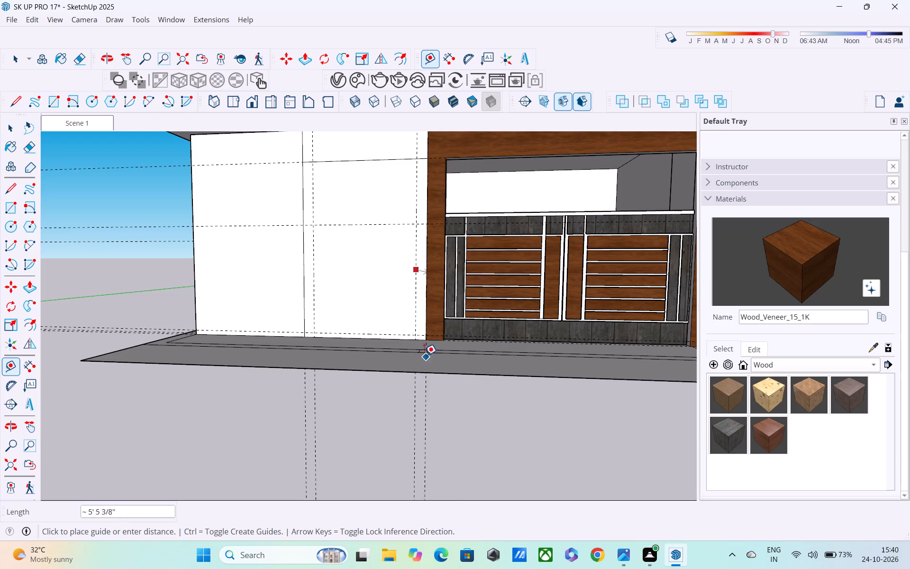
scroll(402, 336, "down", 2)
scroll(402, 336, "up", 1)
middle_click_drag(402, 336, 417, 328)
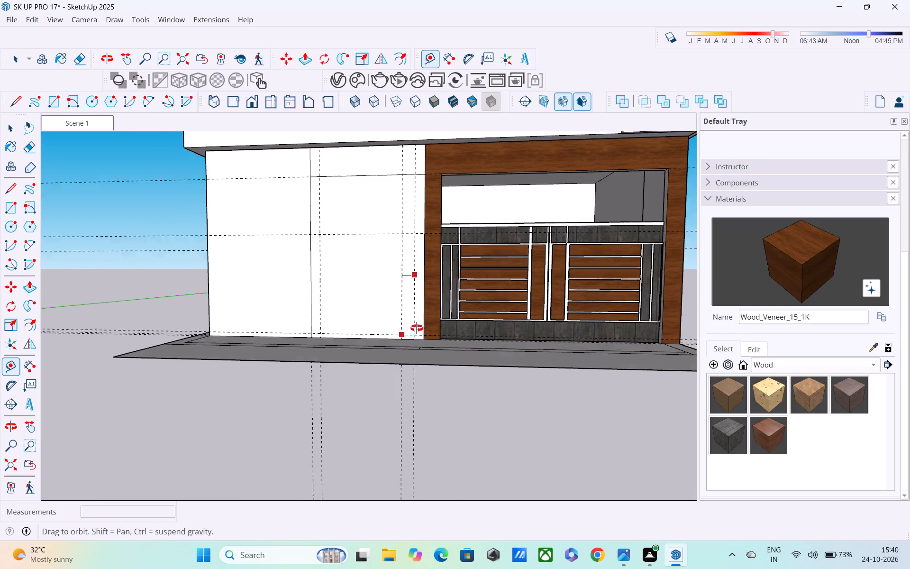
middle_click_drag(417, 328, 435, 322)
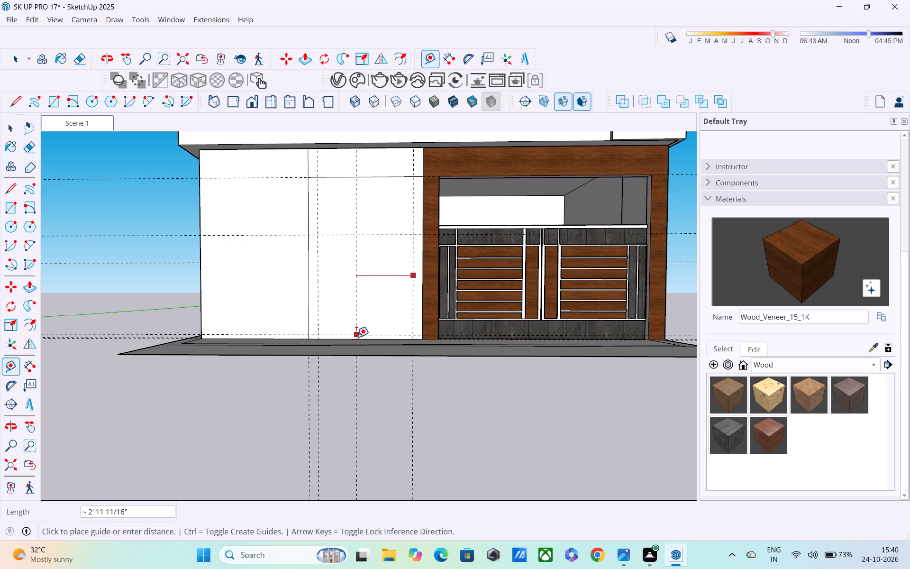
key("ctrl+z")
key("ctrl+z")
Delete the vertical guide 0.5' from the drawn wall line and the vertical wall line below the 6' horizontal line.
key("space")
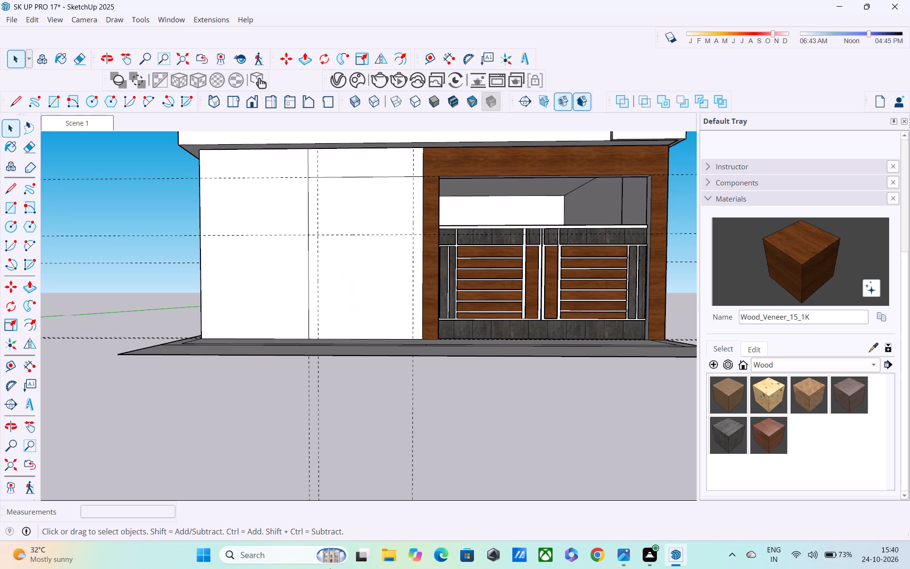
left_click(317, 282)
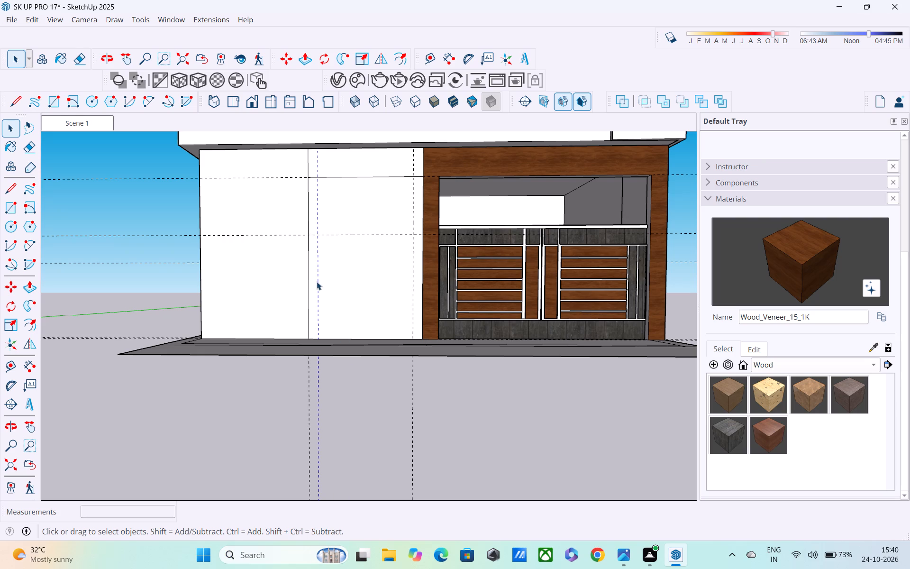
key("Delete")
left_click(309, 303)
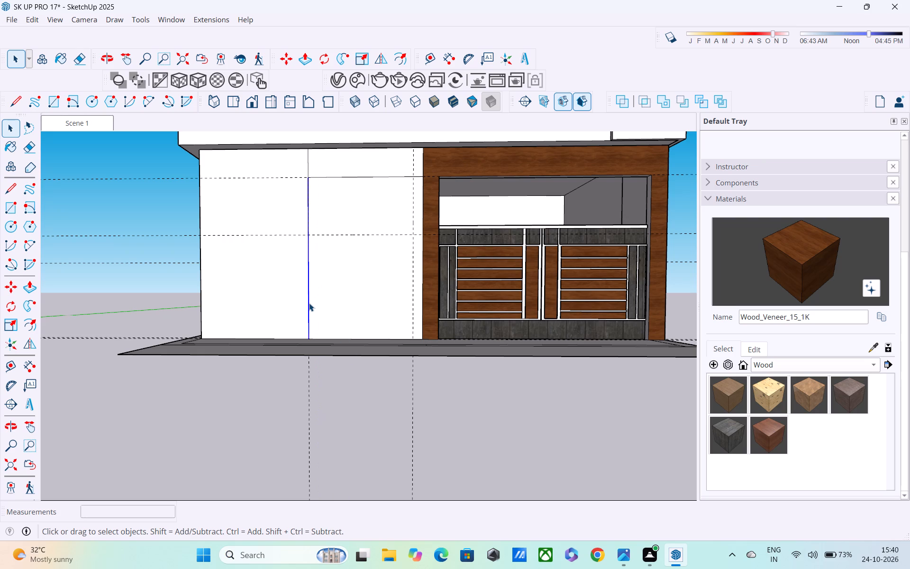
key("Delete")
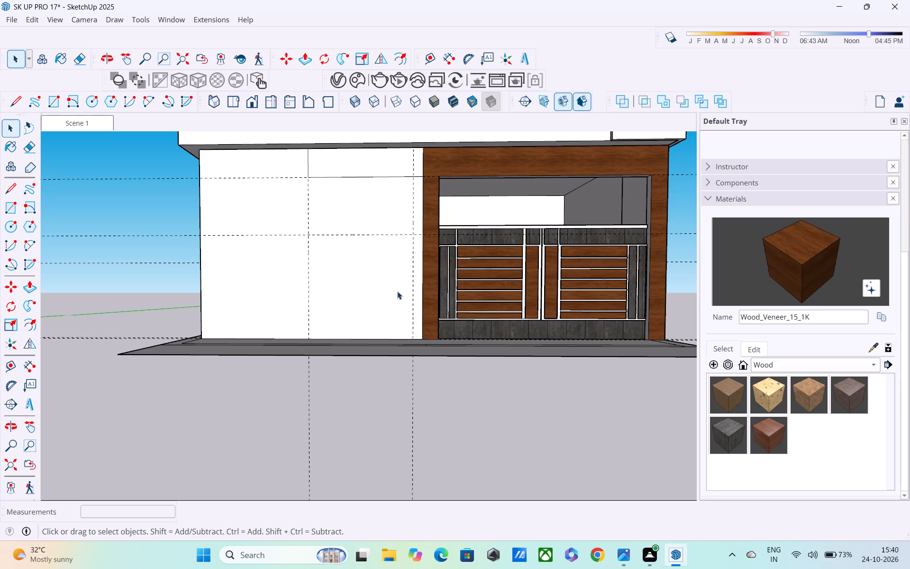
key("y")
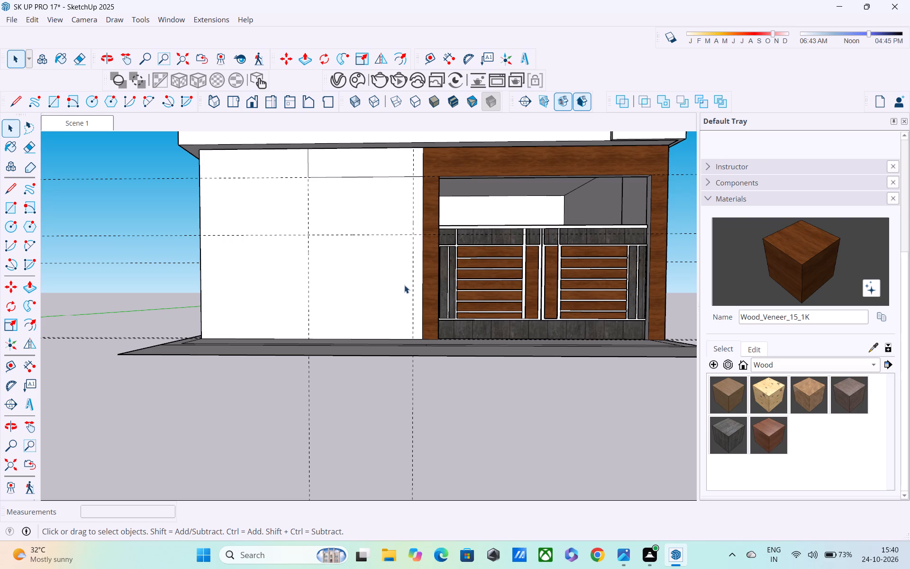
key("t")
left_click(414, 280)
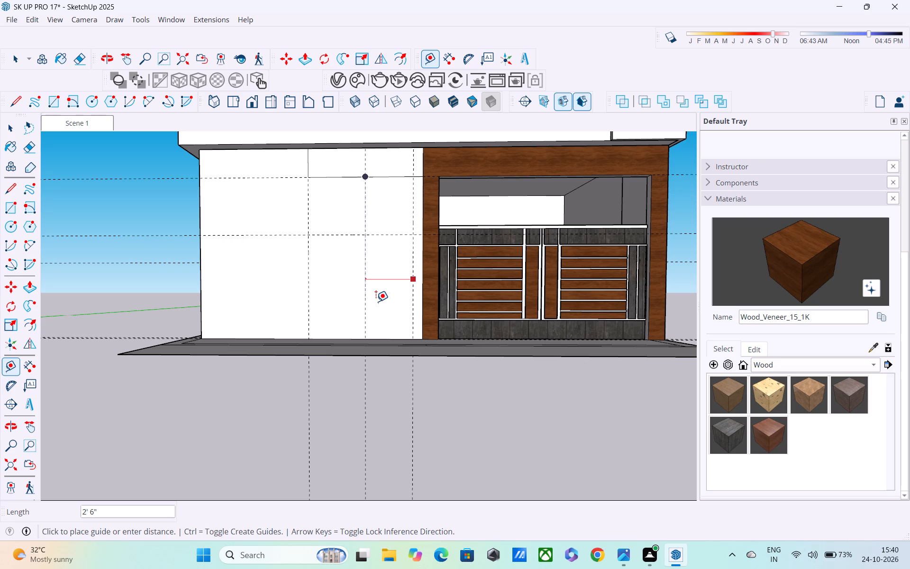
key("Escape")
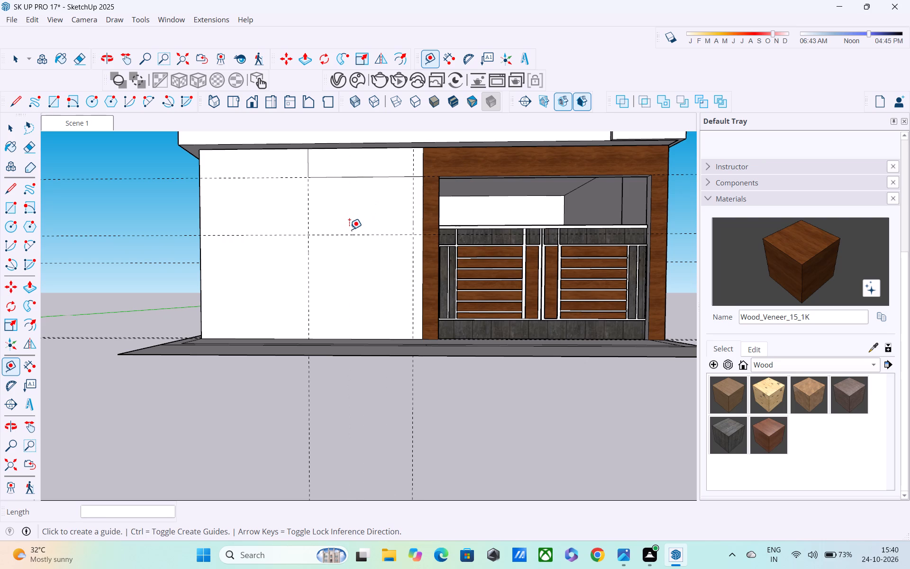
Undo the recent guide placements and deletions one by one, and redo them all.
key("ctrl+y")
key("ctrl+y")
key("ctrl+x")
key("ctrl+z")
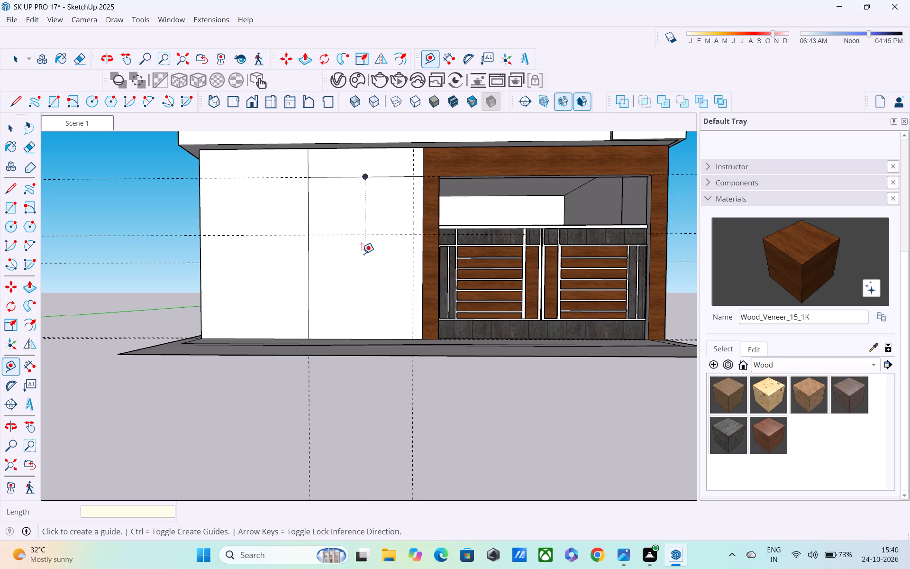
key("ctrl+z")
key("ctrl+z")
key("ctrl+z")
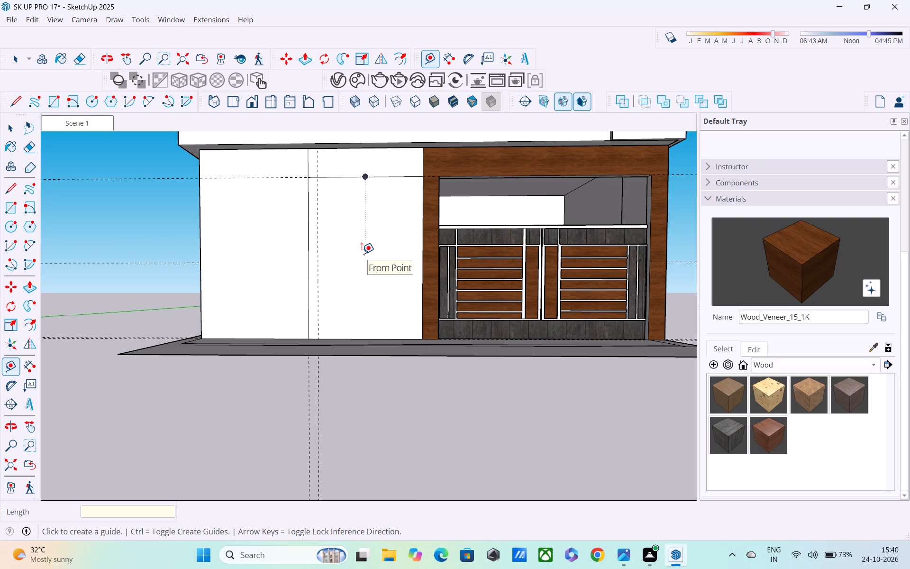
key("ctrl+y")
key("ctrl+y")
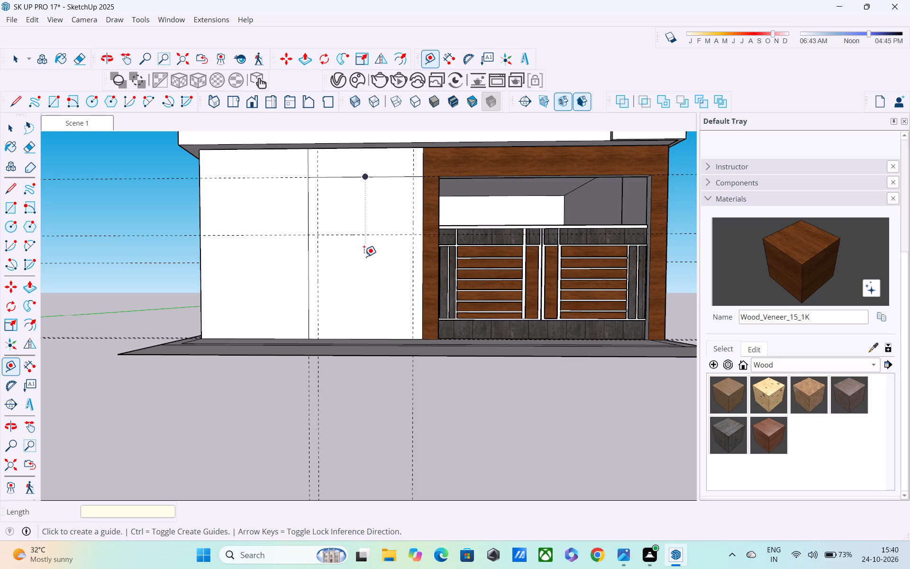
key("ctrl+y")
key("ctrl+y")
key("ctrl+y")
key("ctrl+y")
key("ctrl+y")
Place a vertical guide 0.5' from the vertical guide farther from the gate, on the side toward the gate.
middle_click_drag(370, 260, 390, 274)
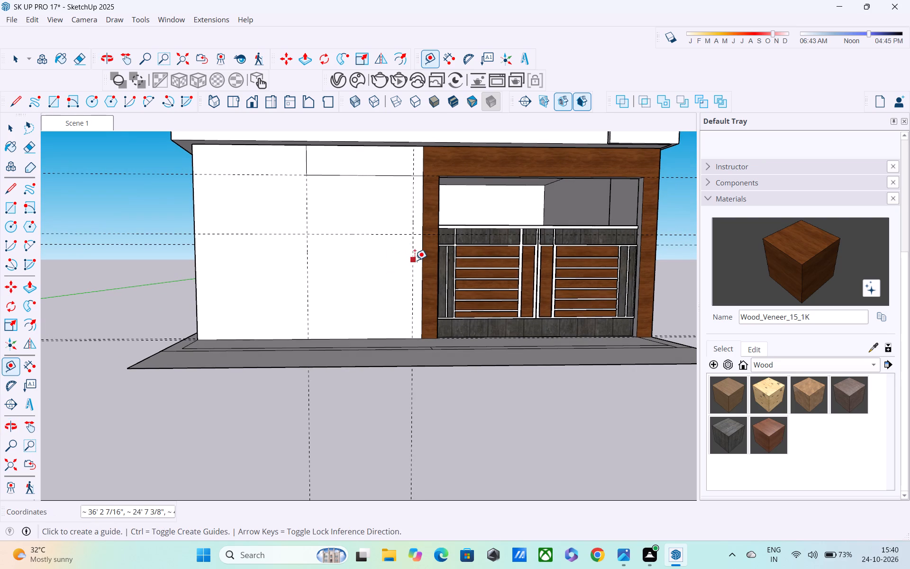
left_click(411, 256)
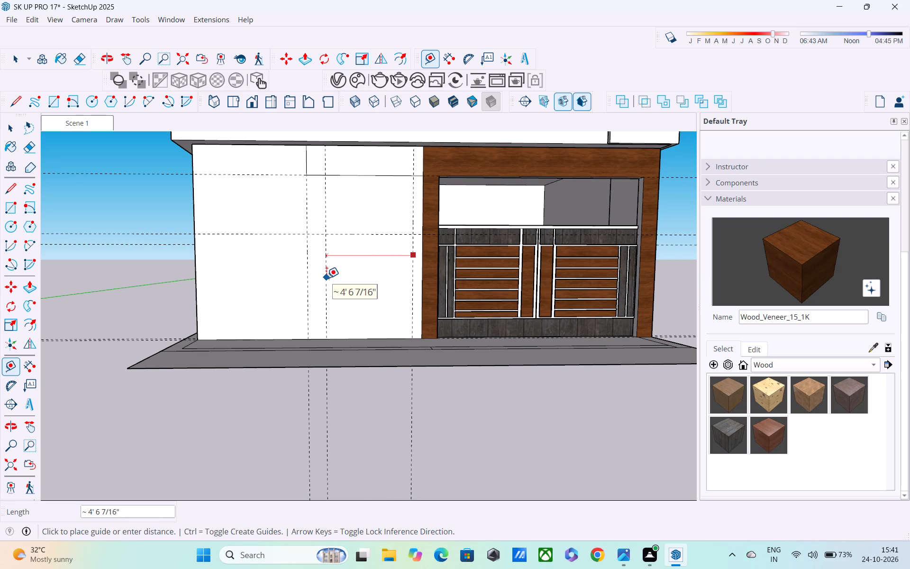
key("Escape")
left_click(309, 266)
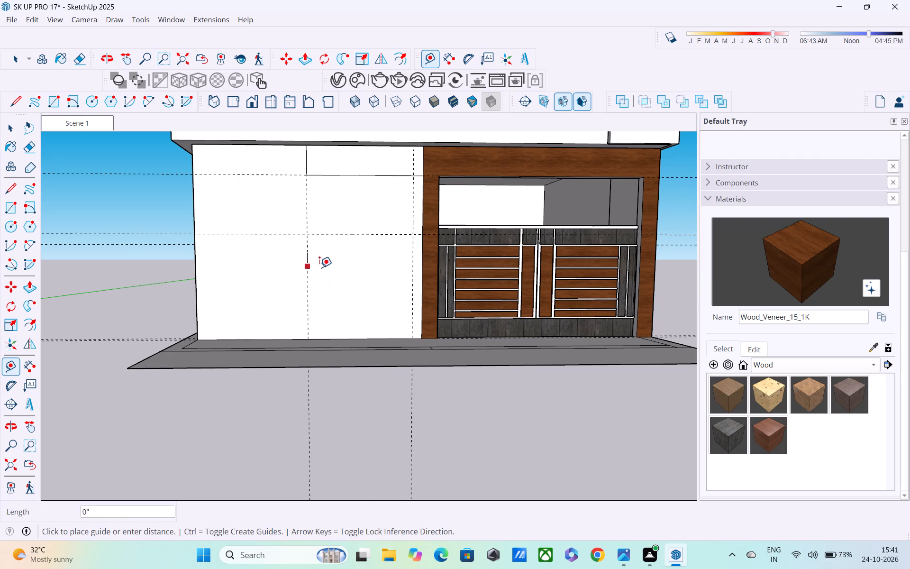
type("0.5'")
key("Return")
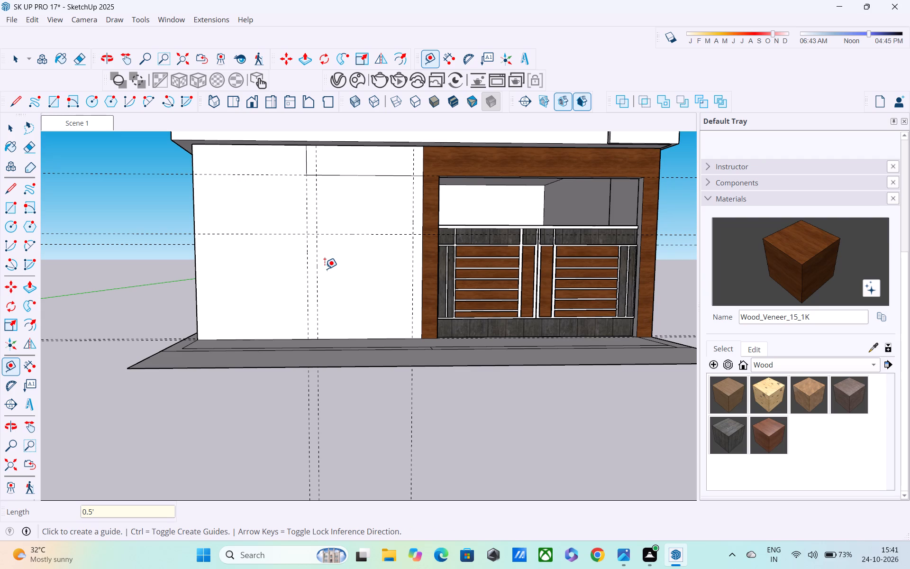
Scale the gate up vertically from its top edge by a factor of about 1.15.
key("space")
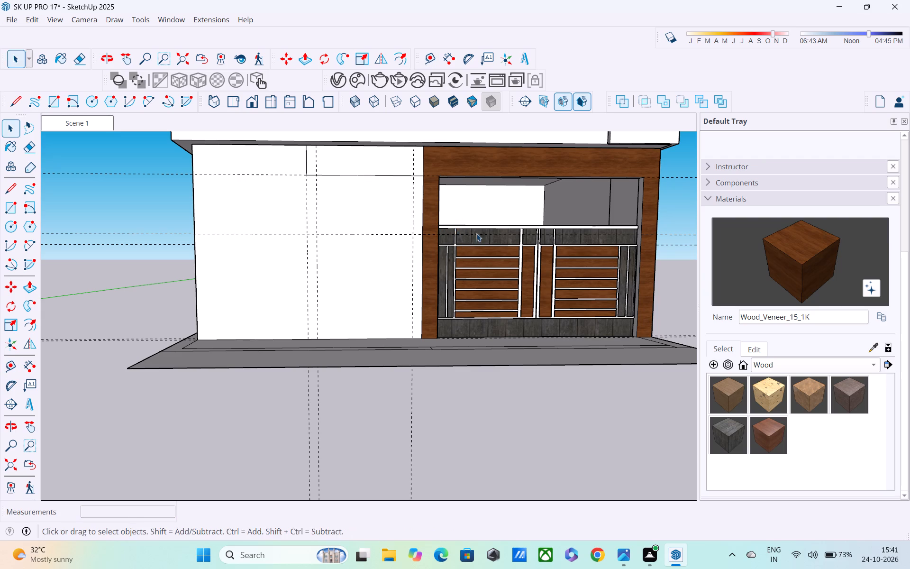
middle_click_drag(483, 225, 349, 377)
scroll(543, 314, "up", 4)
middle_click_drag(545, 300, 506, 299)
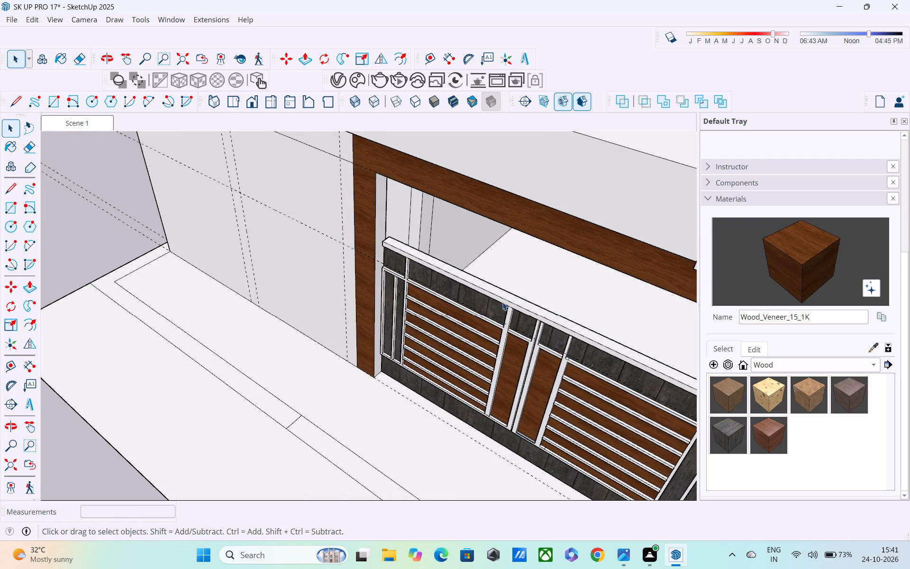
left_click(502, 302)
key("s")
scroll(556, 303, "up", 3)
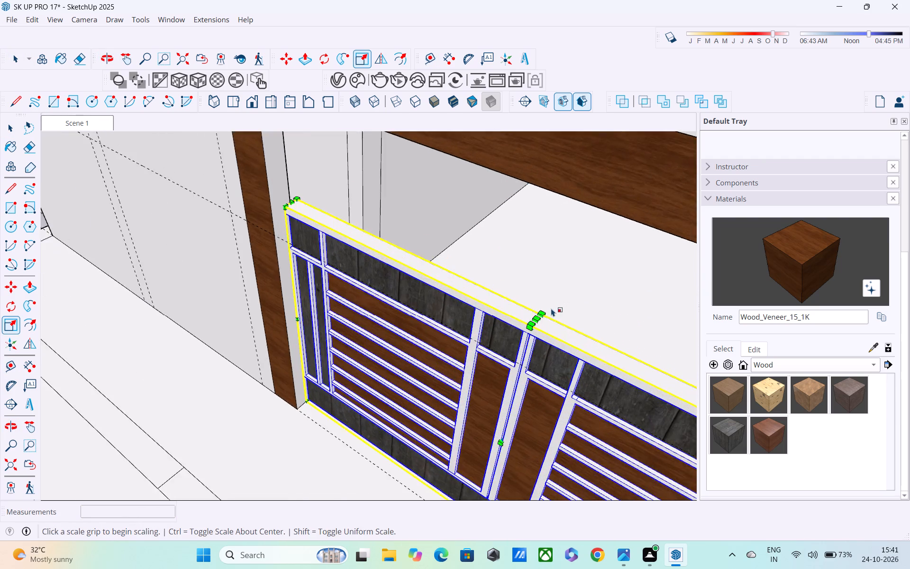
scroll(543, 316, "up", 4)
left_click(536, 321)
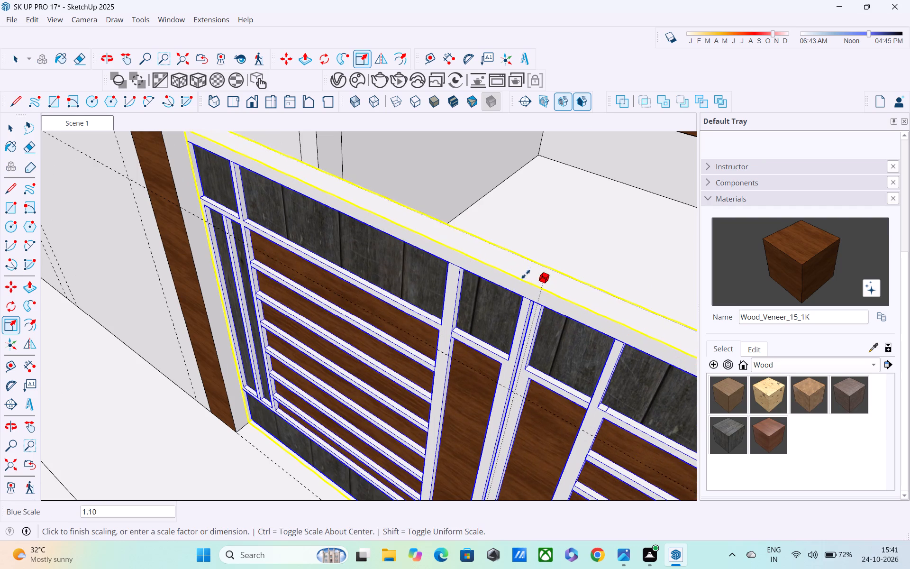
left_click(517, 249)
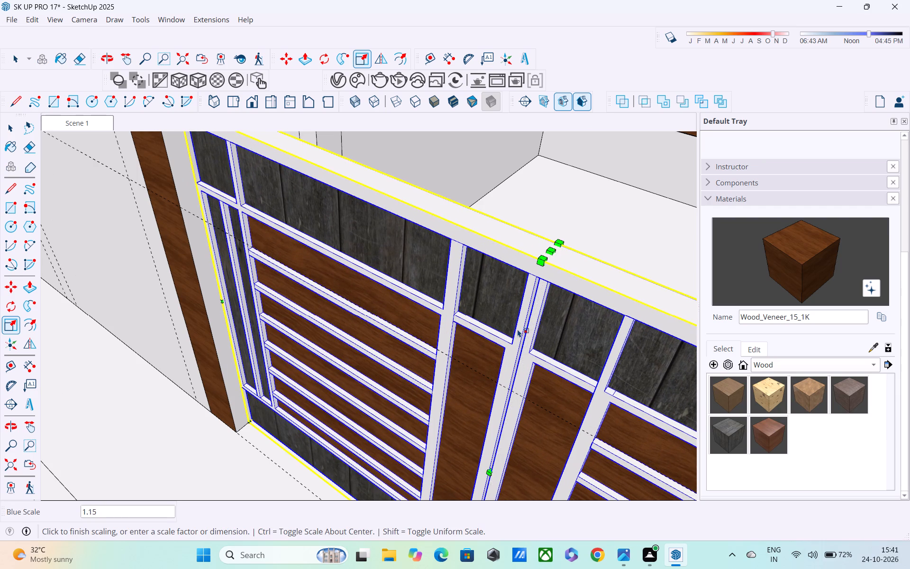
Scale the gate slightly taller again from its top edge, then deselect it.
middle_click_drag(519, 320, 536, 237)
scroll(537, 235, "down", 8)
middle_click_drag(535, 233, 558, 164)
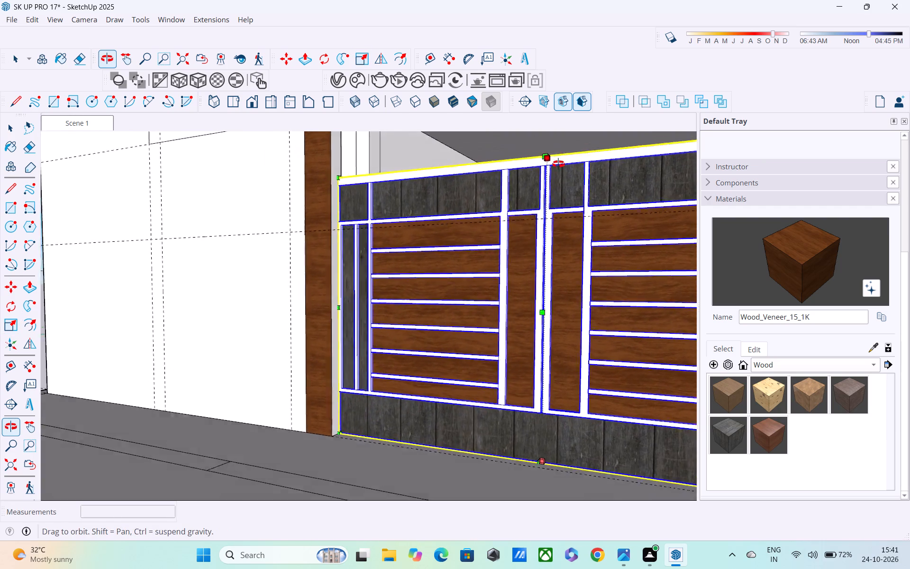
middle_click_drag(558, 164, 566, 191)
middle_click_drag(570, 197, 400, 200, "shift")
scroll(410, 206, "down", 6)
middle_click_drag(488, 242, 600, 207)
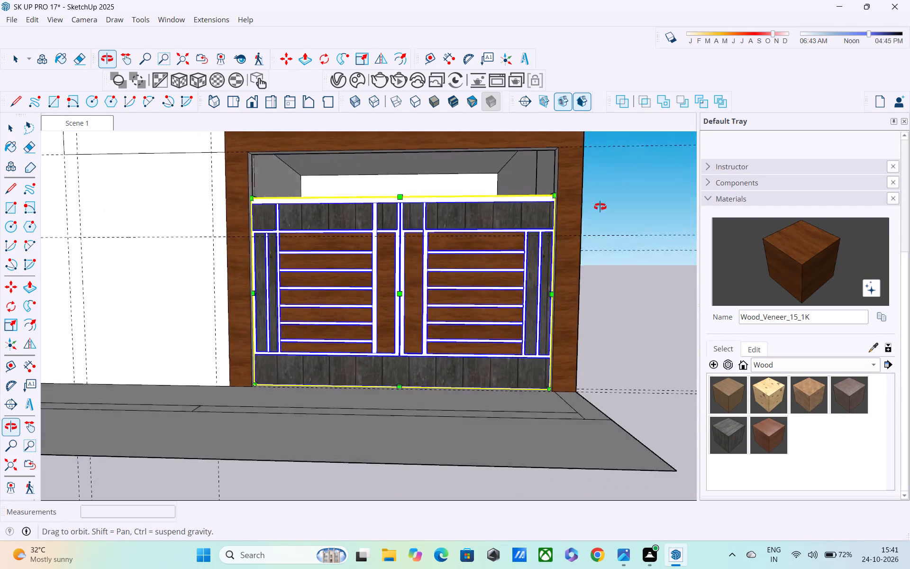
middle_click_drag(600, 207, 622, 201)
middle_click_drag(522, 221, 626, 231, "shift")
middle_click_drag(504, 232, 315, 312)
scroll(530, 219, "up", 3)
scroll(448, 240, "up", 3)
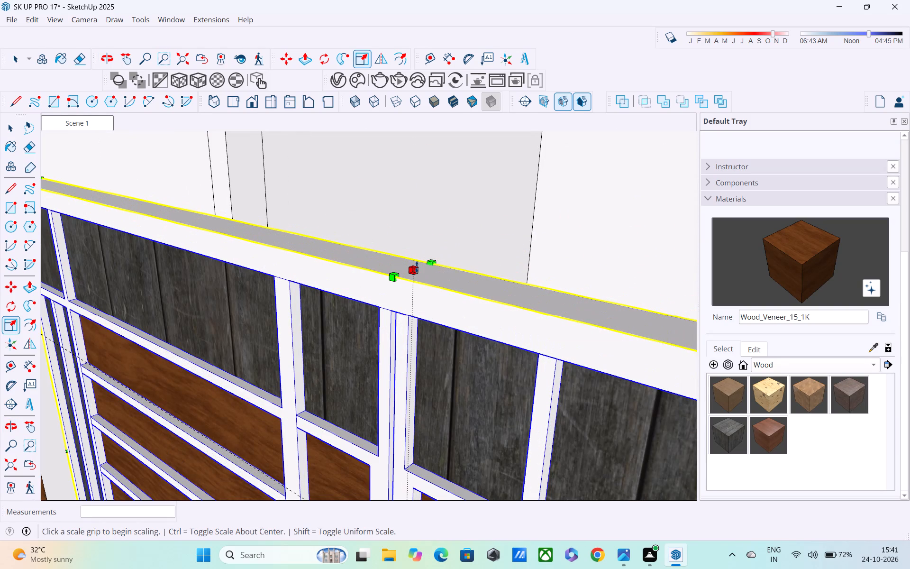
left_click(417, 267)
left_click(413, 240)
scroll(413, 239, "down", 5)
scroll(425, 280, "down", 4)
middle_click_drag(428, 289, 450, 157)
scroll(449, 159, "down", 5)
middle_click_drag(450, 274, 710, 203)
scroll(532, 256, "down", 9, "shift")
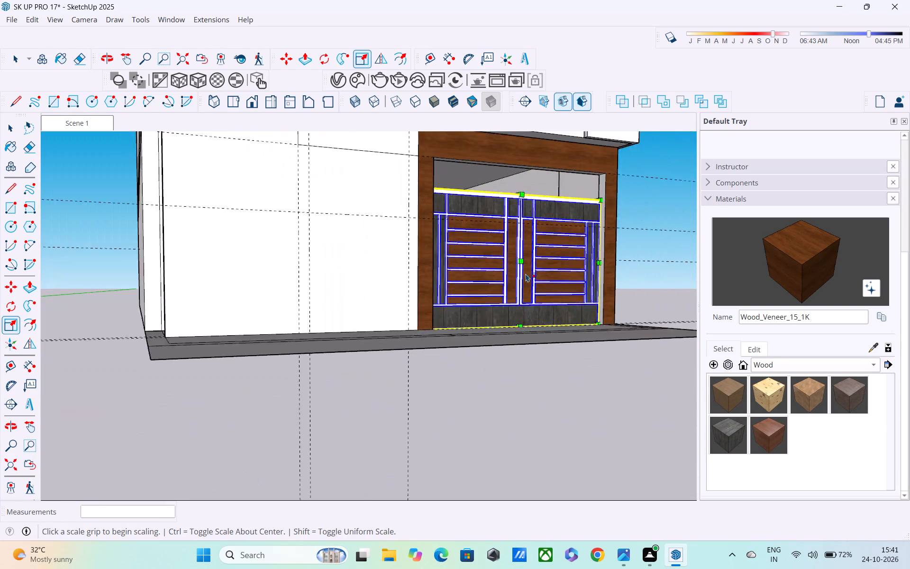
middle_click_drag(507, 277, 374, 298)
key("space")
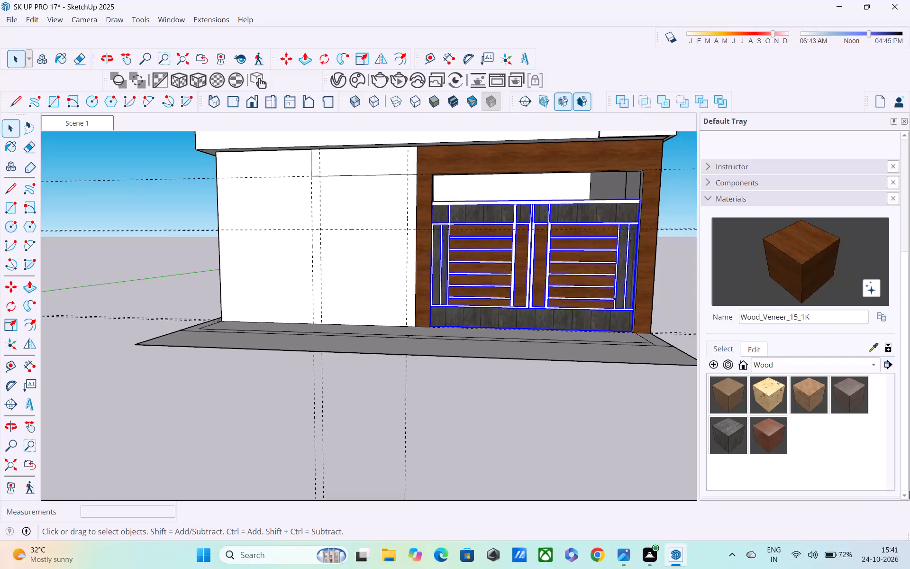
scroll(869, 490, "down", 7)
key("space")
left_click(491, 467)
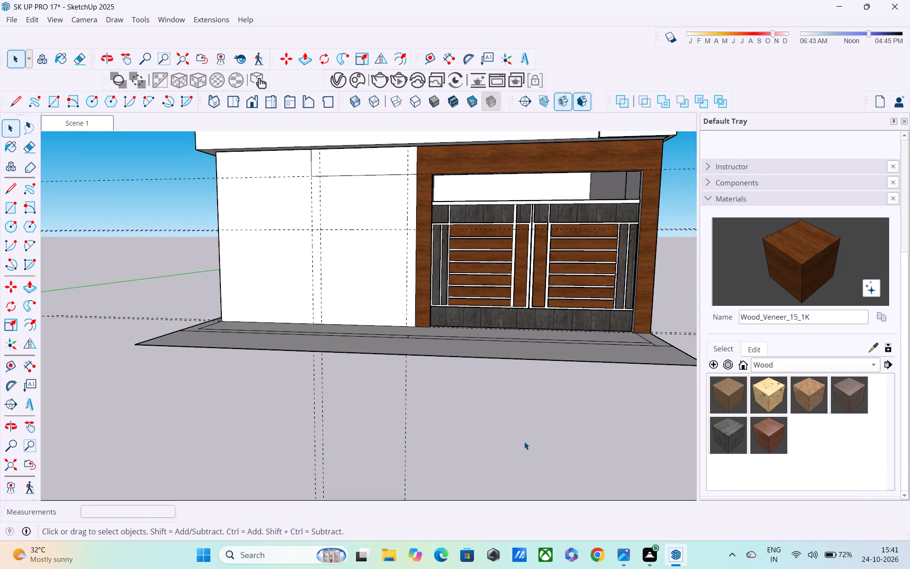
Delete the horizontal guide crossing the middle of the ground-floor wall and the gate.
scroll(524, 441, "down", 1)
middle_click_drag(524, 441, 548, 411)
scroll(456, 318, "up", 4)
middle_click_drag(456, 317, 509, 366)
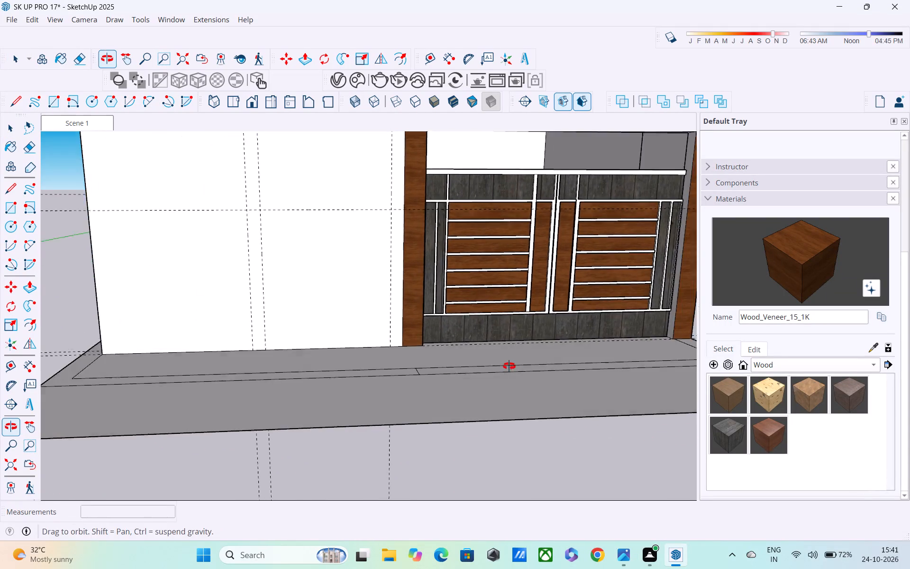
middle_click_drag(509, 366, 515, 366)
scroll(500, 355, "down", 5)
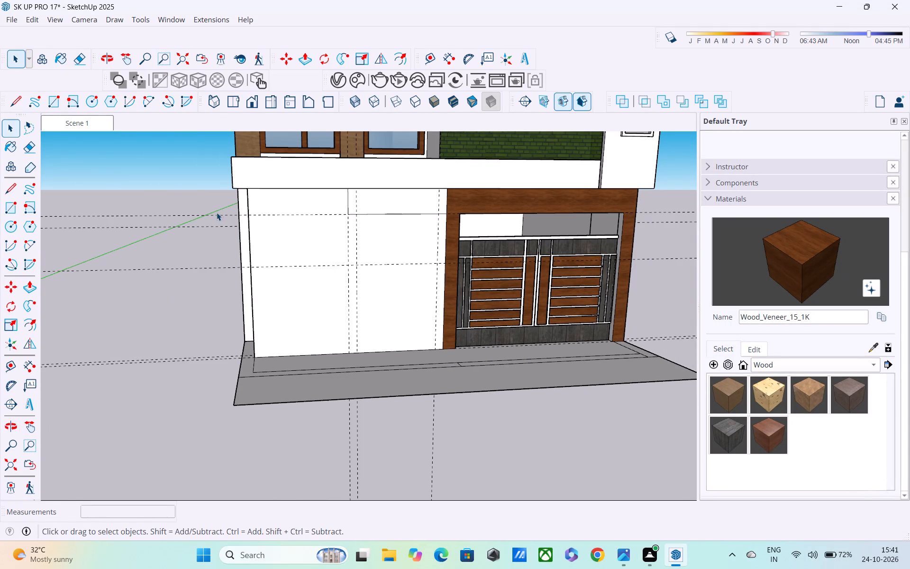
left_click(200, 269)
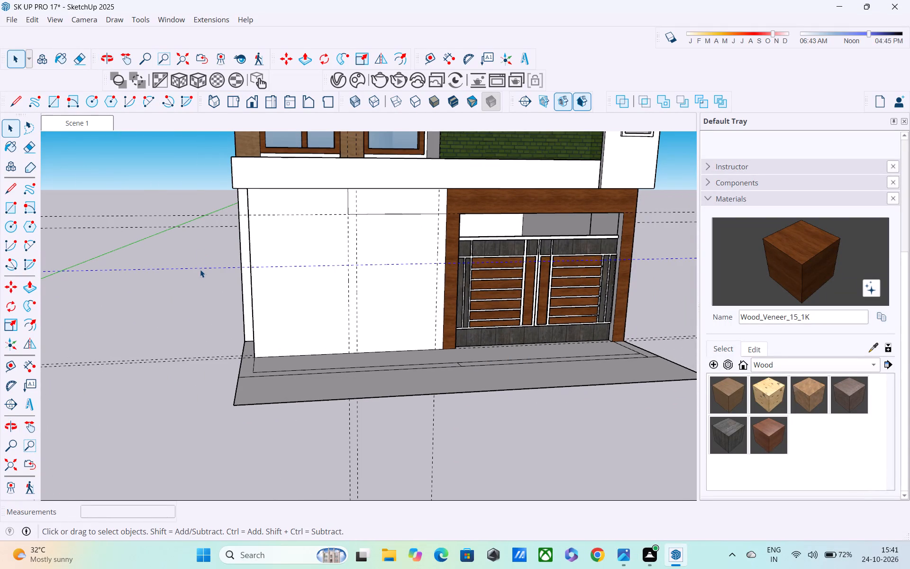
key("Delete")
Place a horizontal guide about 6' 8 3/4" above the ground-floor wall's bottom edge, near the gate's top.
key("t")
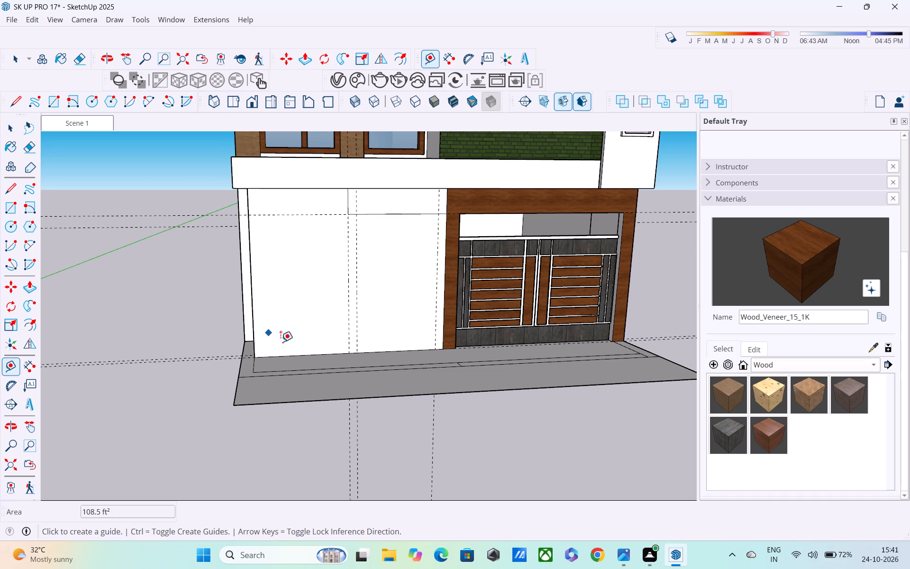
left_click(385, 349)
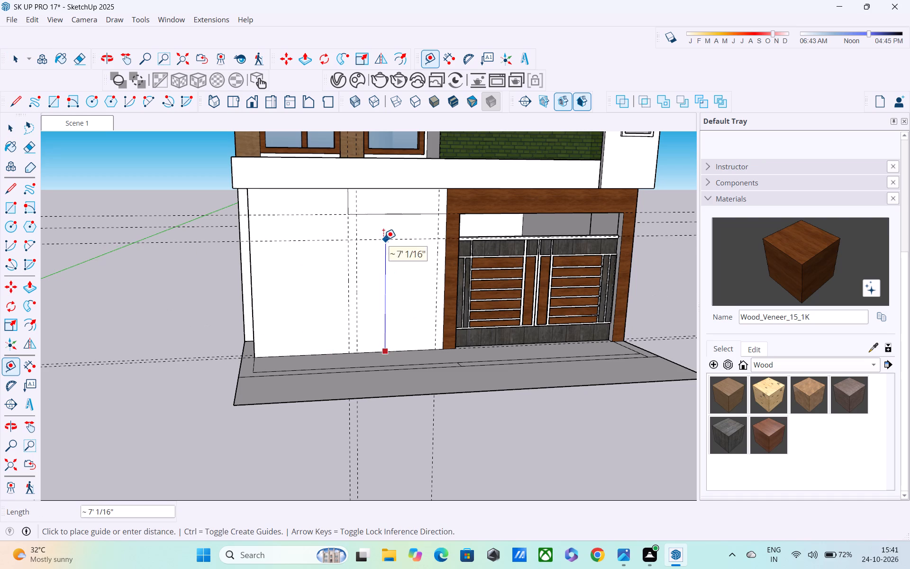
middle_click_drag(384, 246, 376, 193)
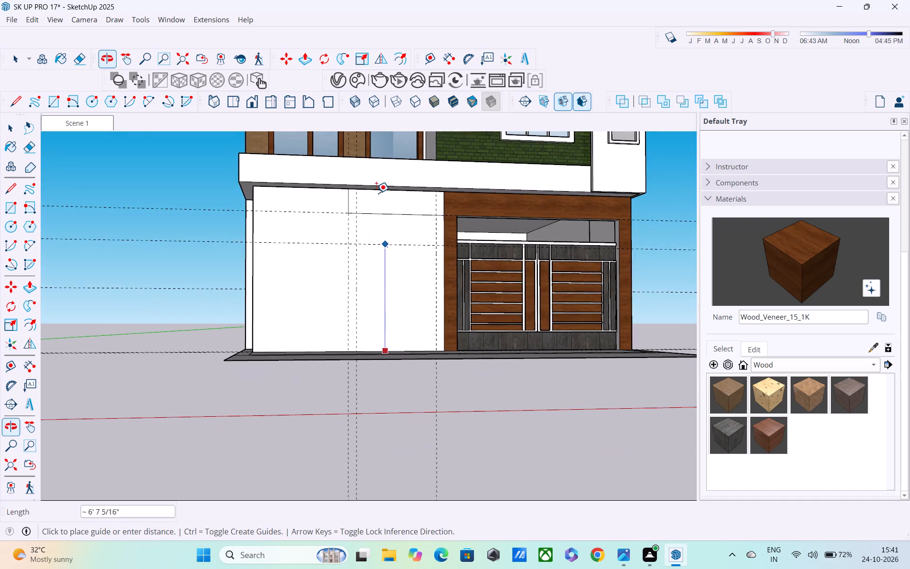
scroll(401, 250, "up", 3)
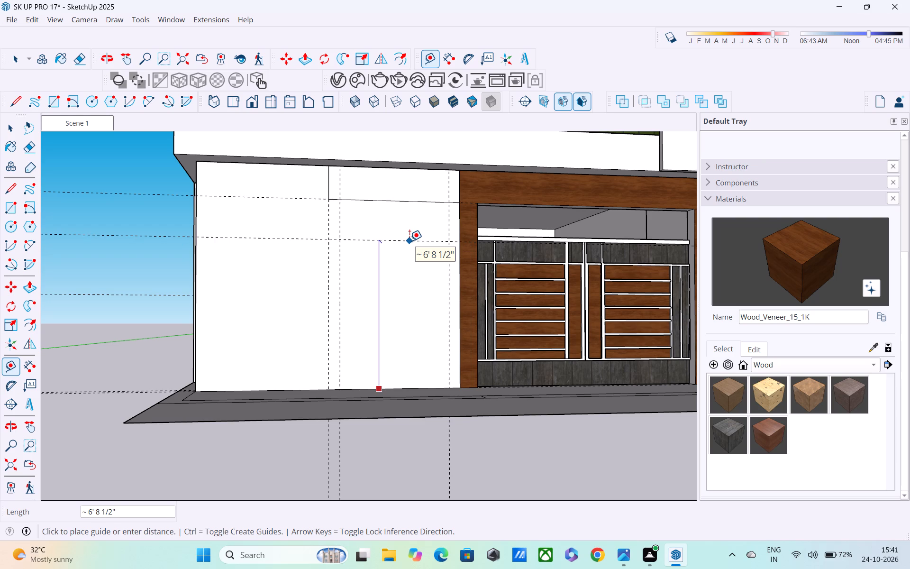
left_click(409, 240)
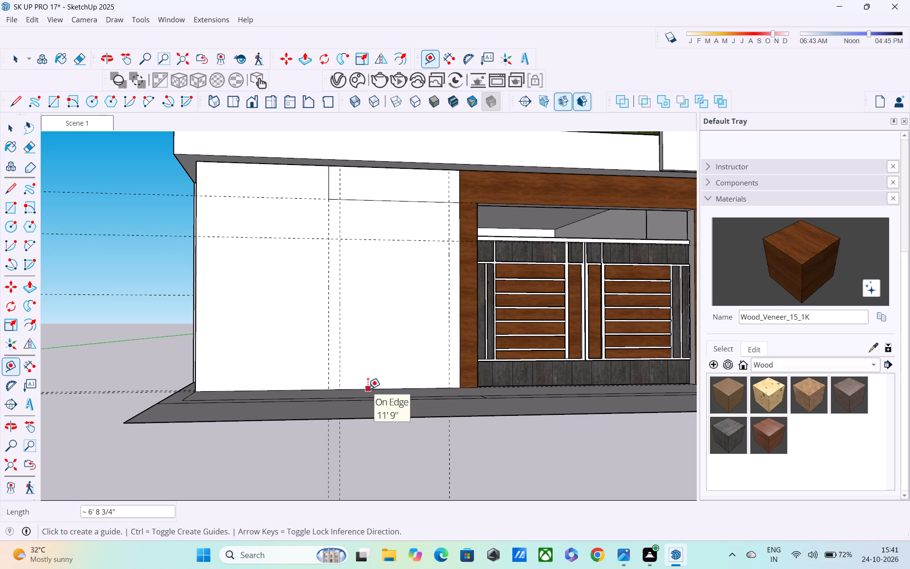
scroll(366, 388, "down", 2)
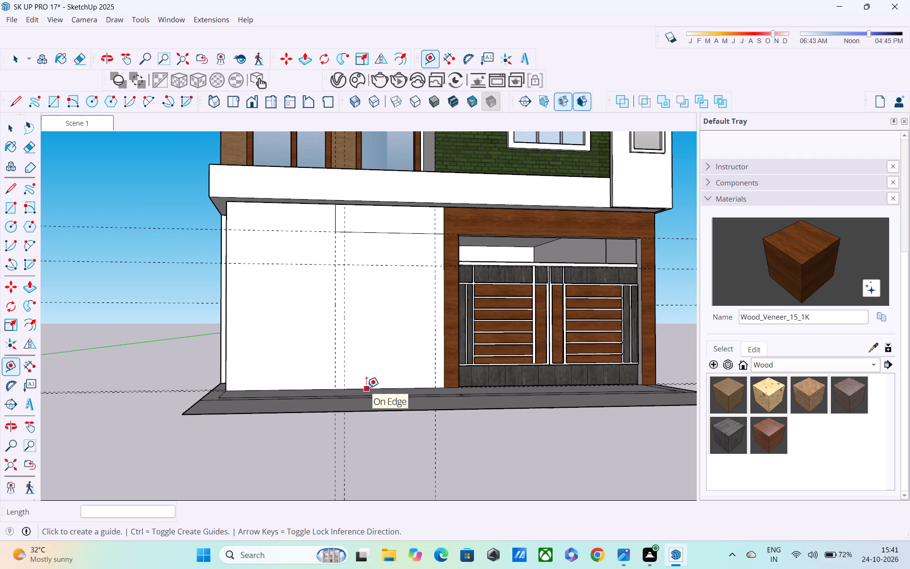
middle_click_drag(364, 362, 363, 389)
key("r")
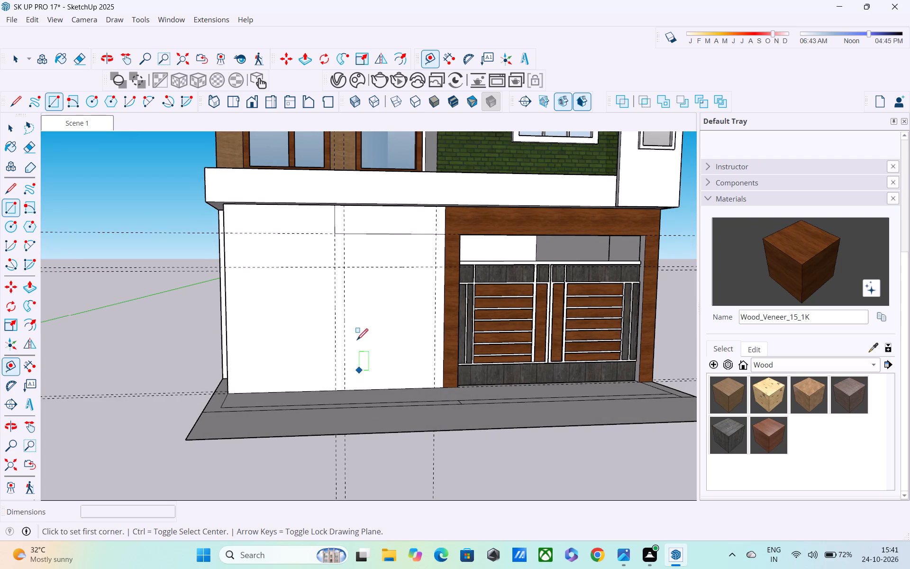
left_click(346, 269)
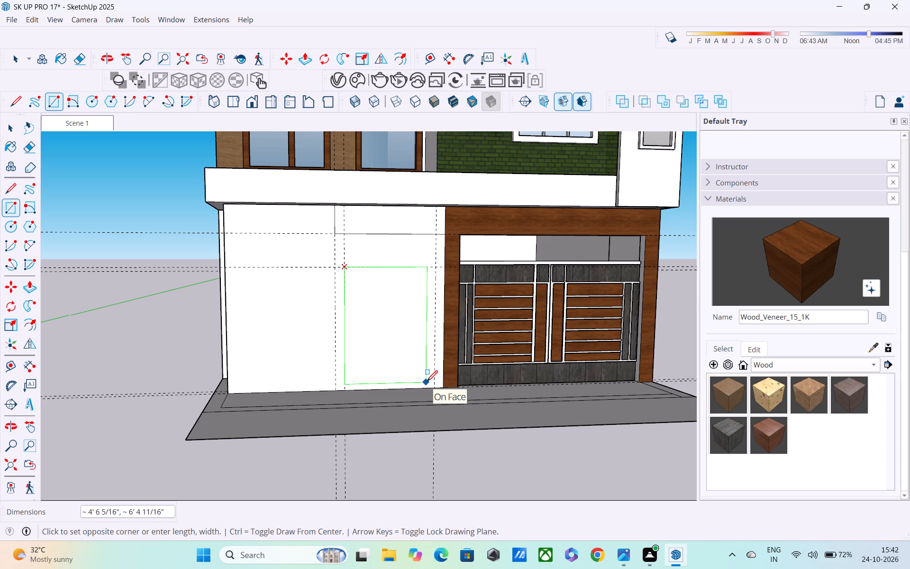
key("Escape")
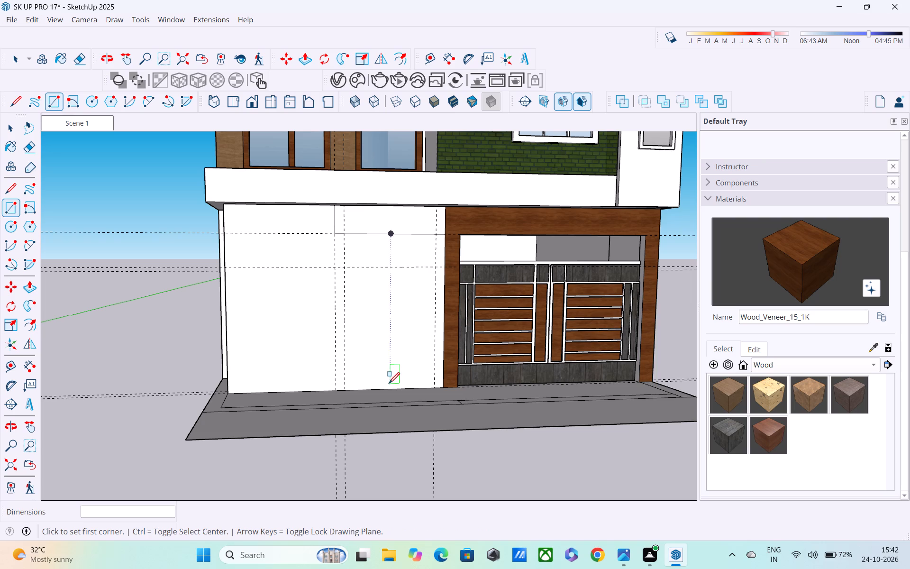
Delete the vertical guide 0.5' from the guide farthest from the gate.
key("space")
left_click(346, 323)
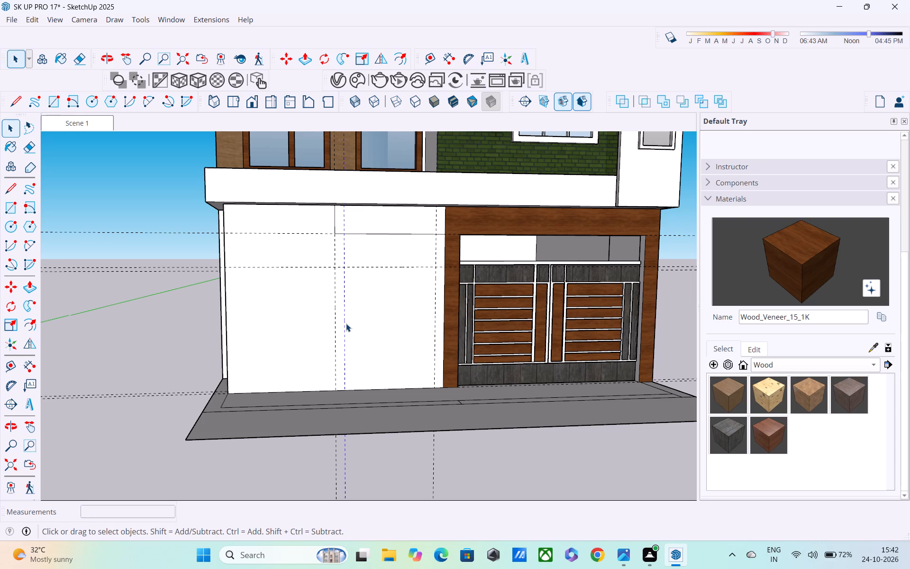
left_click(346, 323)
key("Delete")
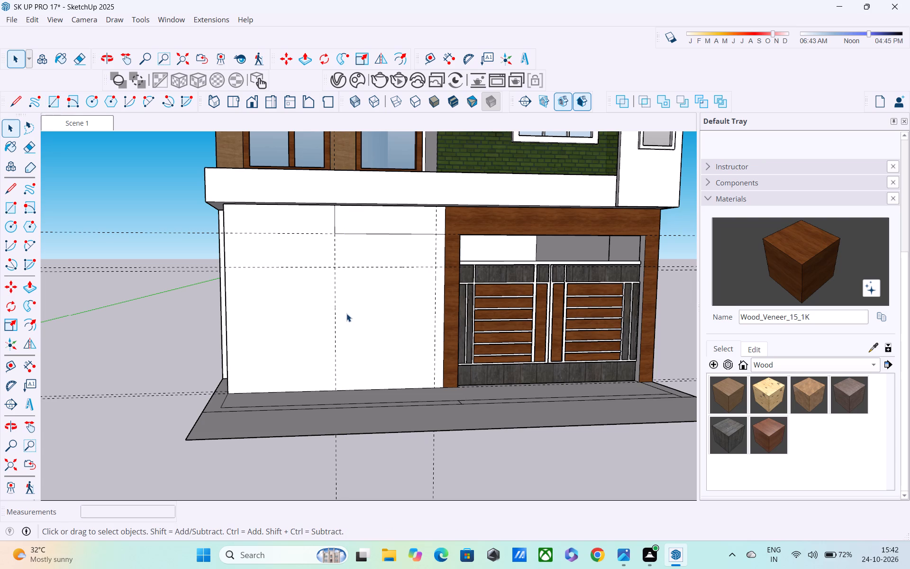
Place a vertical guide 1' from the guide farthest from the gate, on the side toward the gate.
key("t")
left_click(337, 297)
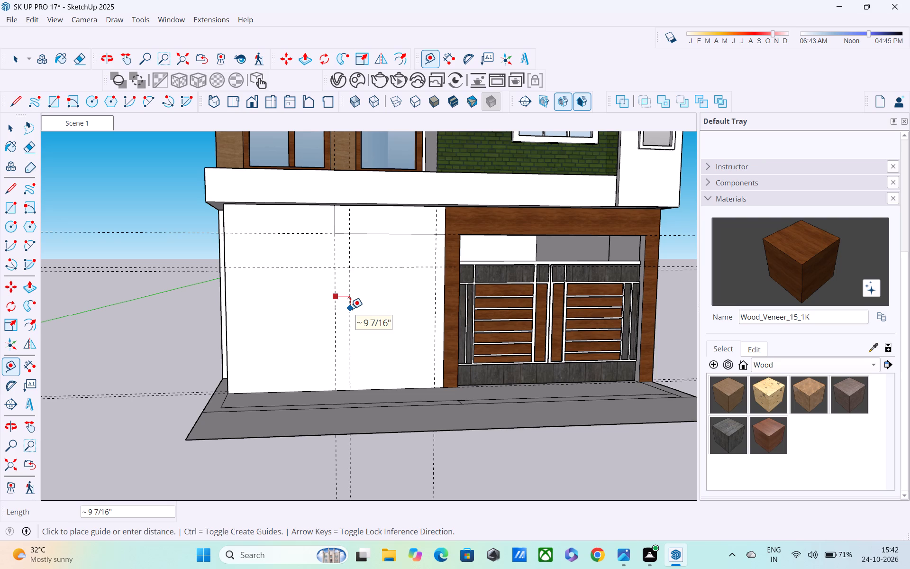
key("1")
left_click(350, 309)
key("apostrophe")
key("Return")
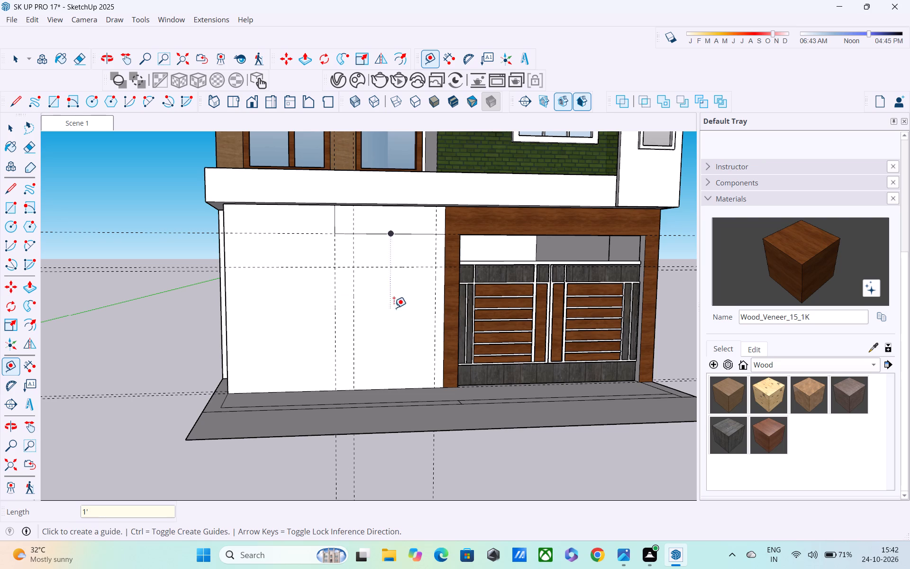
Place a vertical guide on the wall 1' from the edge of the veneered gate surround.
left_click(445, 283)
key("1")
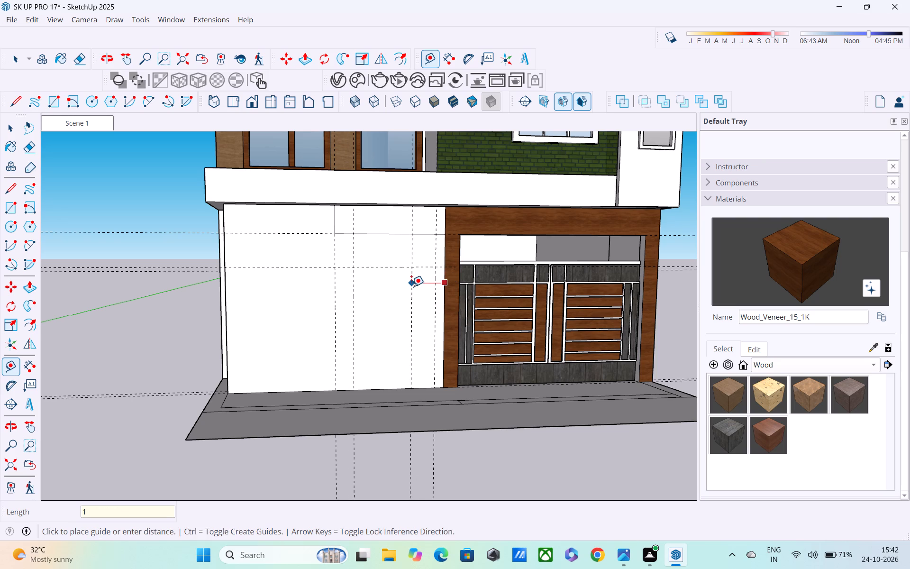
key("apostrophe")
key("Return")
Delete the vertical guide closest to the veneered gate surround.
key("space")
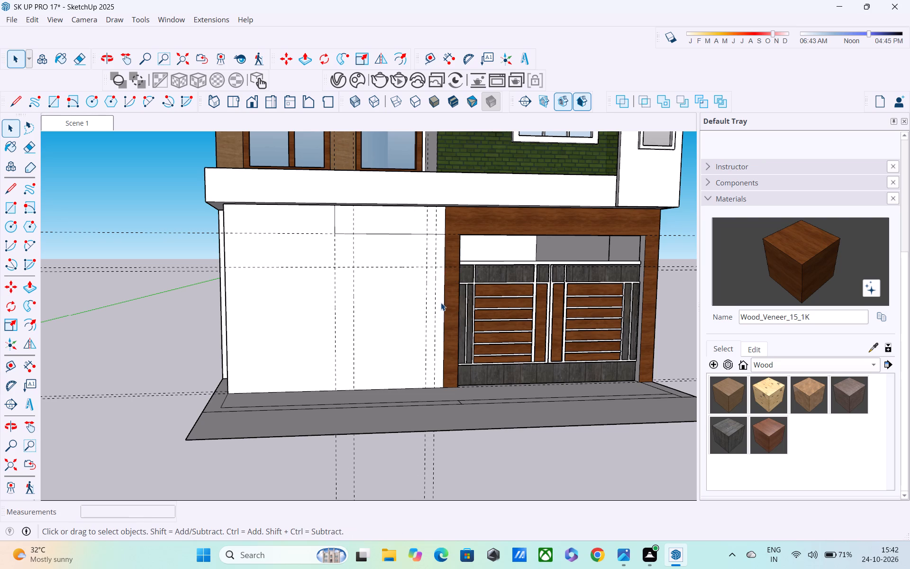
left_click(437, 306)
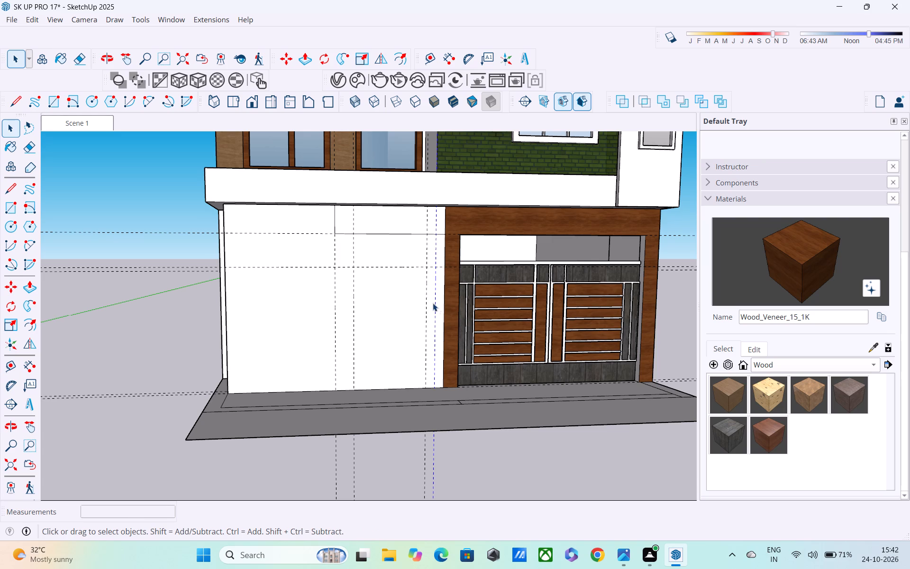
key("Delete")
Draw a rectangle about 4' by 6' 2" on the wall between the two 1' guides, starting at the horizontal guide.
key("r")
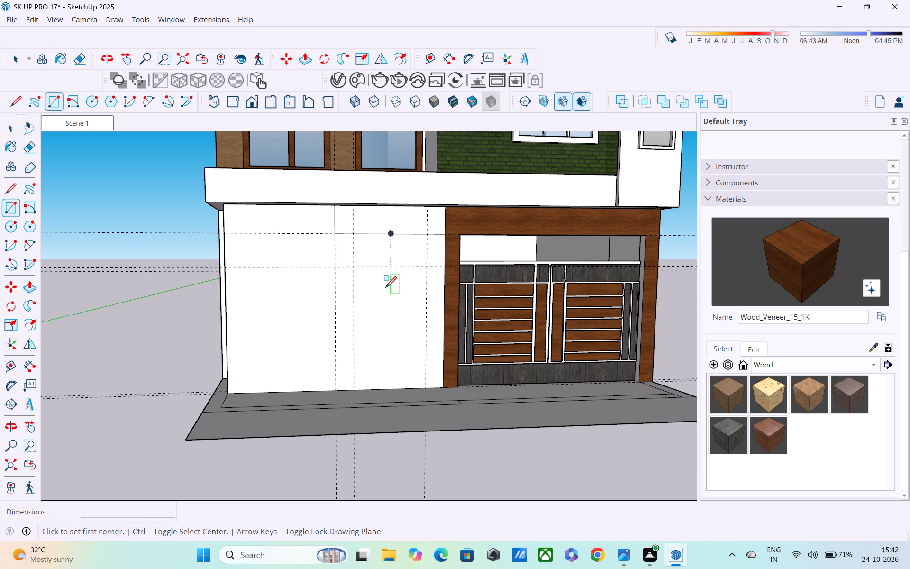
left_click(353, 266)
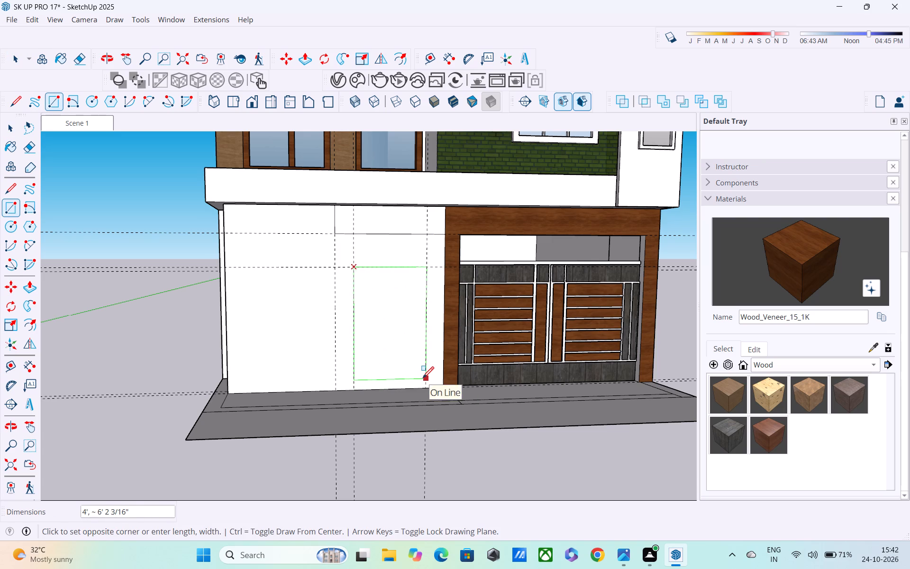
left_click(423, 379)
middle_click_drag(404, 370, 389, 366)
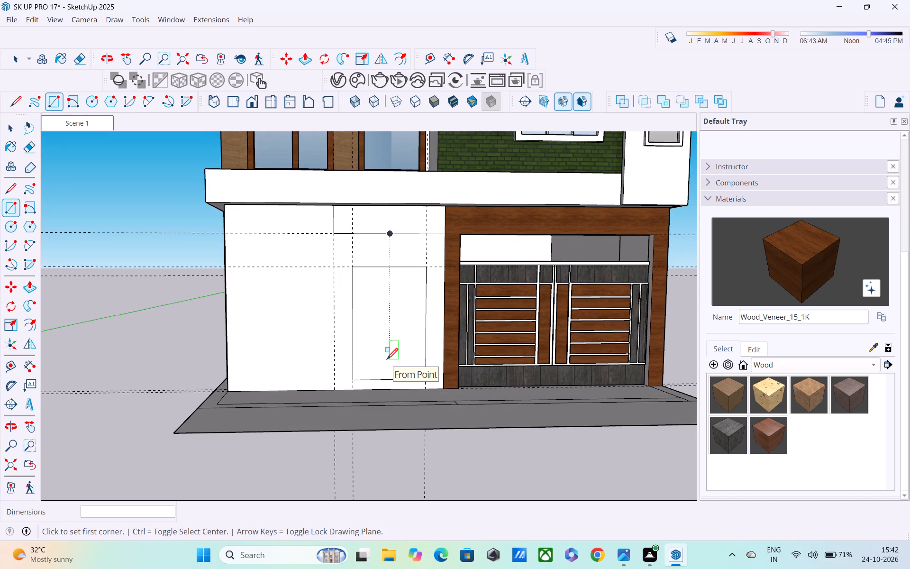
Offset the outline of the 4' wide rectangle on the wall inward by about 1'.
key("f")
left_click(378, 324)
key("Escape")
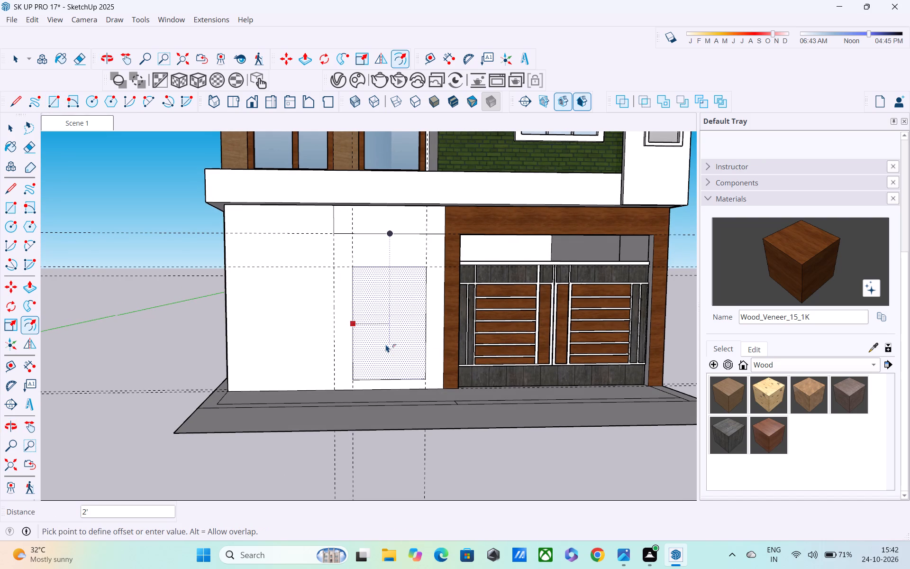
left_click(379, 336)
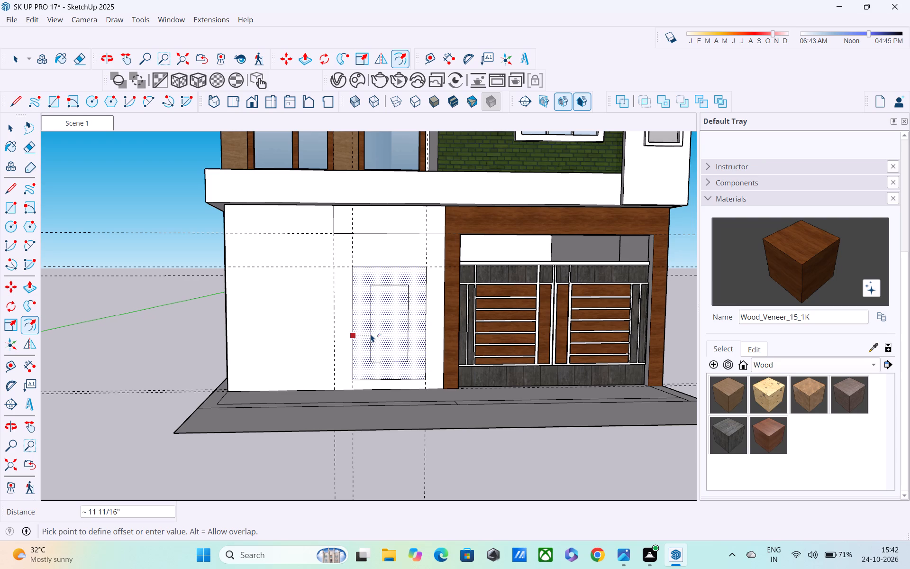
left_click(371, 334)
Draw a narrow vertical rectangle about 3 1/4" by 3' 1 3/4" inside the inner panel, near its side away from the gate.
middle_click_drag(410, 346, 225, 367)
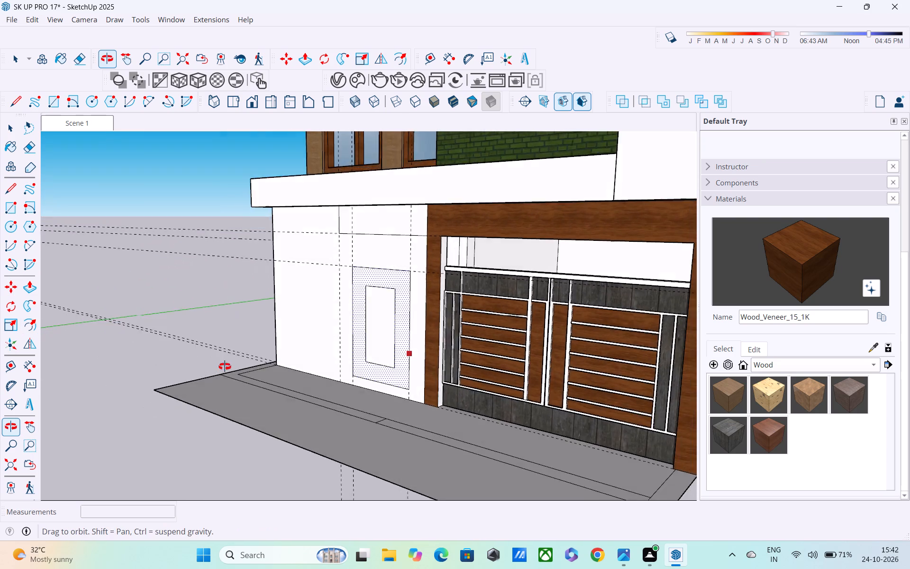
middle_click_drag(225, 367, 429, 311)
key("space")
scroll(413, 313, "up", 3)
middle_click_drag(411, 313, 397, 352)
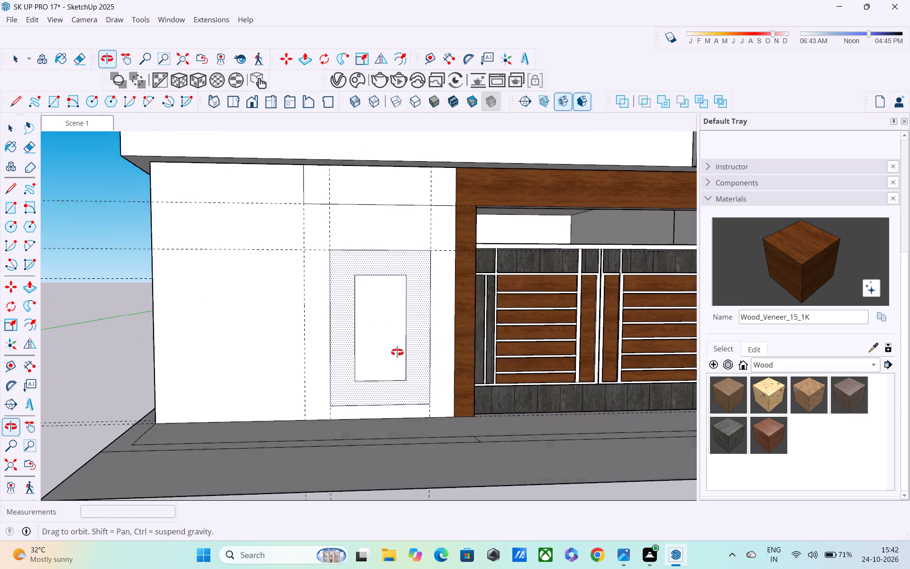
middle_click_drag(397, 352, 394, 356)
key("r")
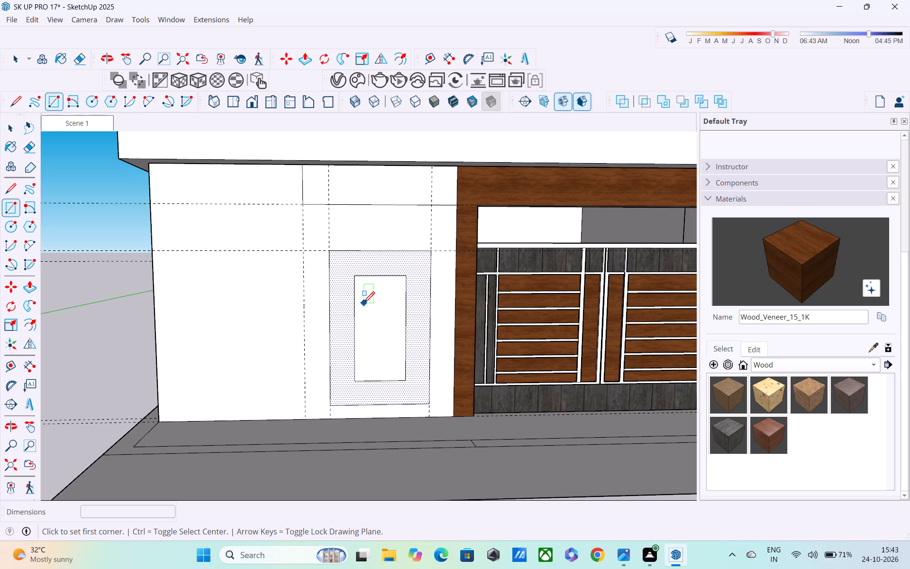
scroll(367, 297, "up", 3)
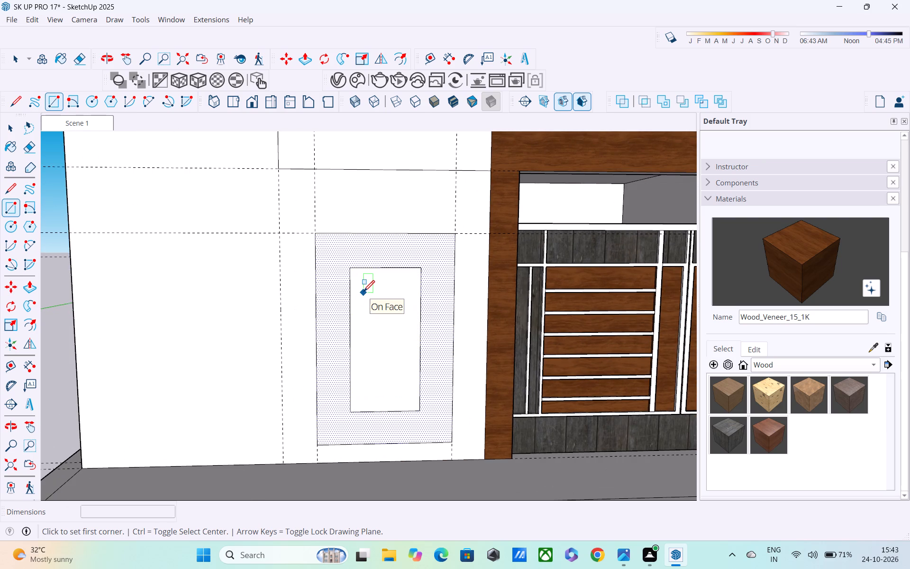
left_click(364, 293)
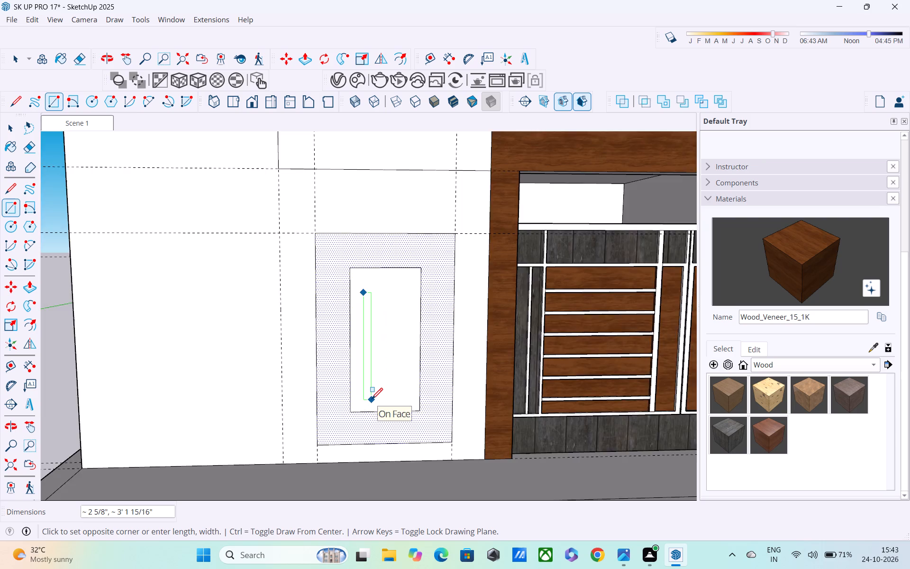
scroll(372, 400, "up", 4)
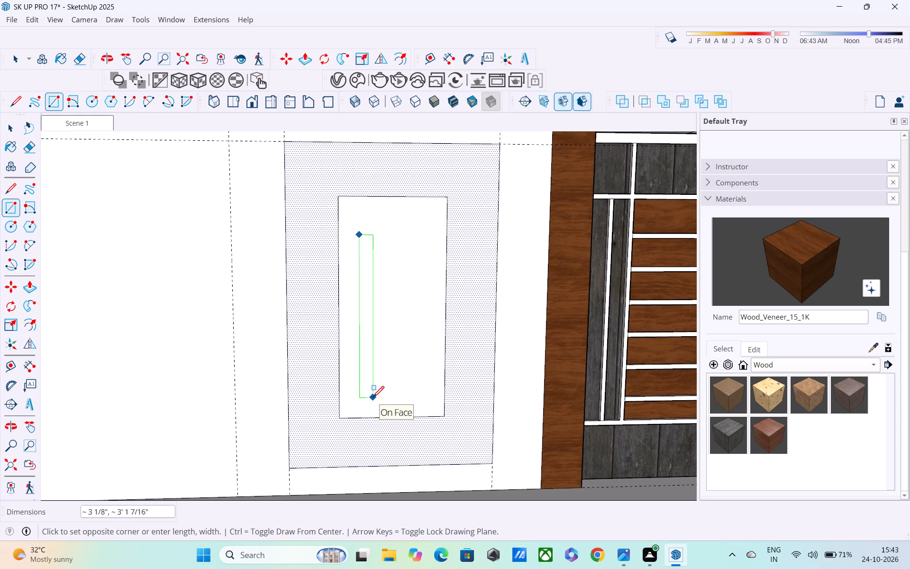
left_click(374, 399)
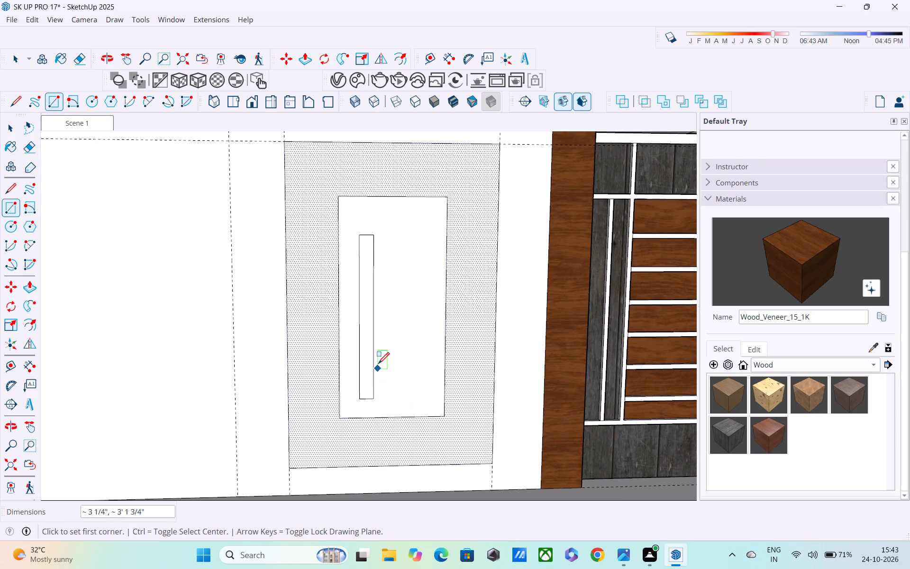
Move all four edges of the narrow rectangle about 1 11/16" horizontally toward the gate.
key("space")
left_click(375, 339)
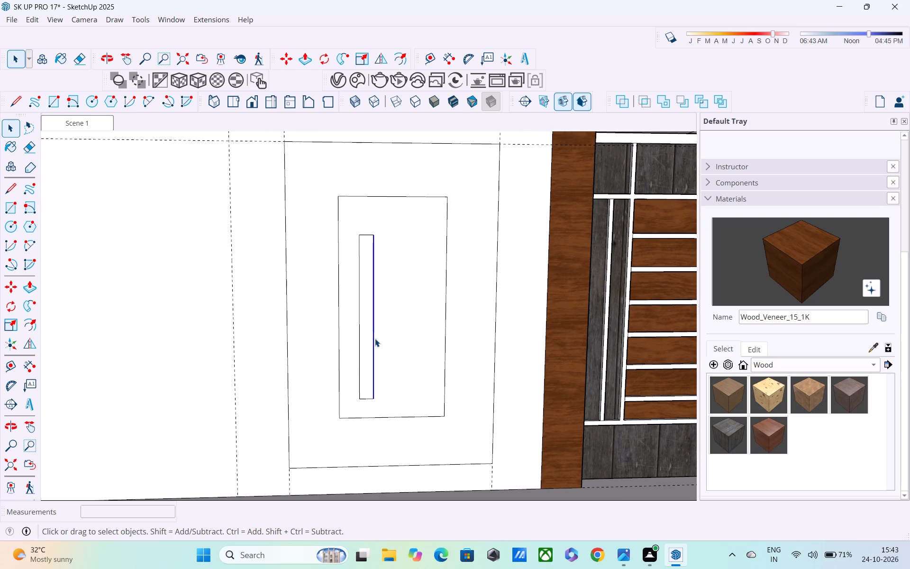
left_click(370, 234, "shift")
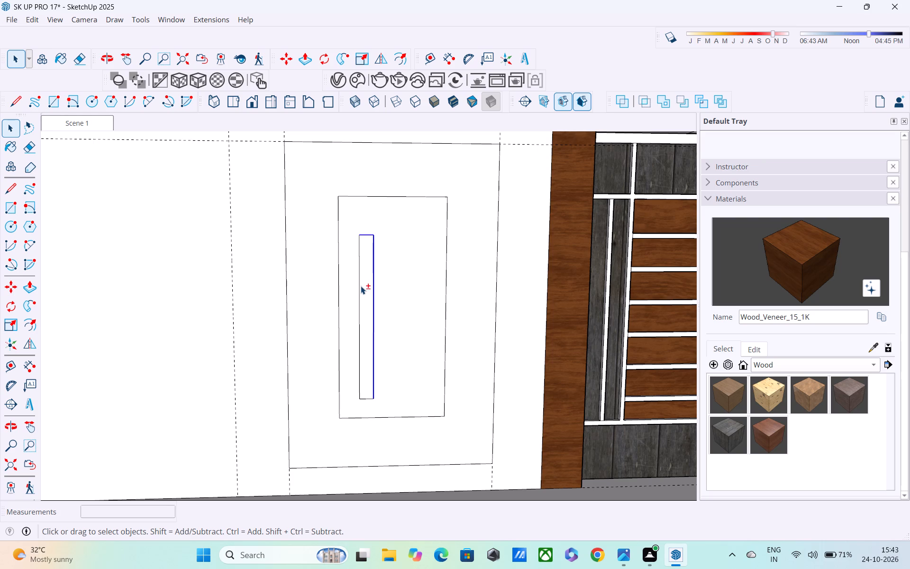
left_click(360, 288, "shift")
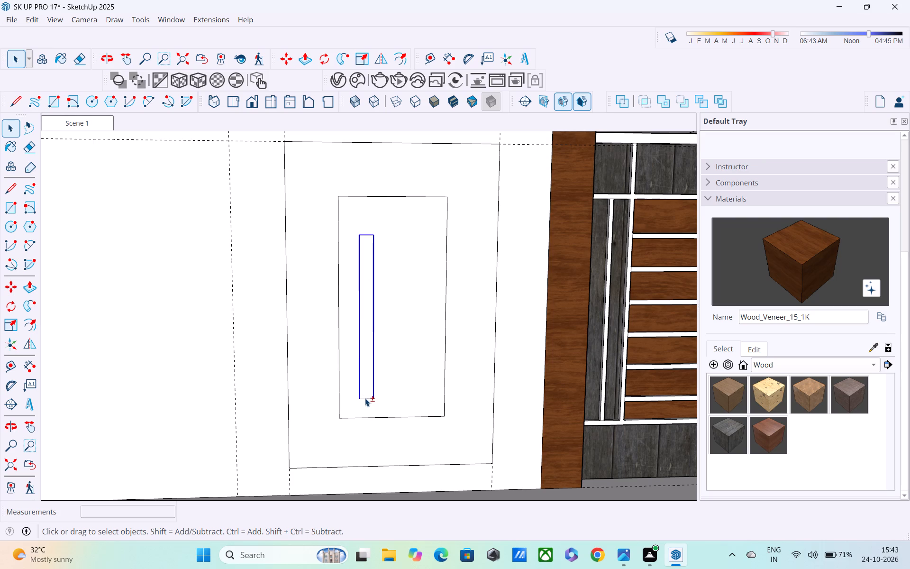
left_click(365, 398, "shift")
key("m")
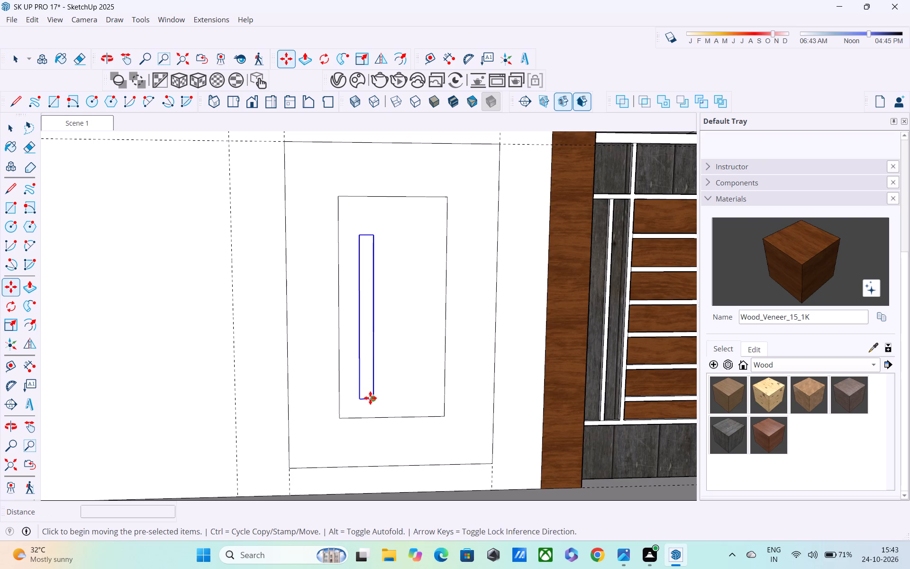
left_click(370, 398)
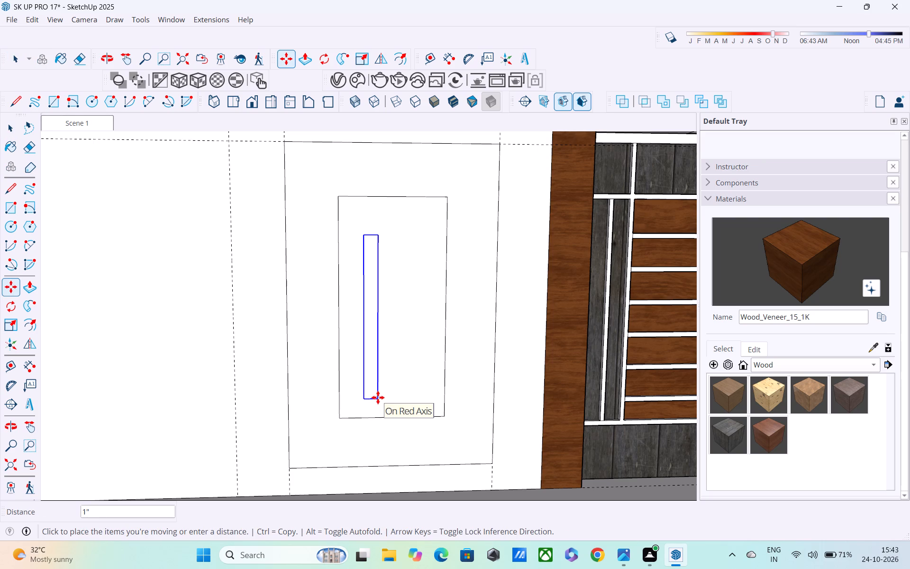
left_click(381, 397)
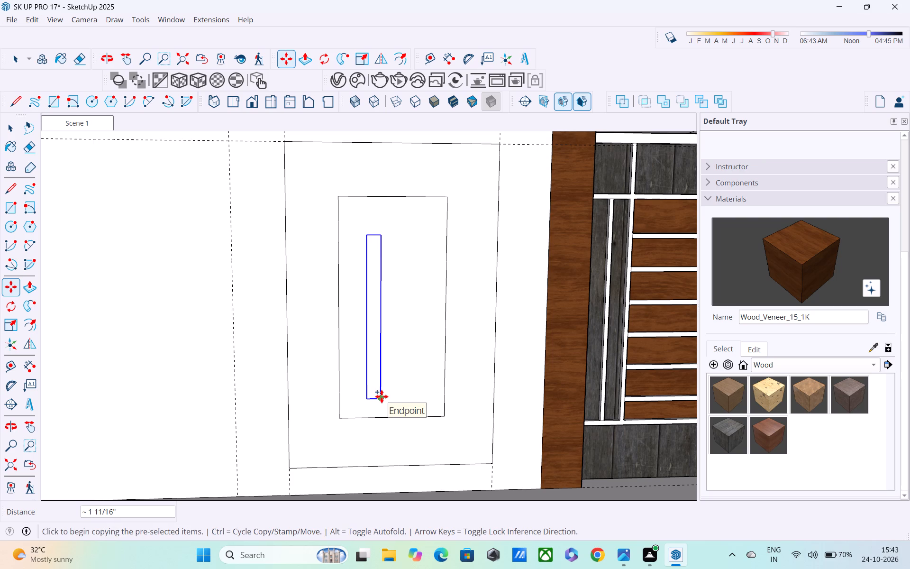
Copy the narrow rectangle horizontally about 8 5/16" toward the gate, inside the same inner panel.
left_click(382, 396)
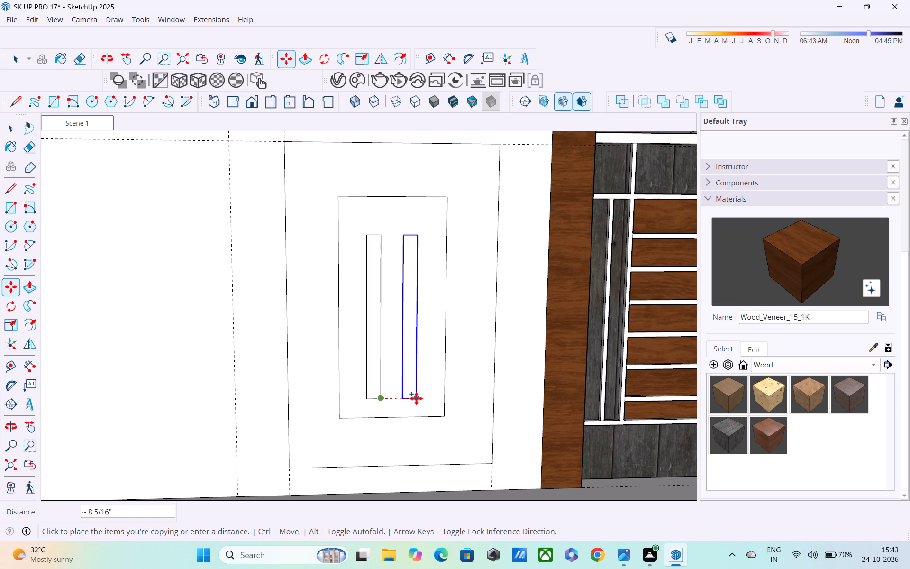
left_click(416, 398)
scroll(417, 395, "down", 8)
middle_click_drag(417, 395, 389, 399)
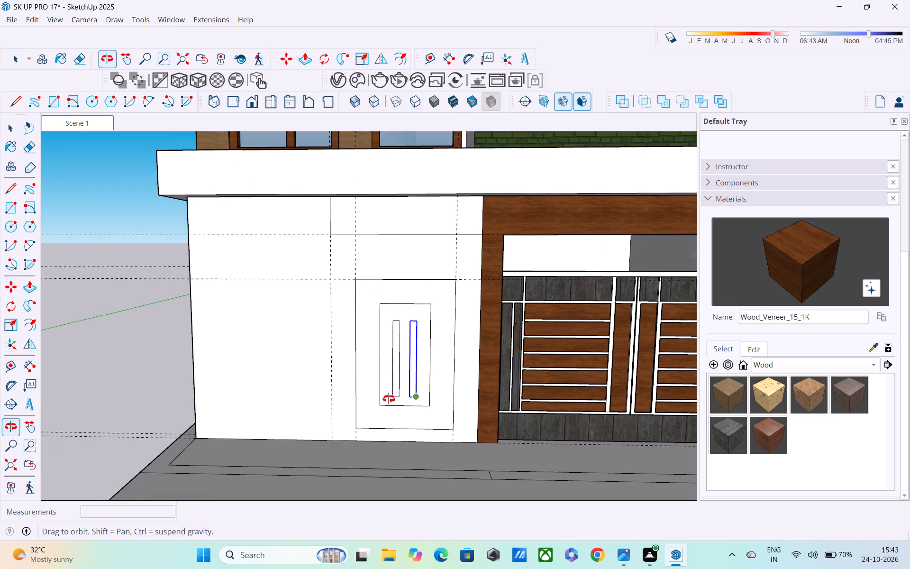
middle_click_drag(389, 399, 387, 399)
key("space")
left_click(124, 206)
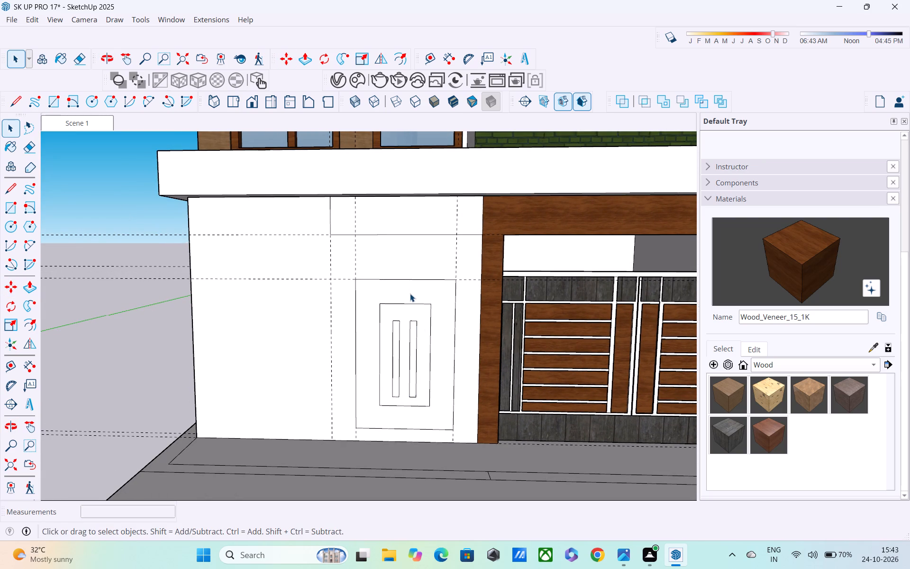
Examine the panel outline with its two narrow vertical strips on the ground-floor wall from several angles.
middle_click_drag(420, 331, 402, 300)
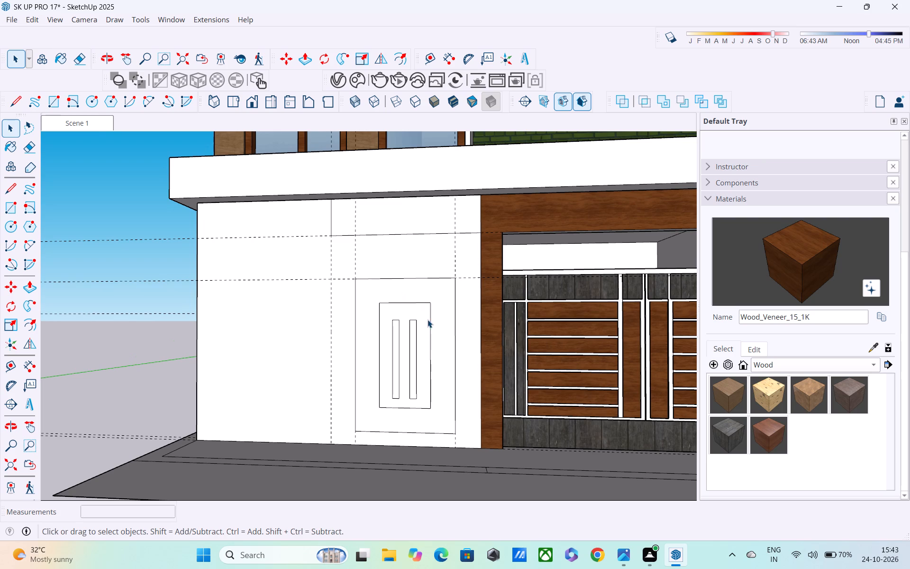
middle_click_drag(428, 323, 391, 333)
scroll(420, 314, "up", 4)
middle_click_drag(419, 308, 516, 347)
scroll(474, 337, "down", 3)
middle_click_drag(465, 334, 385, 352)
scroll(465, 334, "up", 1)
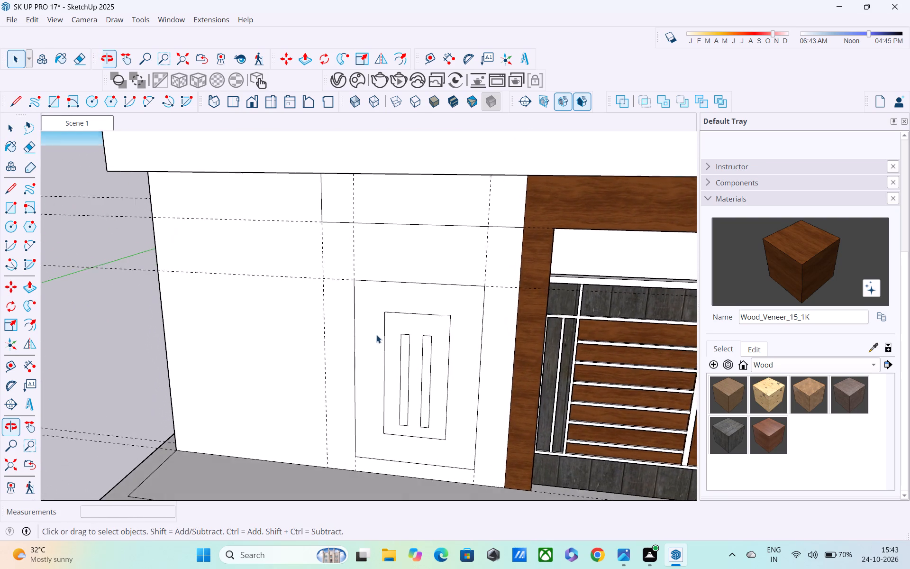
scroll(348, 328, "up", 2)
scroll(354, 320, "down", 5)
middle_click_drag(387, 314, 393, 274)
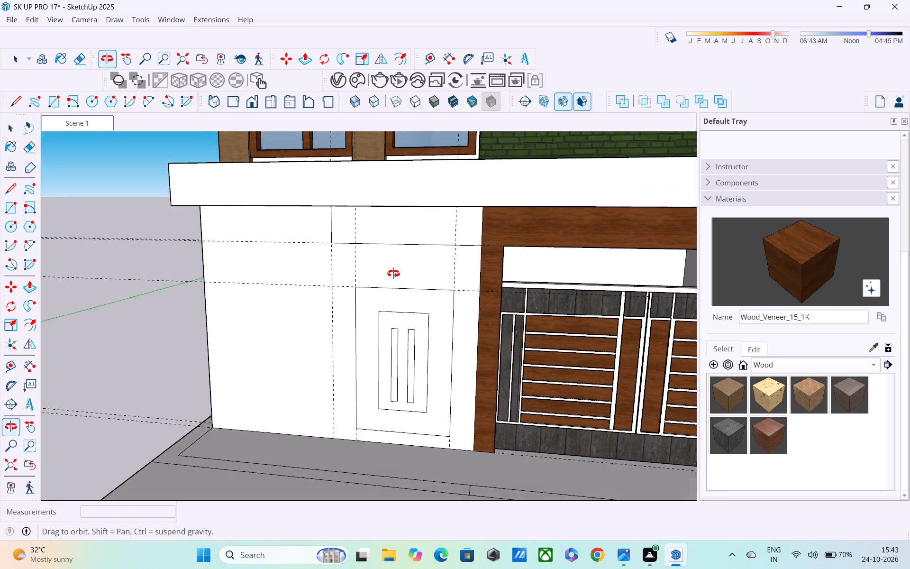
middle_click_drag(393, 274, 393, 271)
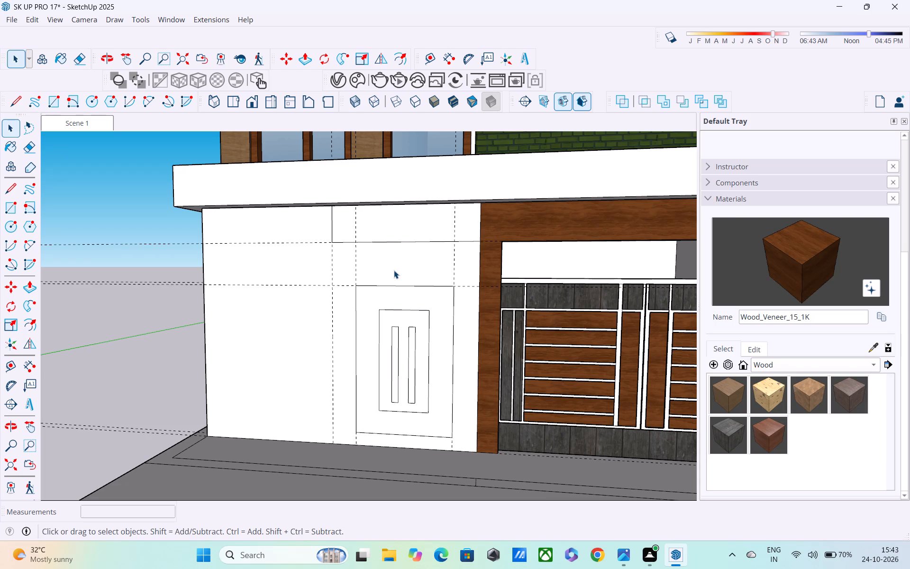
Delete the horizontal guides running across the ground-floor front and along its base.
scroll(365, 248, "down", 4)
left_click_drag(129, 218, 131, 358)
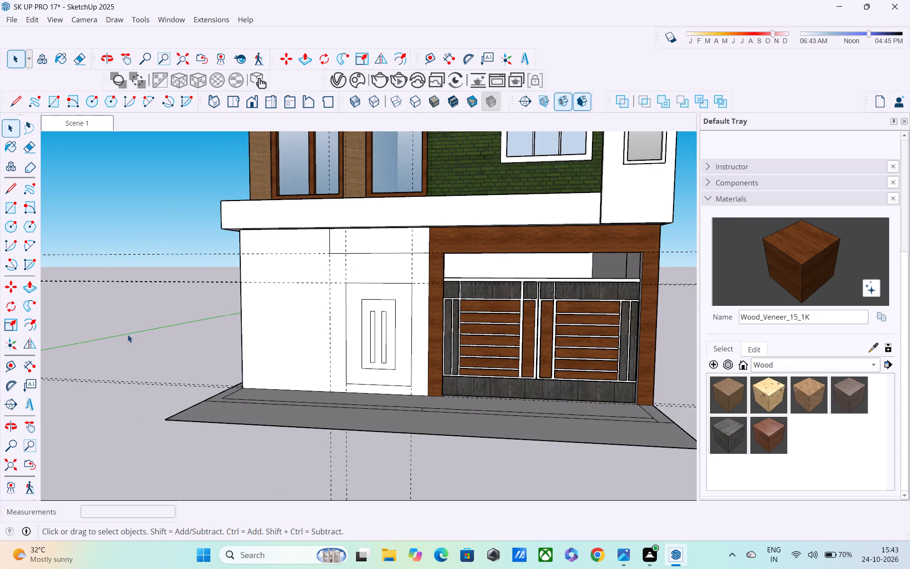
left_click(131, 283)
key("Delete")
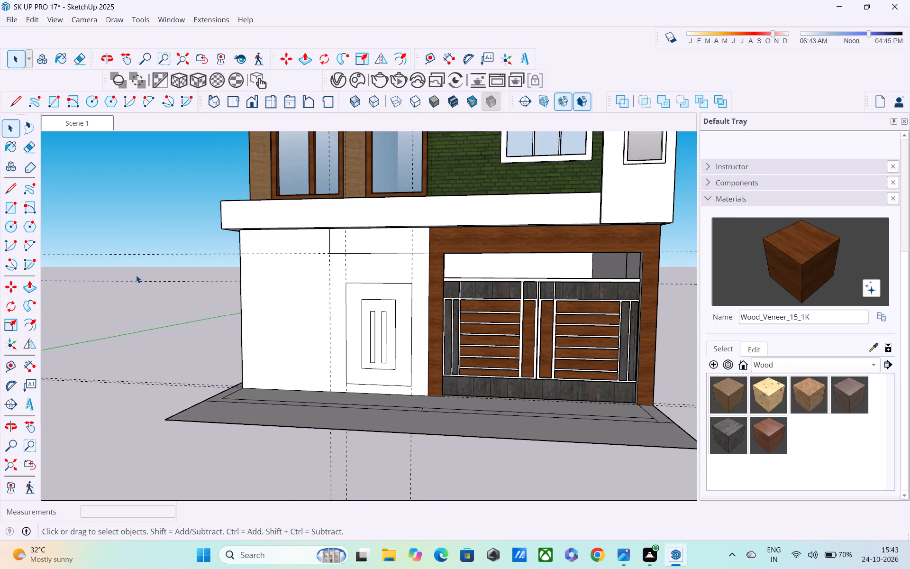
left_click(172, 253)
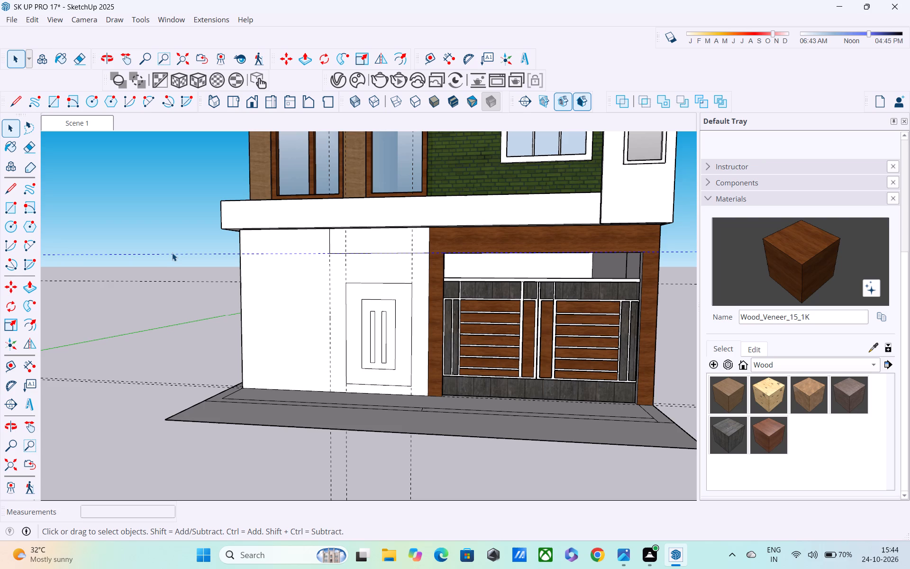
key("Delete")
left_click_drag(170, 240, 161, 269)
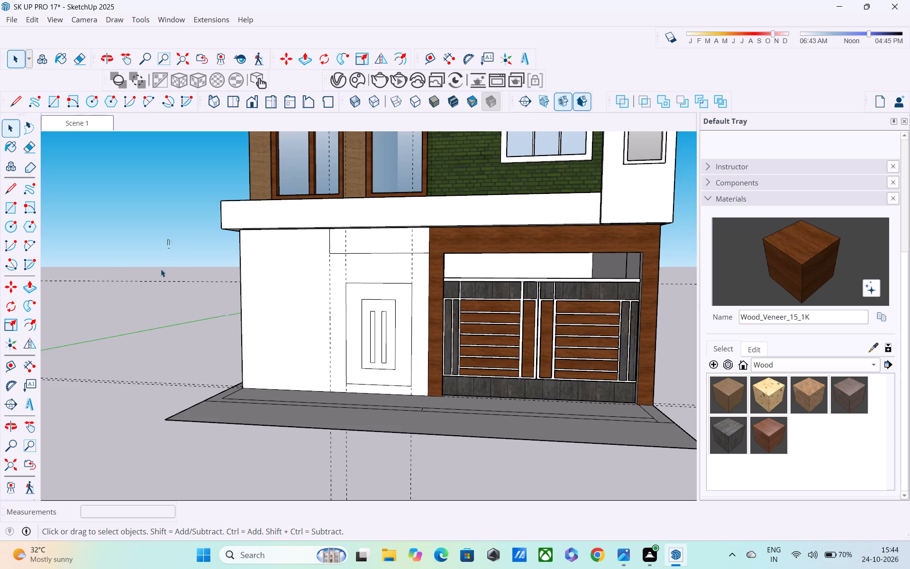
left_click_drag(161, 269, 137, 336)
key("Delete")
left_click_drag(146, 363, 111, 439)
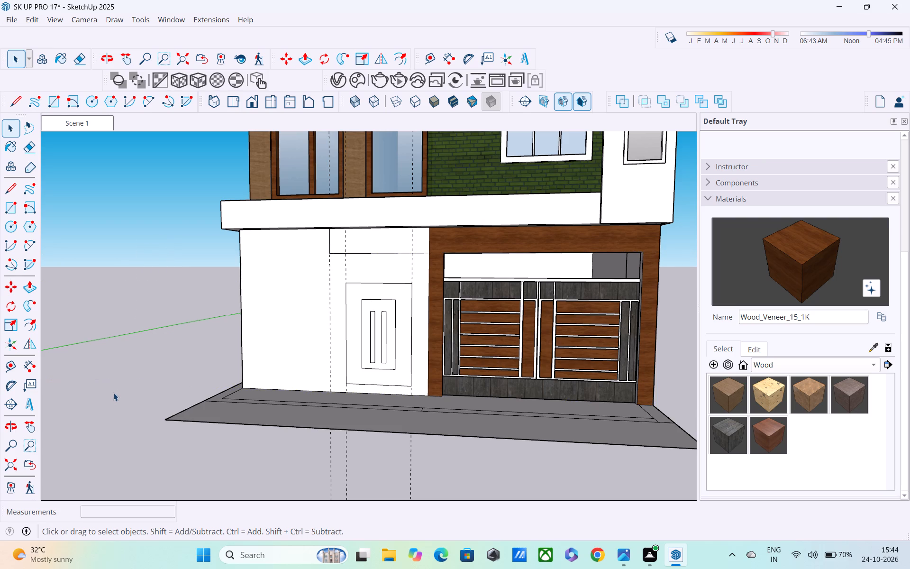
key("Delete")
Delete the three vertical guides around the panel outline on the ground-floor wall.
scroll(176, 449, "down", 3)
middle_click_drag(213, 451, 223, 427)
middle_click_drag(223, 428, 244, 396, "shift")
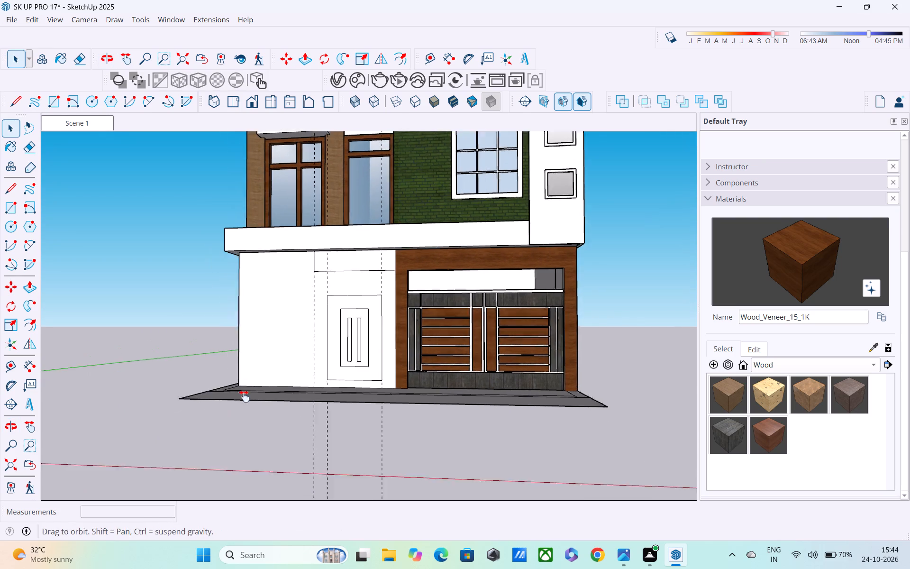
middle_click_drag(244, 396, 271, 358, "shift")
middle_click_drag(274, 395, 273, 348)
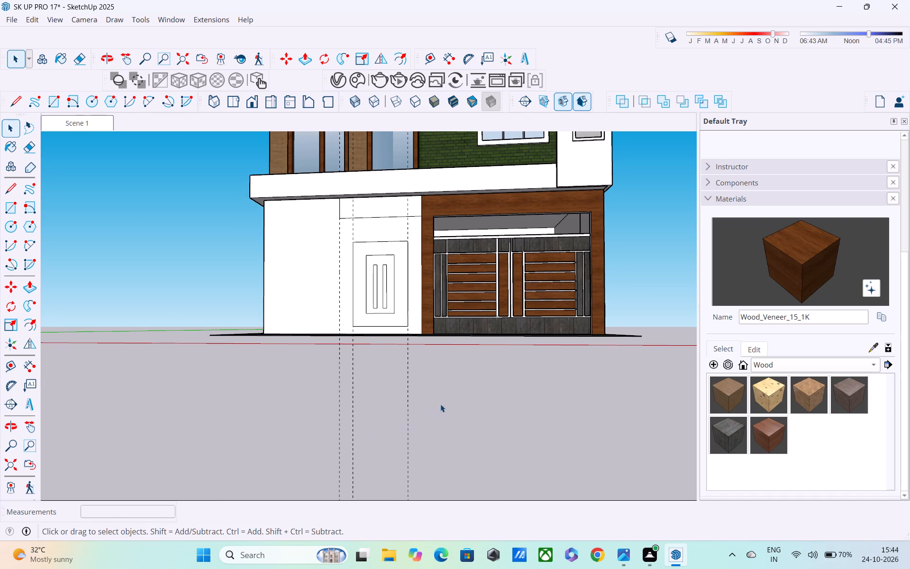
left_click_drag(452, 402, 274, 419)
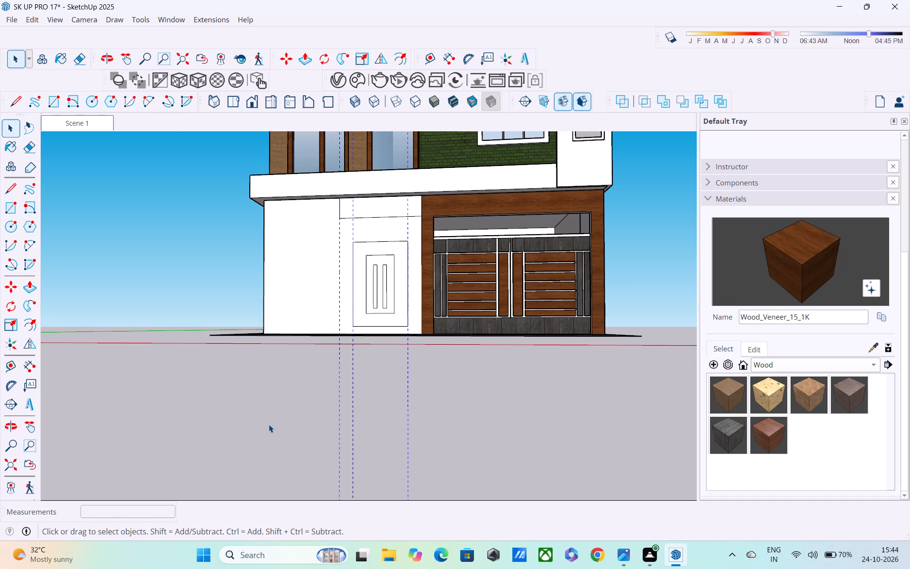
key("Delete")
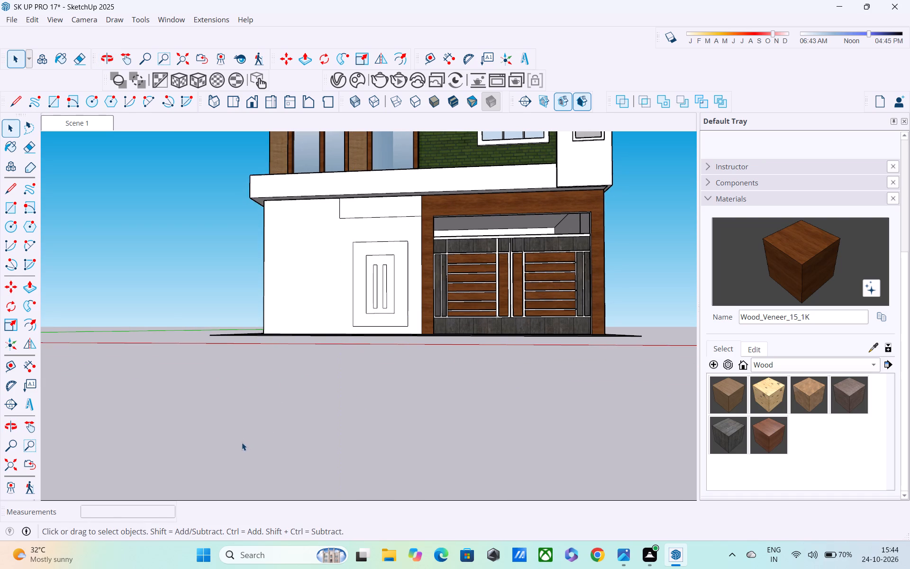
Draw an 8' 6" vertical line from the lower outer corner of the strip outline above the panel down to the wall base.
key("l")
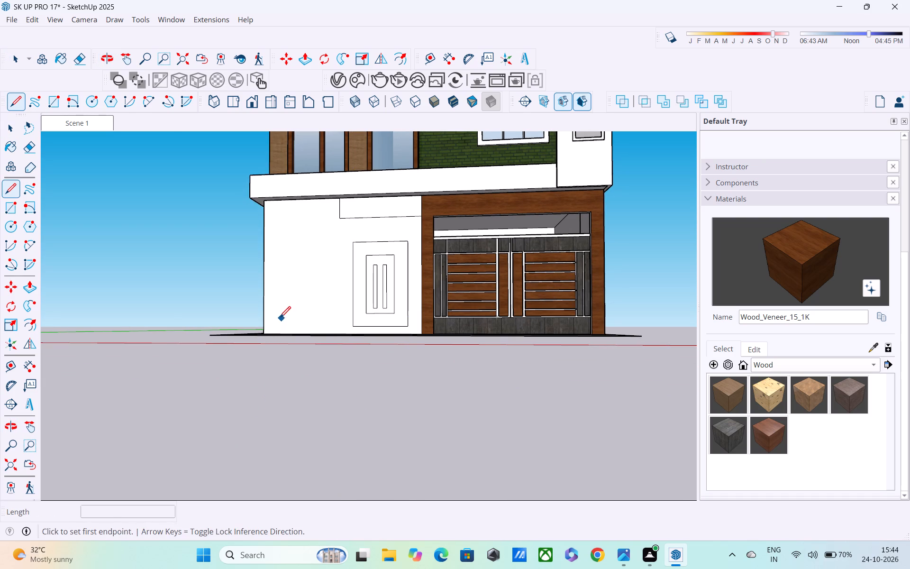
scroll(290, 273, "up", 2)
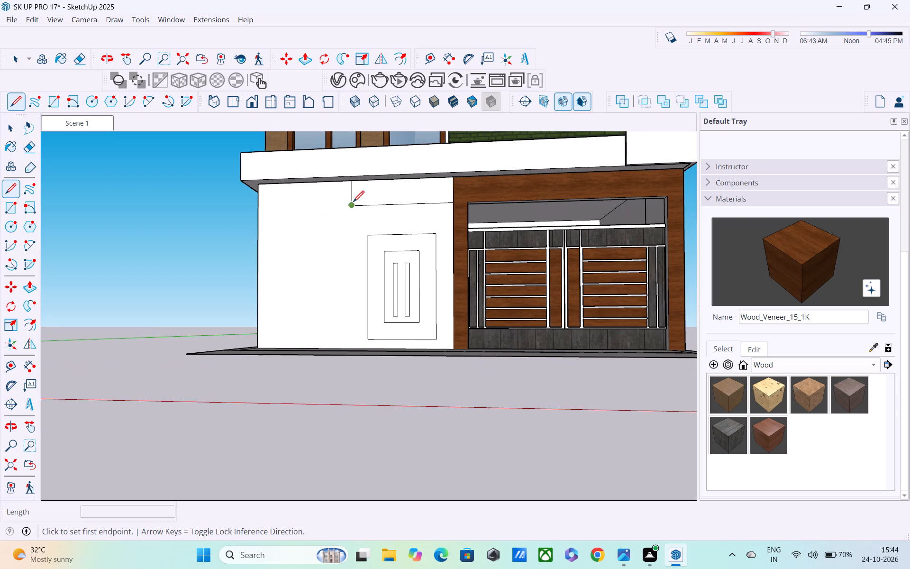
left_click(353, 203)
left_click(354, 348)
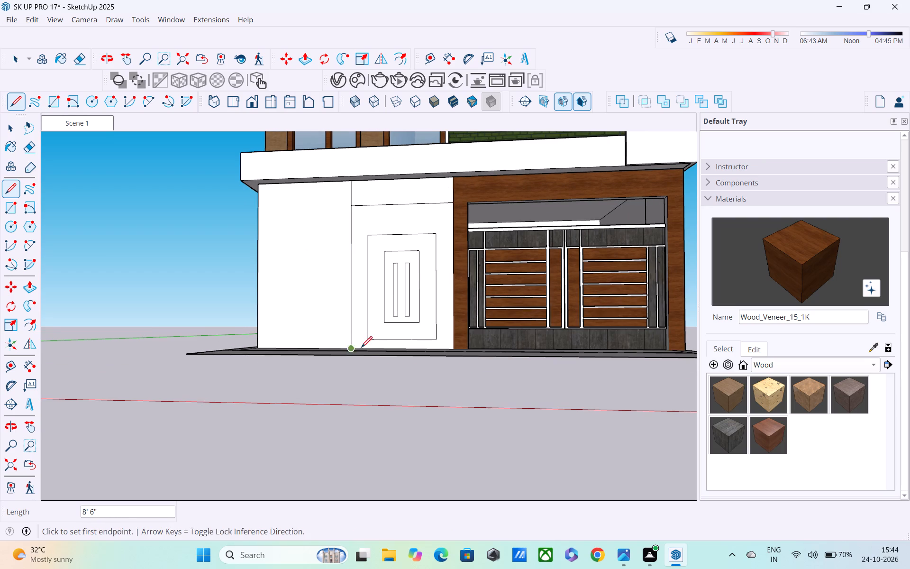
Push the ground-floor wall face surrounding the panel 6" back with Push/Pull, leaving the panel raised.
middle_click_drag(364, 349, 354, 426)
key("space")
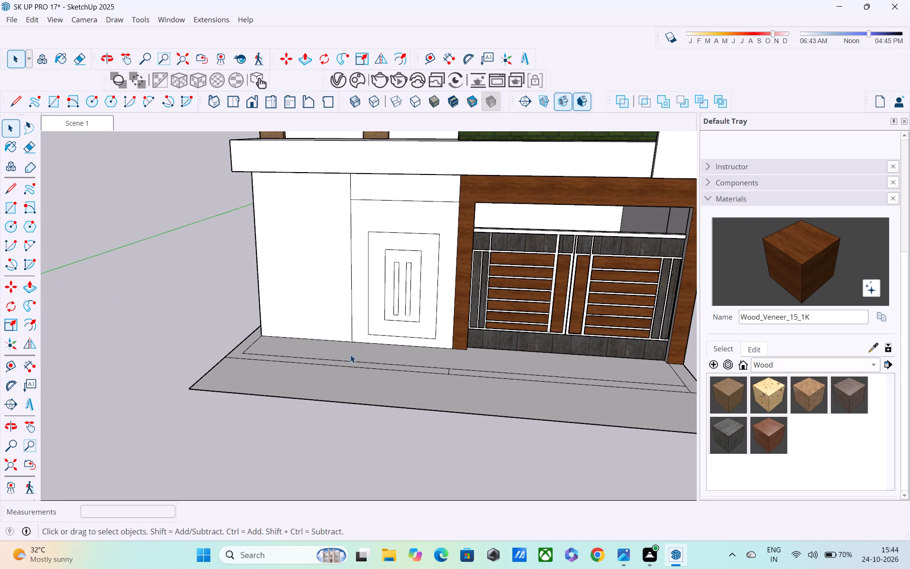
middle_click_drag(351, 351, 287, 367)
middle_click_drag(373, 356, 354, 284)
scroll(375, 286, "up", 2)
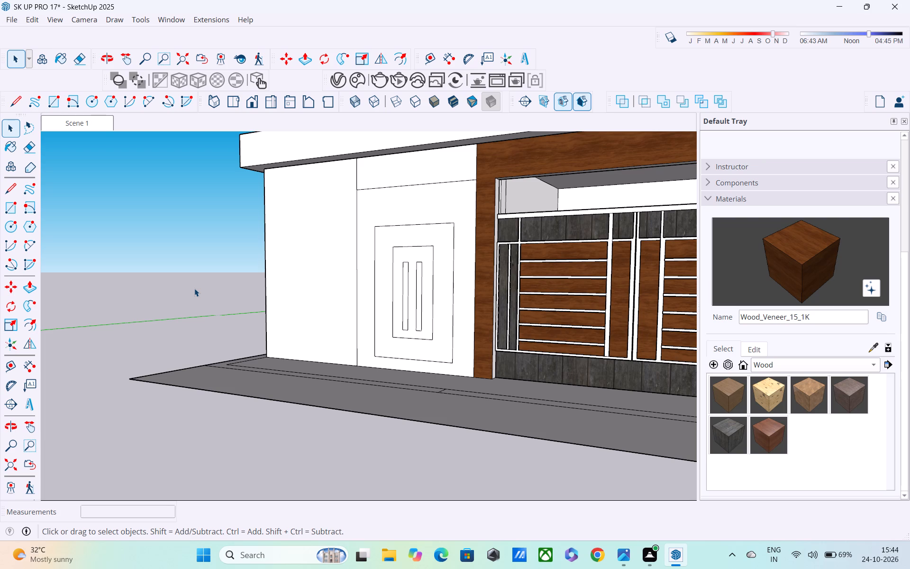
key("p")
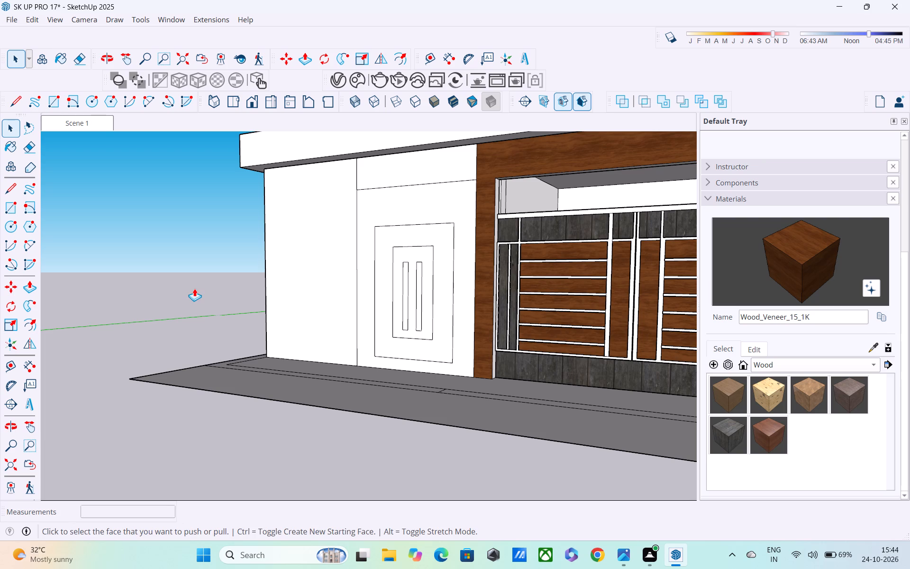
left_click(411, 199)
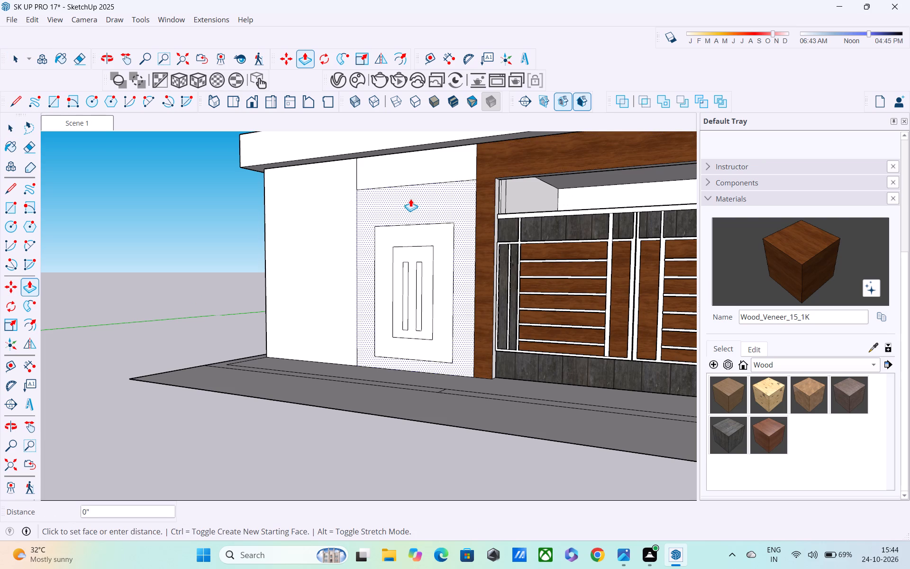
left_click(460, 205)
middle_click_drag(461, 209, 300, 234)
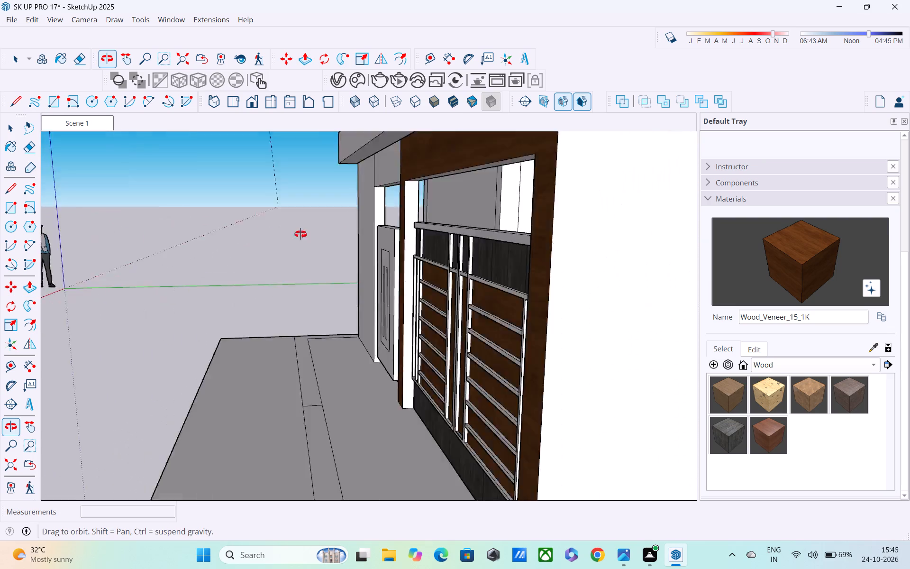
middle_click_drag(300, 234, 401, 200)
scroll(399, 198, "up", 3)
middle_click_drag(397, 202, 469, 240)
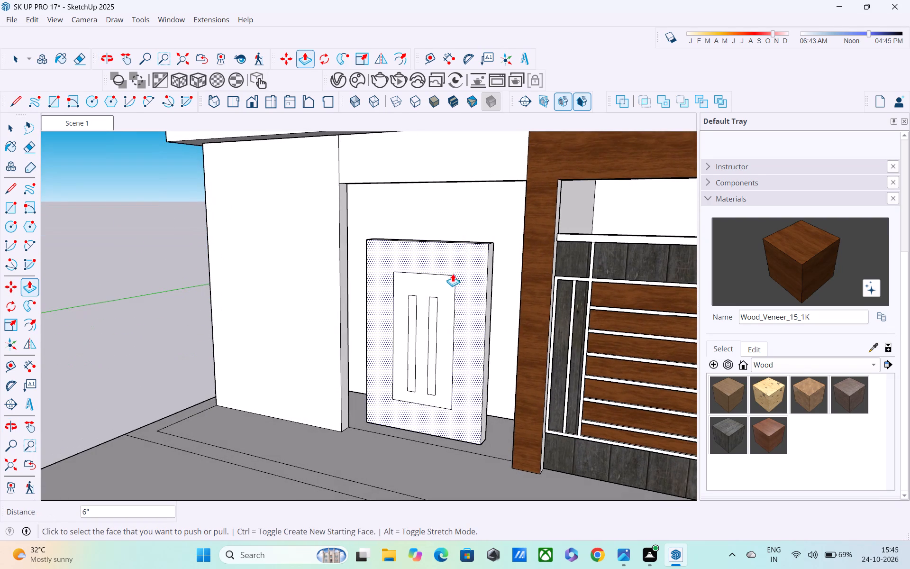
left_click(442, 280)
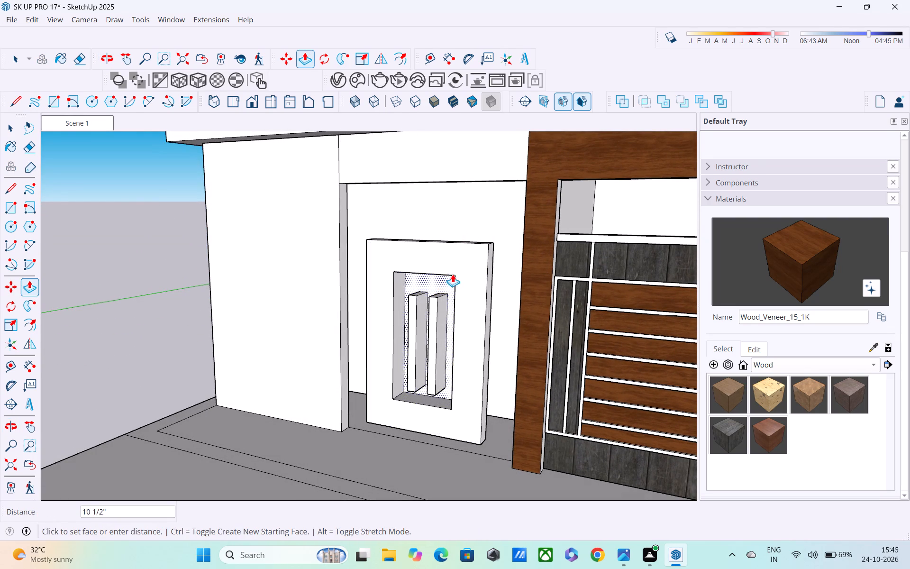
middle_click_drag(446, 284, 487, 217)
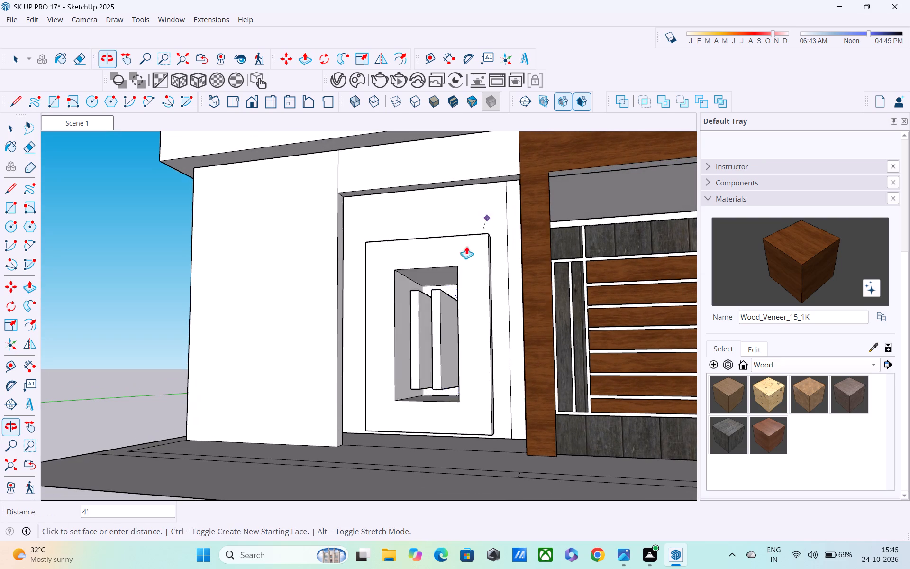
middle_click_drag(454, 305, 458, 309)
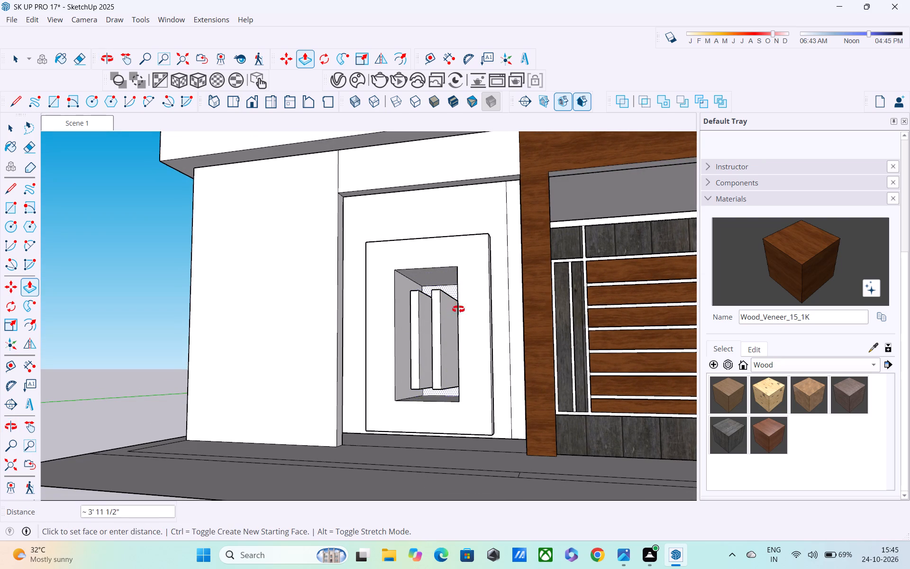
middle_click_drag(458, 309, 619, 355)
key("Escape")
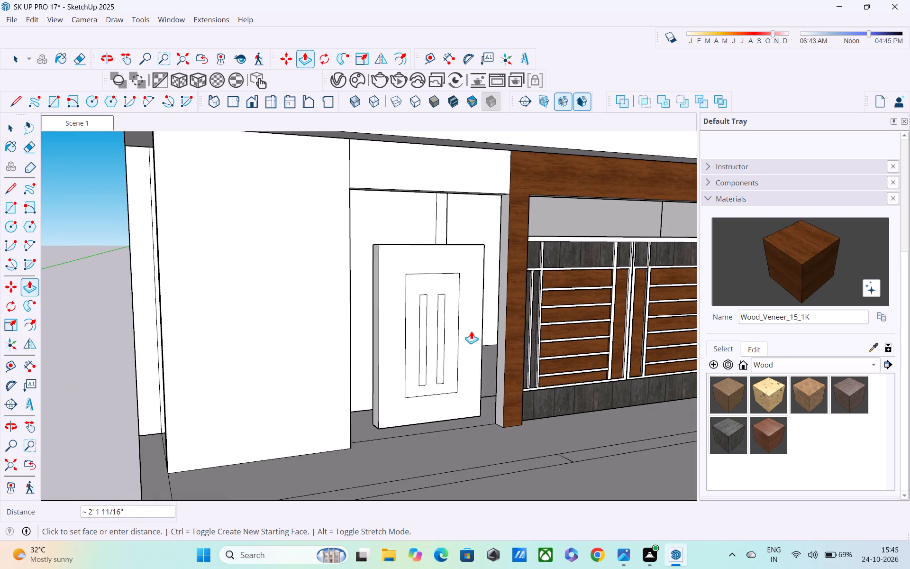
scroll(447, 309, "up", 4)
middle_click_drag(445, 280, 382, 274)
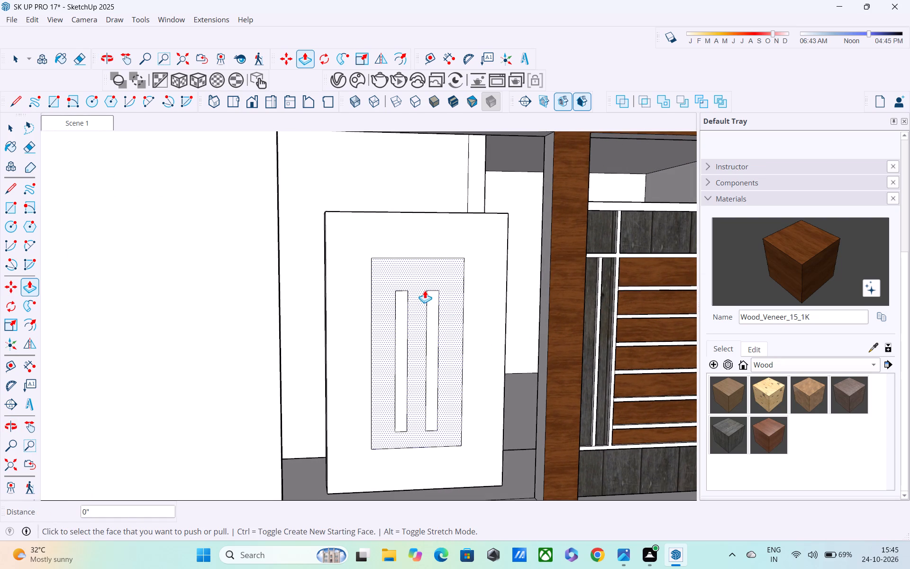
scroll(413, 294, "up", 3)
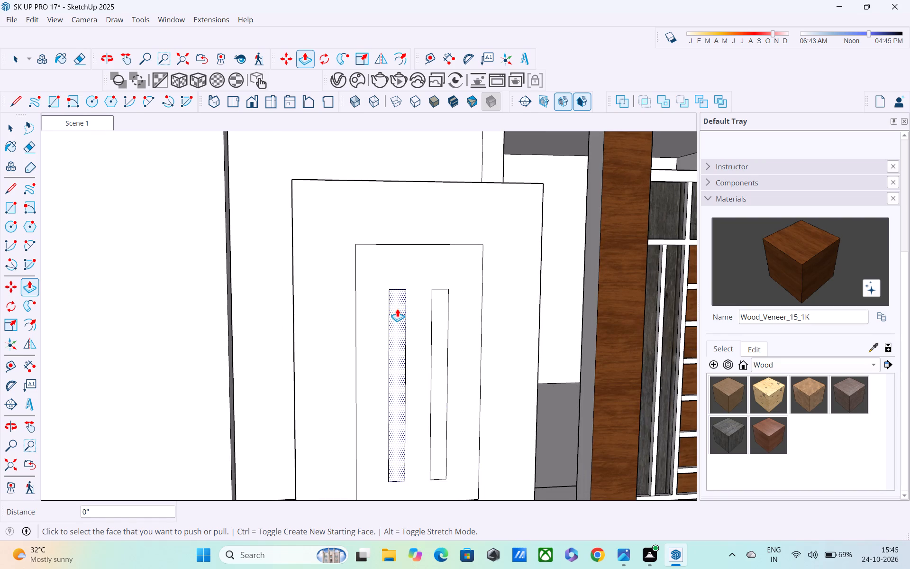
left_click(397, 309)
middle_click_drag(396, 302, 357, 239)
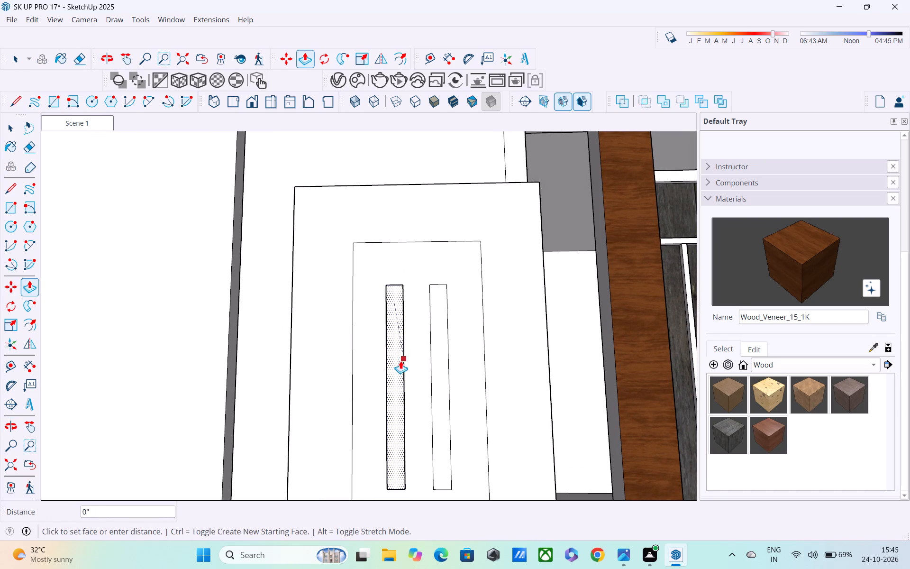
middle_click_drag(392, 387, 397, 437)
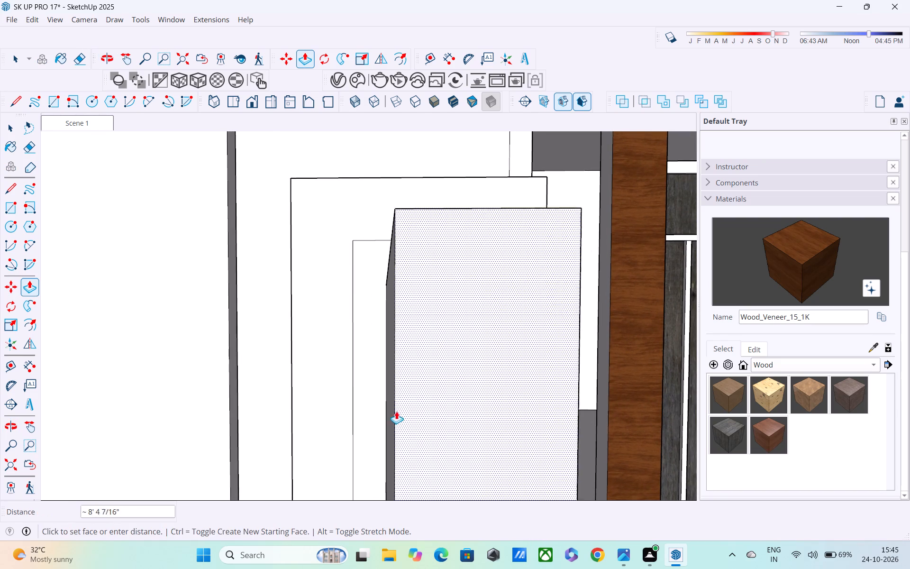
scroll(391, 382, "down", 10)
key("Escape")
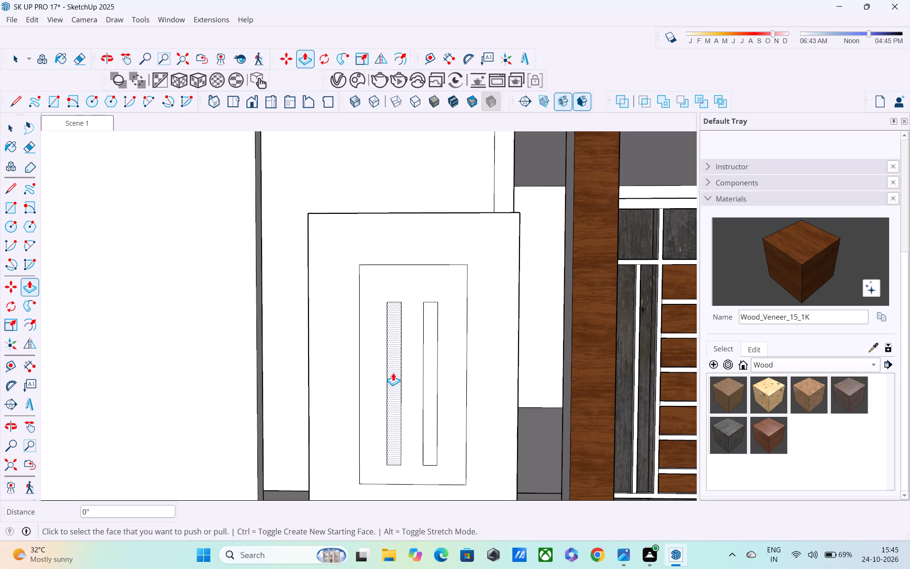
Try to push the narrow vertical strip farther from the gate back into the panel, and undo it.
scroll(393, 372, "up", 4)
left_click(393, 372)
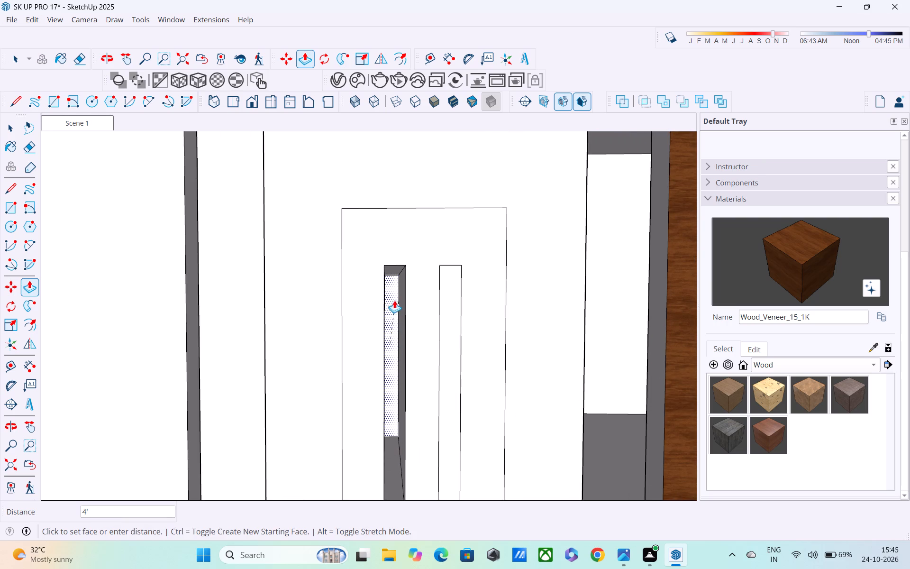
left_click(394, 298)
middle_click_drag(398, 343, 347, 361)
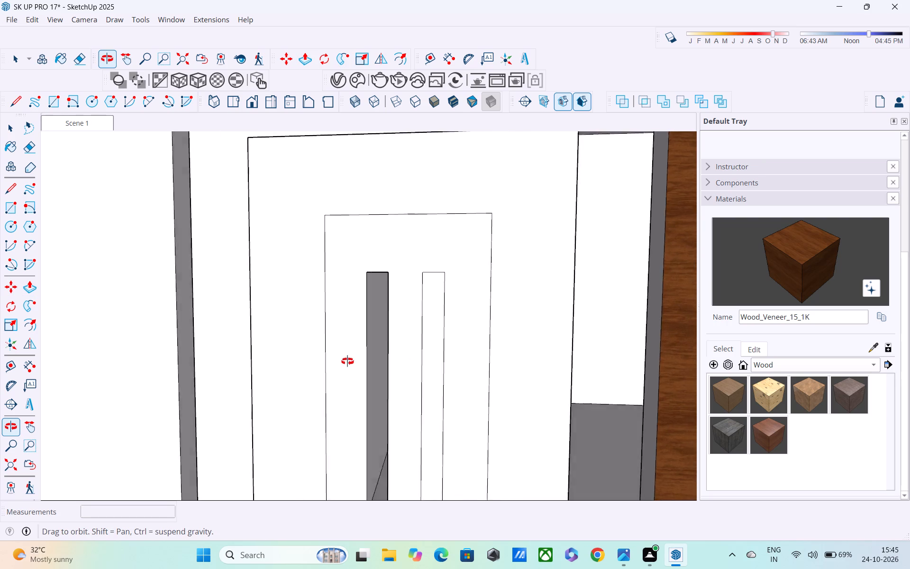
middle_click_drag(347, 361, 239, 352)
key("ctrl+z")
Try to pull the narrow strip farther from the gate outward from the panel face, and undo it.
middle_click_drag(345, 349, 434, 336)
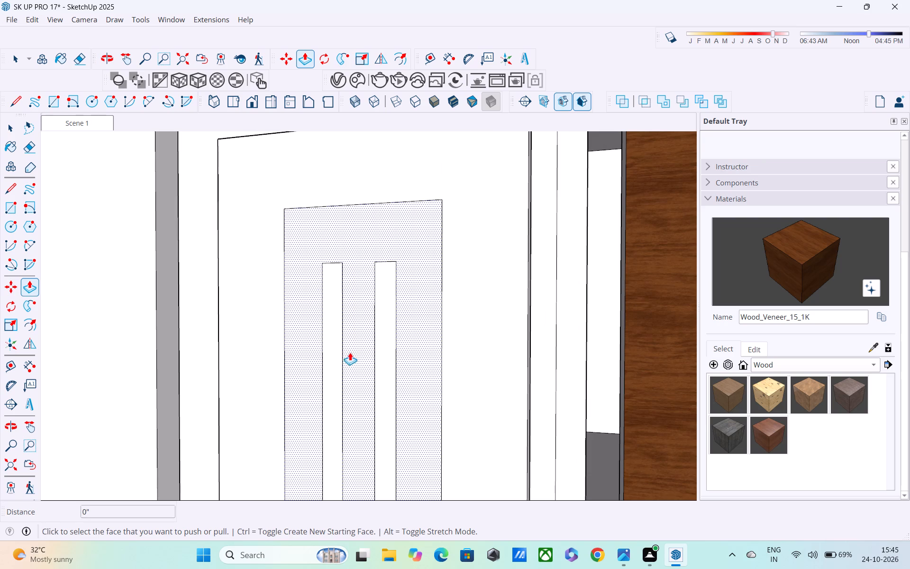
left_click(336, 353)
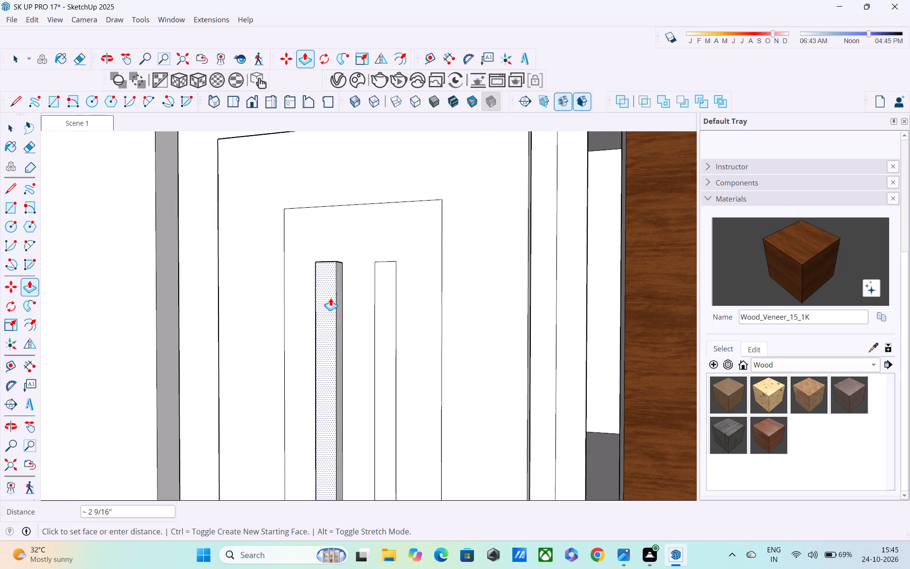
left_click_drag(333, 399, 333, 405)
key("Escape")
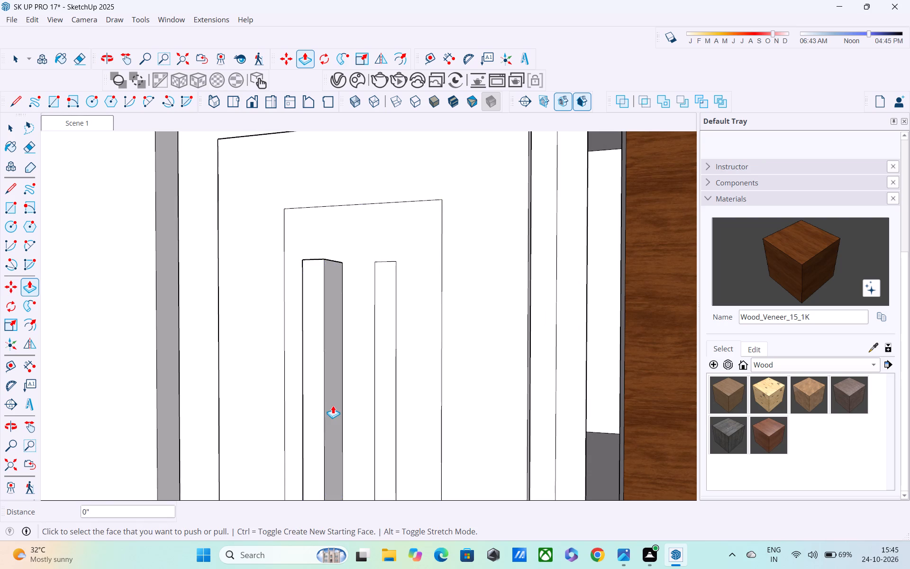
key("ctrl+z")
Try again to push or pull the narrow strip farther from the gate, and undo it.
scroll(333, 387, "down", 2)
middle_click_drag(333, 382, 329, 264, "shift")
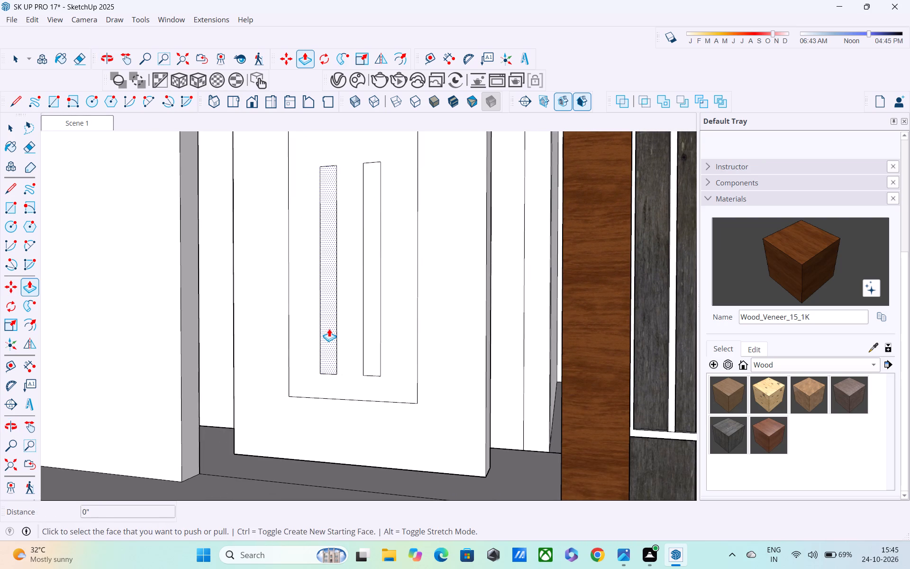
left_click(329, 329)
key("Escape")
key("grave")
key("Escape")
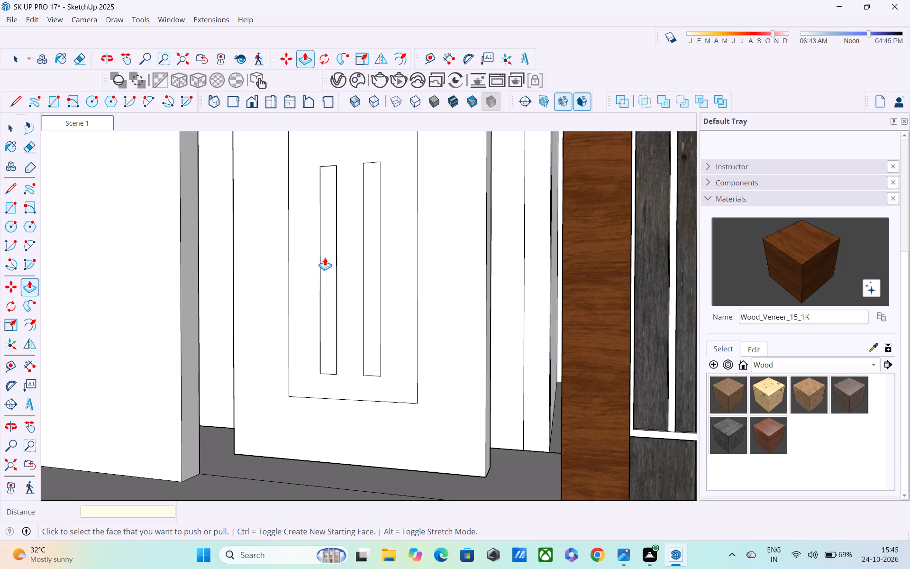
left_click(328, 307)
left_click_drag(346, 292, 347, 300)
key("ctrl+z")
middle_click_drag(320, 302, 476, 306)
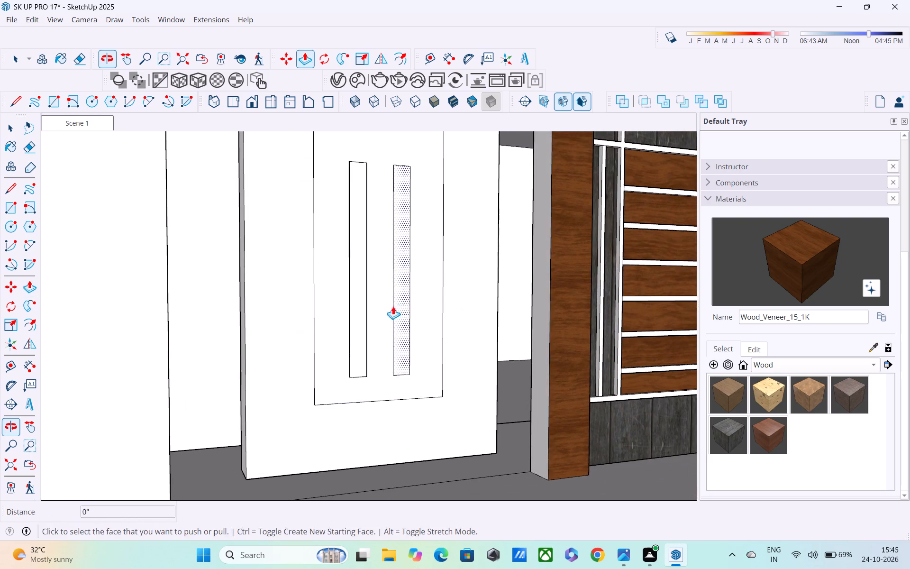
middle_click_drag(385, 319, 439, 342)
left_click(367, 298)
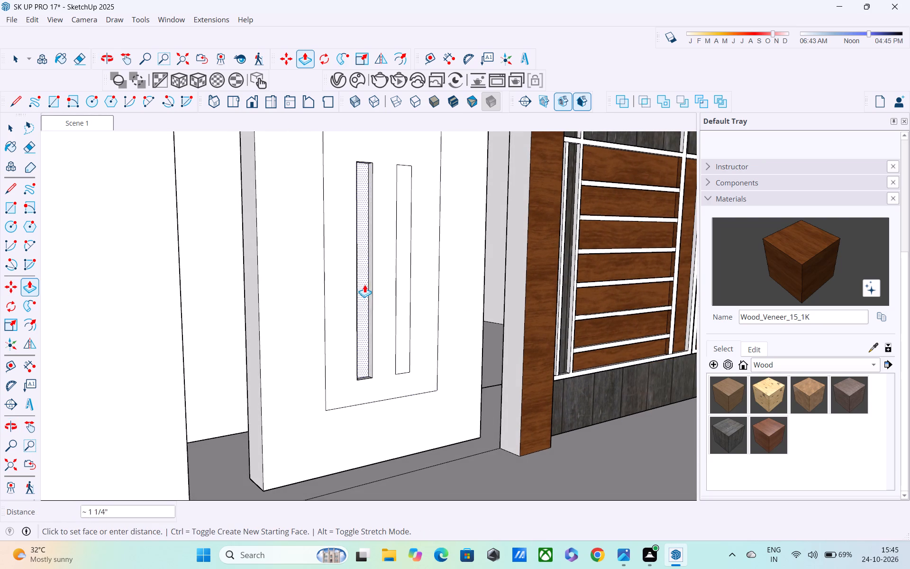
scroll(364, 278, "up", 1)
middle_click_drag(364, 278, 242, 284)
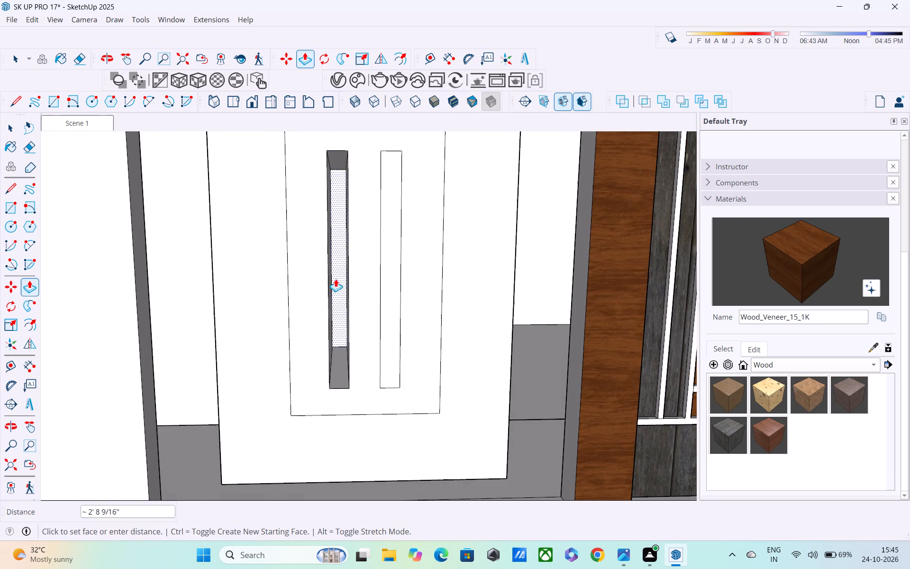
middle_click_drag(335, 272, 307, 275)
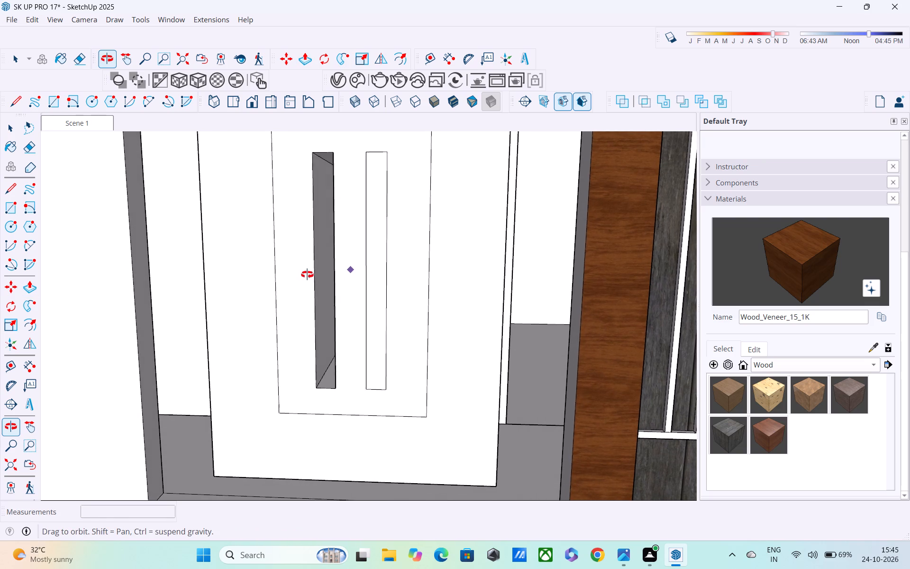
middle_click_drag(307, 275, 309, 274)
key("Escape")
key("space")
Examine the rear side of the panel and the opening around it from inside the ground floor.
middle_click_drag(360, 282, 182, 290)
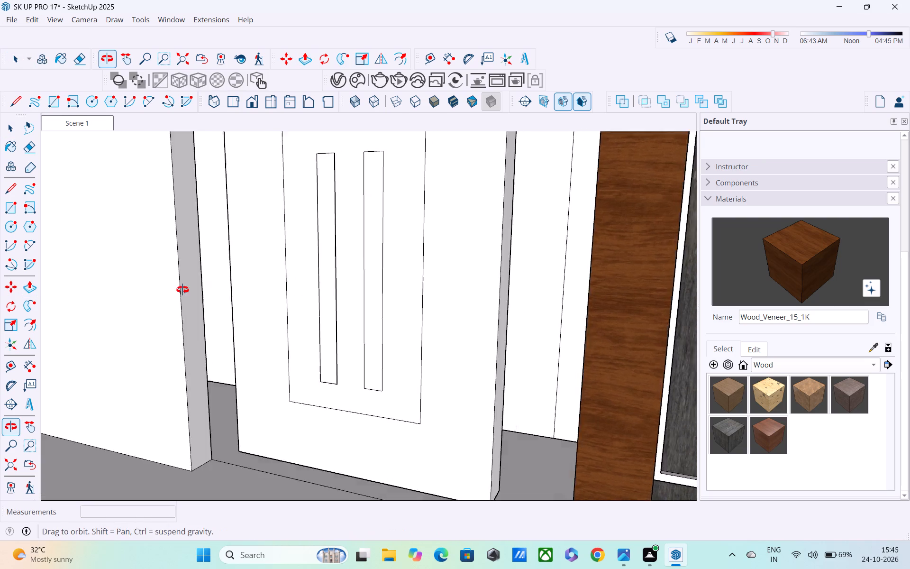
middle_click_drag(182, 290, 73, 297)
scroll(437, 281, "down", 5)
middle_click_drag(521, 278, 191, 297)
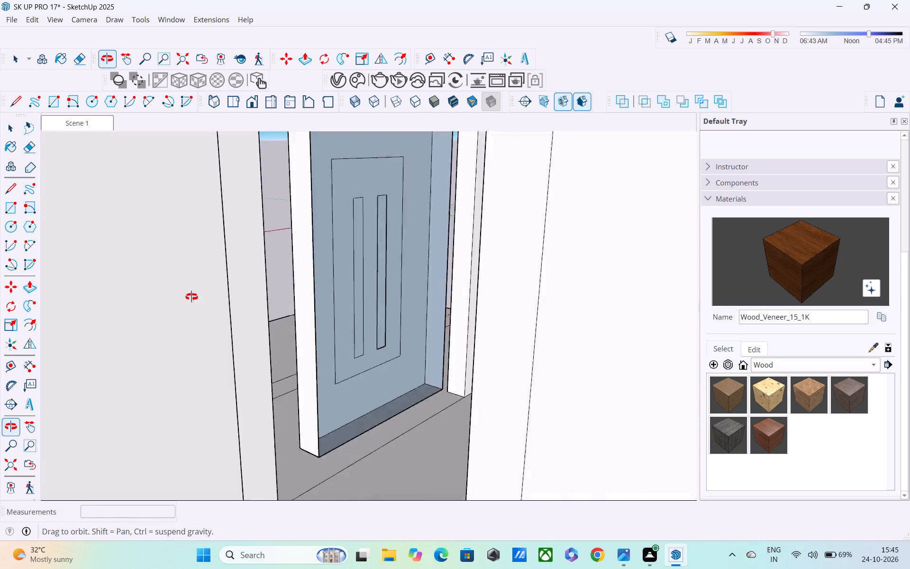
middle_click_drag(191, 297, 337, 201)
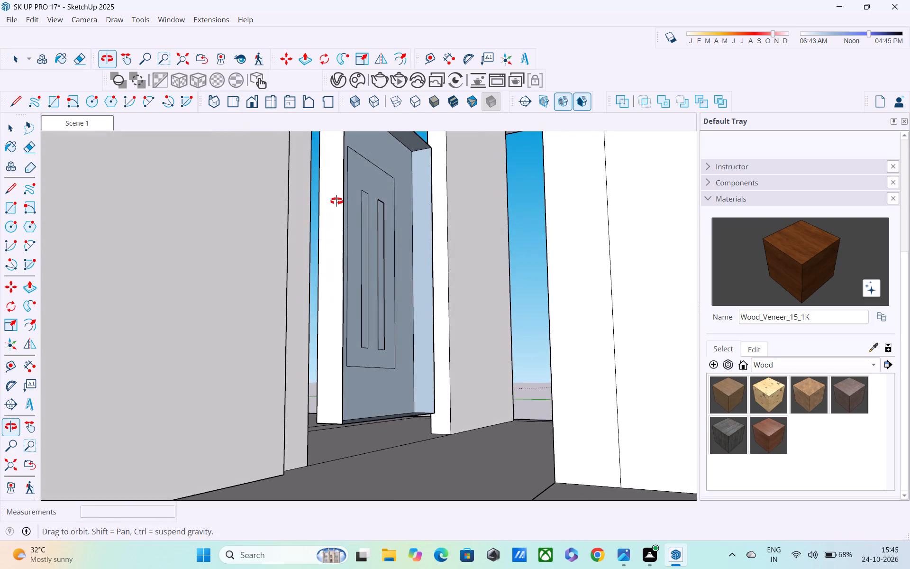
middle_click_drag(337, 201, 305, 240)
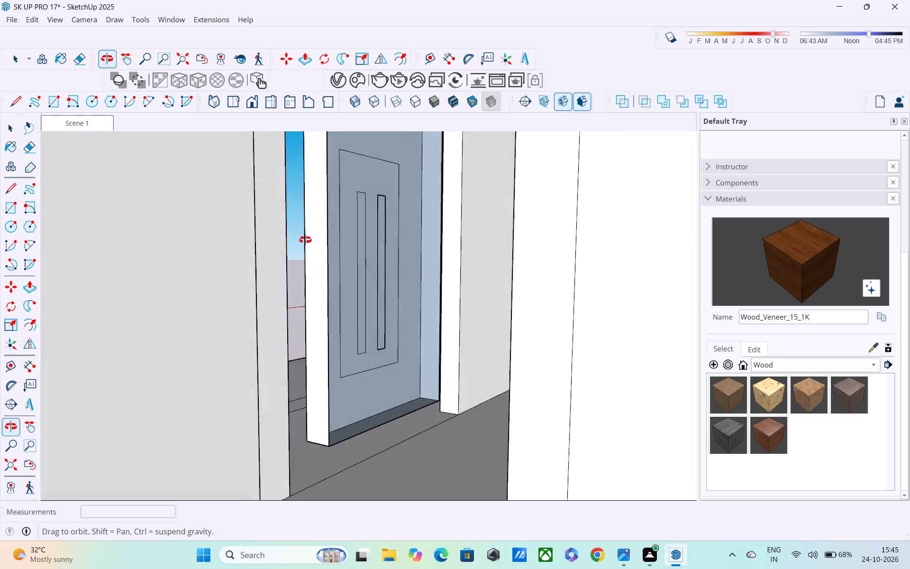
middle_click_drag(305, 240, 302, 235)
scroll(302, 235, "down", 7)
scroll(169, 385, "up", 1)
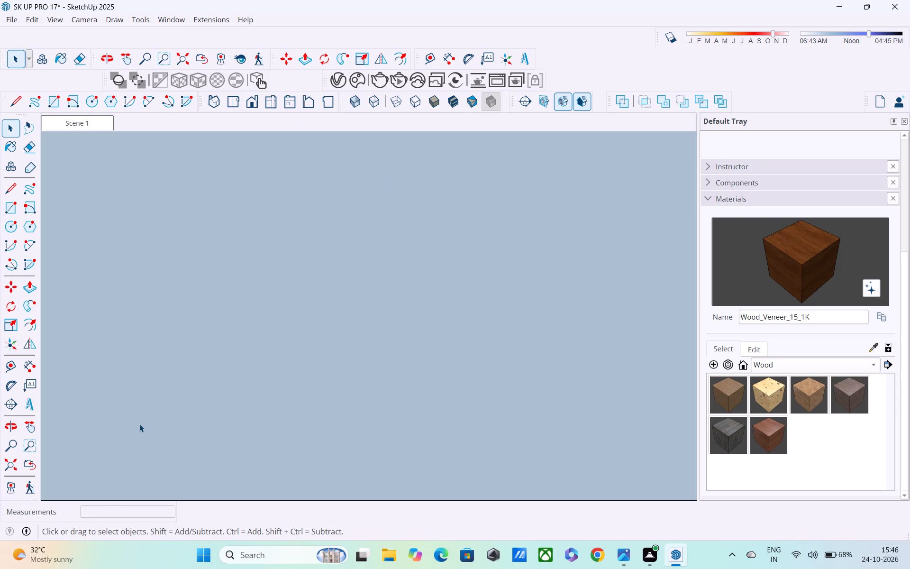
Bring the whole house back into view and examine its front with the recessed ground-floor door area.
left_click(13, 467)
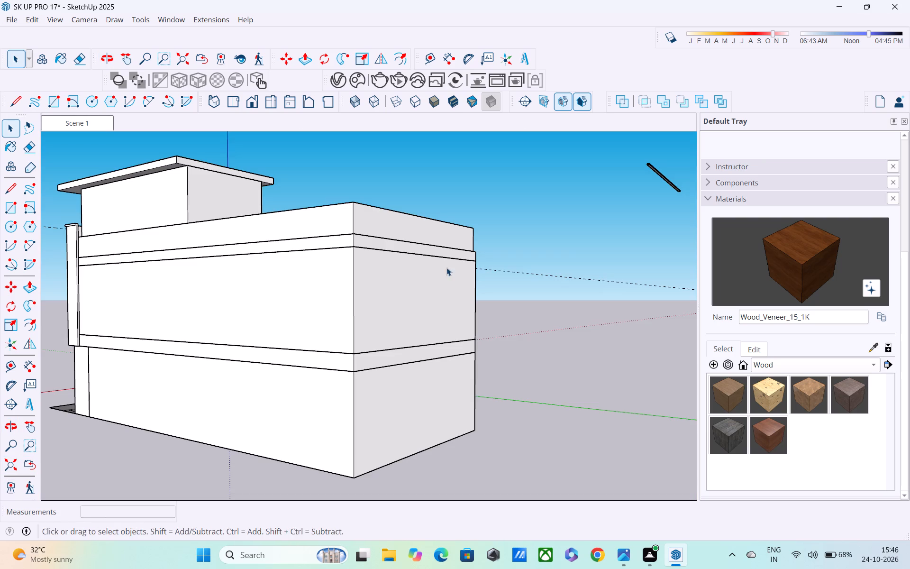
middle_click_drag(397, 291, 737, 277)
scroll(395, 309, "up", 3)
scroll(391, 347, "up", 1)
middle_click_drag(391, 348, 475, 344)
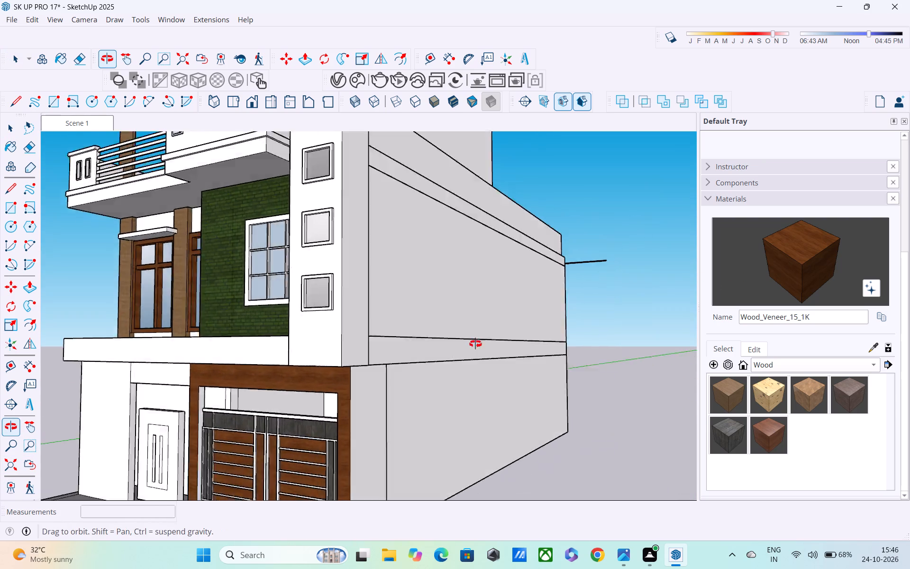
middle_click_drag(475, 344, 650, 320)
scroll(605, 333, "down", 6)
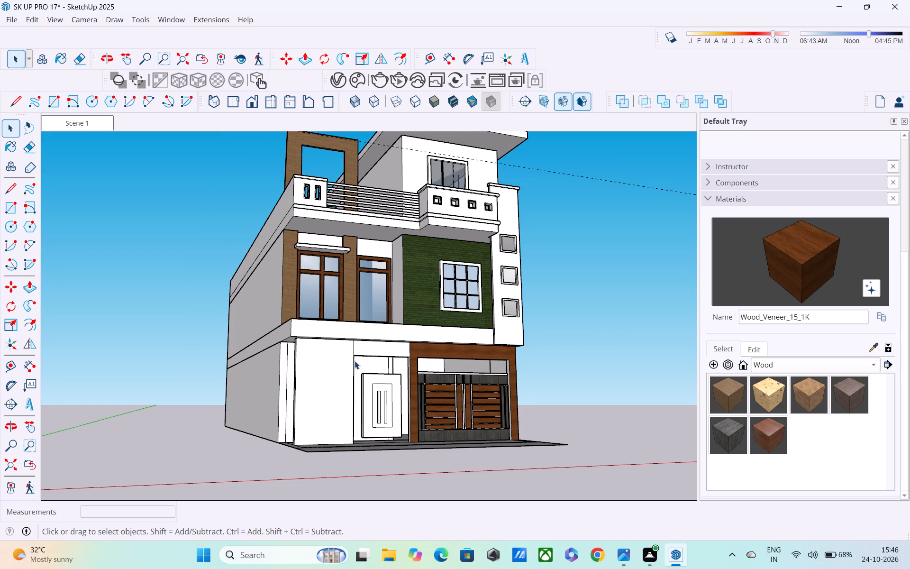
middle_click_drag(411, 356, 352, 358)
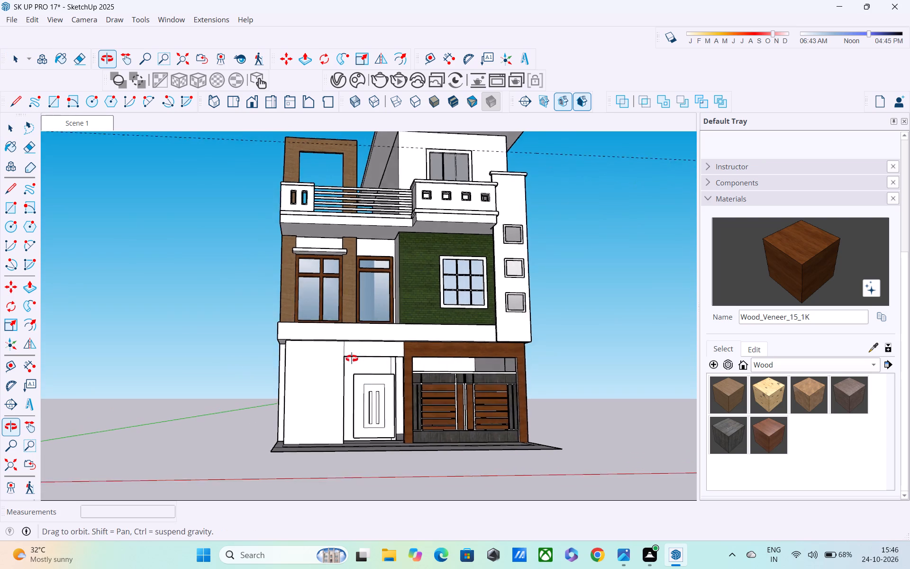
Select the whole door panel with its surround and strips, and move it out of the opening to beyond the house's side.
middle_click_drag(352, 358, 328, 374)
scroll(373, 379, "up", 5)
left_click_drag(328, 364, 346, 374)
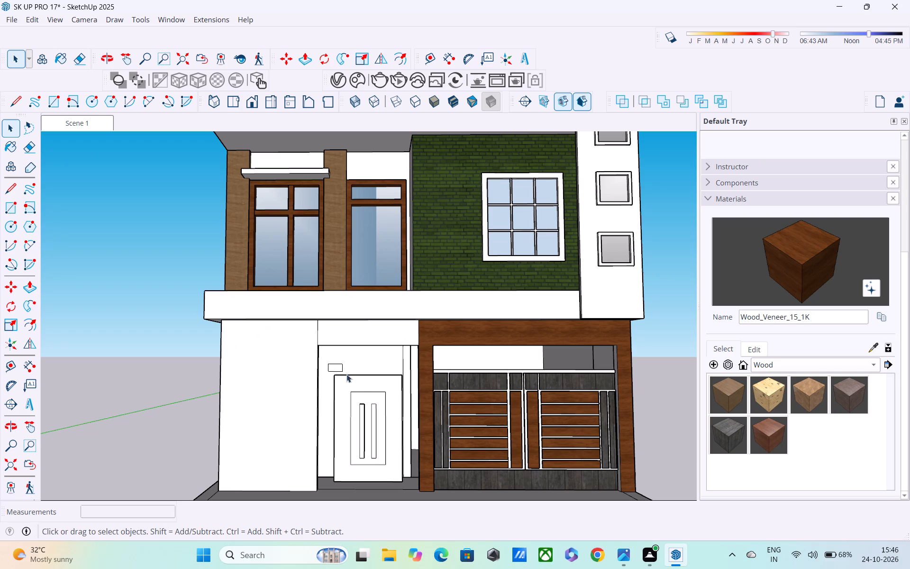
left_click_drag(346, 374, 409, 491)
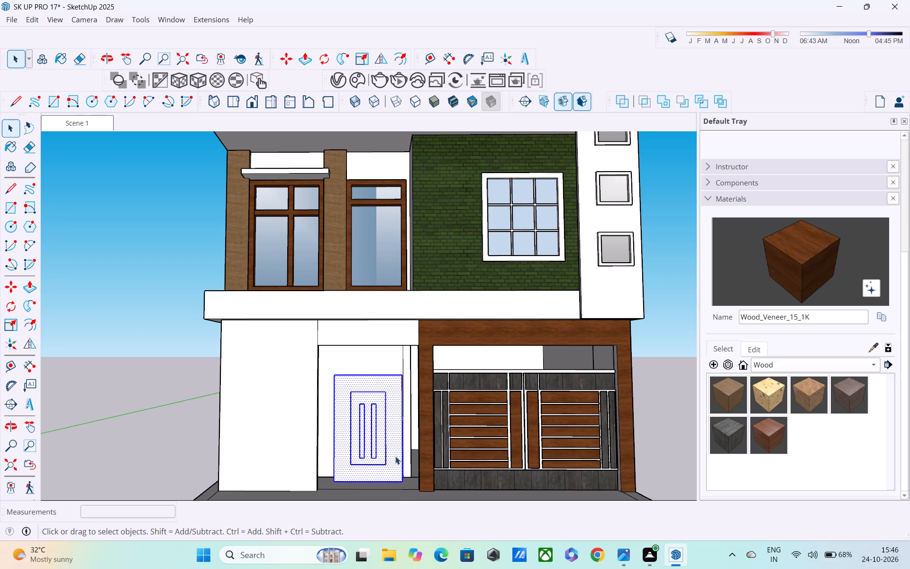
key("m")
left_click(334, 477)
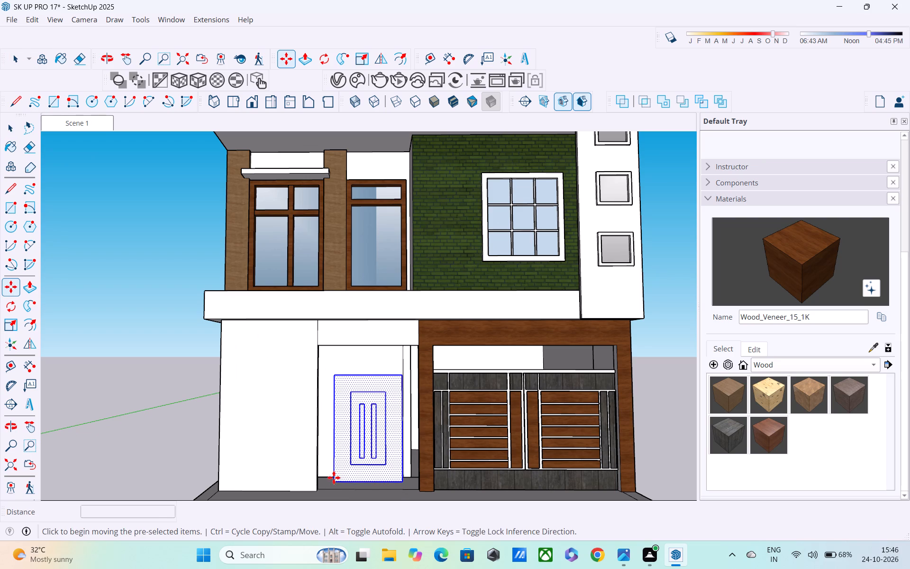
left_click(108, 390)
Examine the moved door panel and the emptied ground-floor opening from several angles, including its inner edges.
middle_click_drag(101, 400, 26, 400)
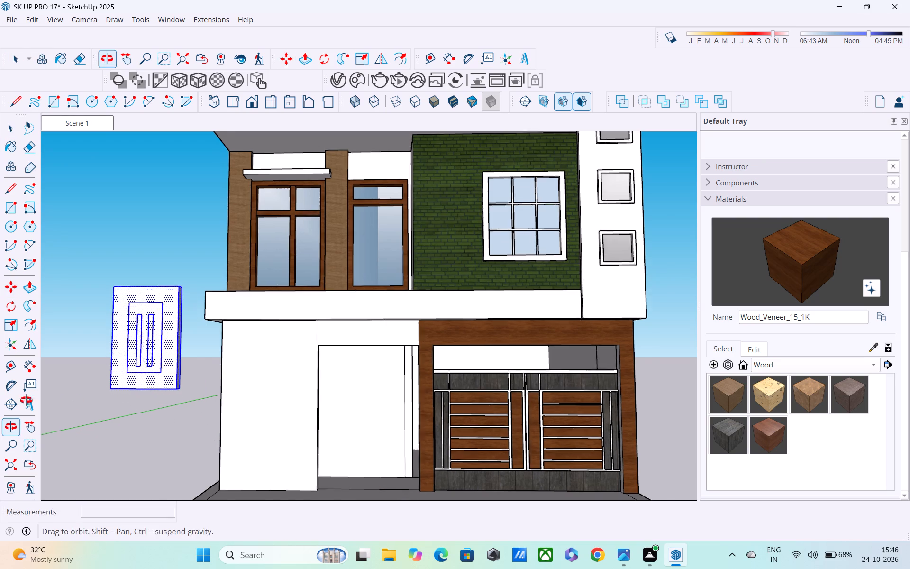
middle_click_drag(26, 400, 0, 402)
scroll(325, 381, "down", 4)
middle_click_drag(375, 379, 256, 367)
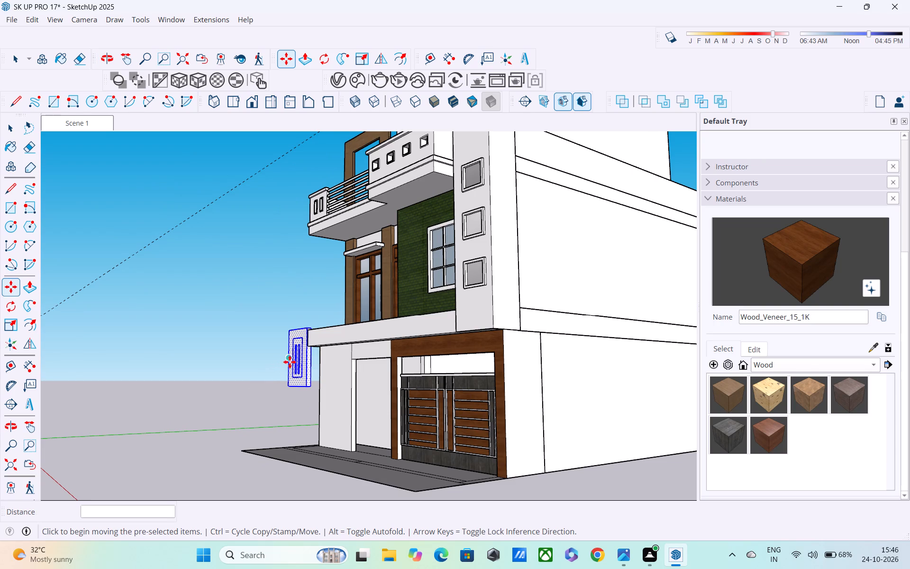
scroll(372, 361, "up", 1)
middle_click_drag(372, 361, 323, 357)
scroll(337, 367, "up", 5)
scroll(385, 374, "up", 5)
middle_click_drag(388, 372, 389, 371)
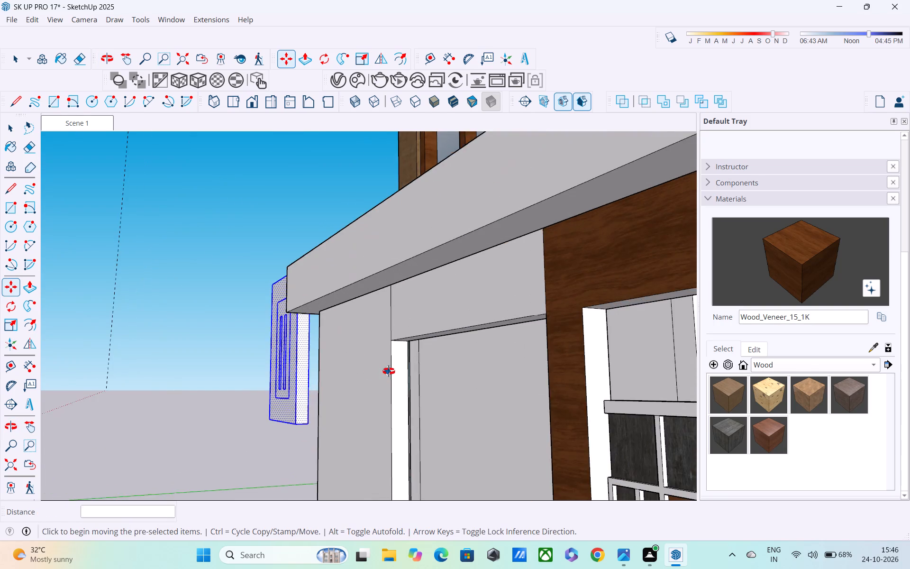
middle_click_drag(389, 371, 634, 355)
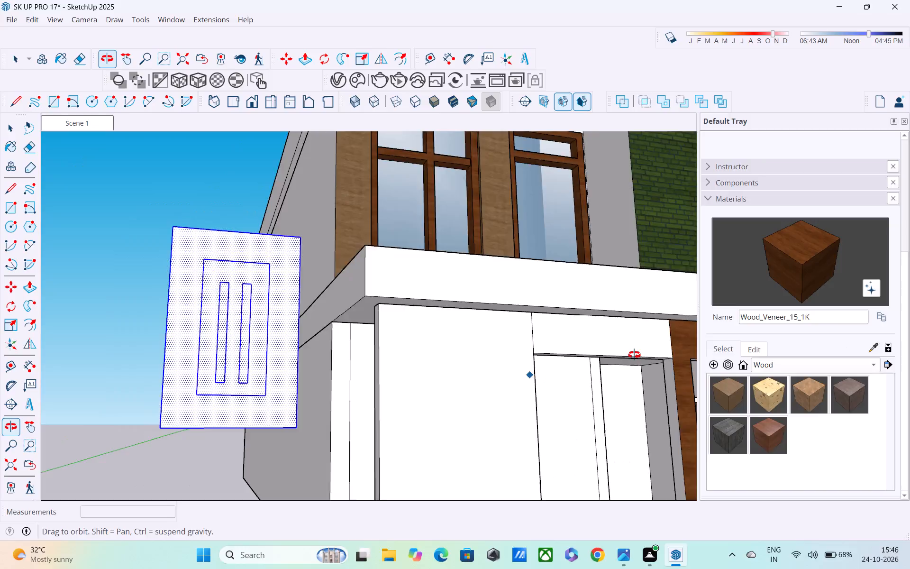
middle_click_drag(634, 355, 373, 355)
scroll(378, 349, "up", 1)
scroll(378, 349, "down", 4)
middle_click_drag(403, 349, 403, 348)
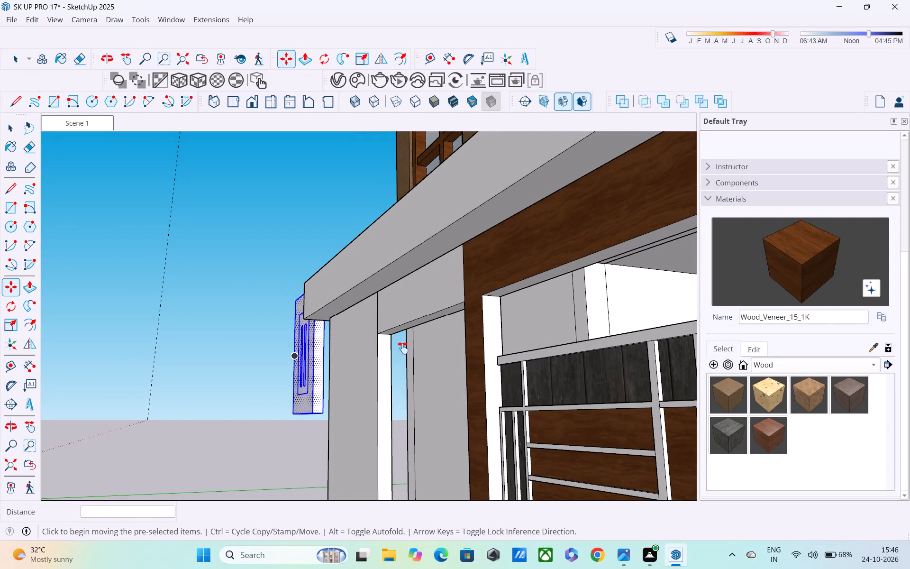
middle_click_drag(403, 348, 406, 287)
middle_click_drag(397, 332, 397, 277)
scroll(397, 280, "up", 1, "shift")
scroll(394, 304, "up", 2)
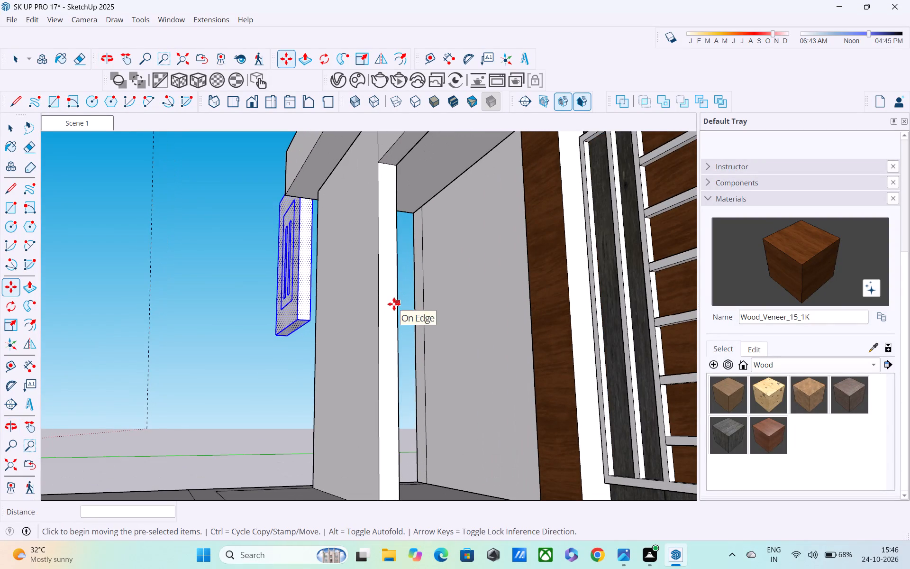
Place a horizontal guide about 6' 4 11/16" above the bottom edge of the ground-floor door opening.
key("t")
scroll(402, 385, "down", 5)
middle_click_drag(402, 386, 419, 398)
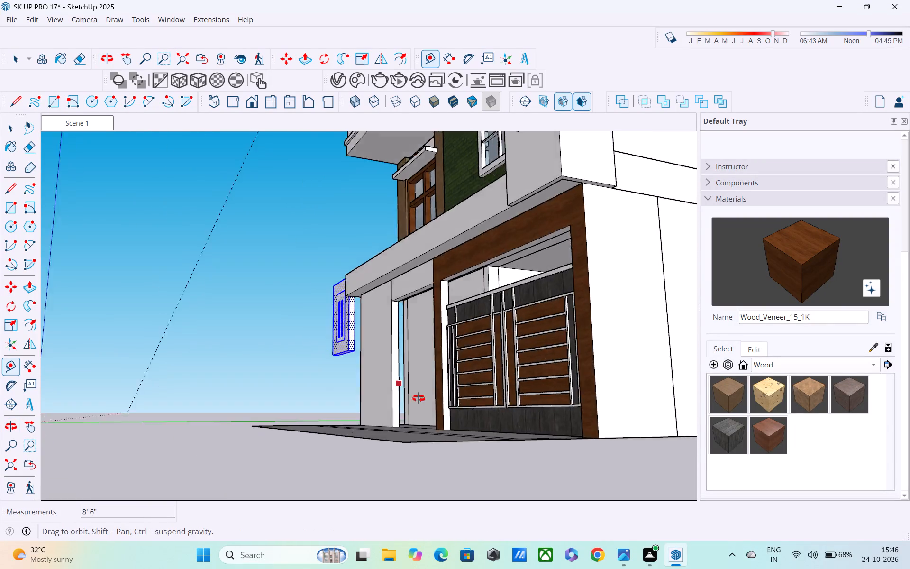
middle_click_drag(419, 398, 583, 511)
scroll(391, 393, "up", 2)
left_click(363, 386)
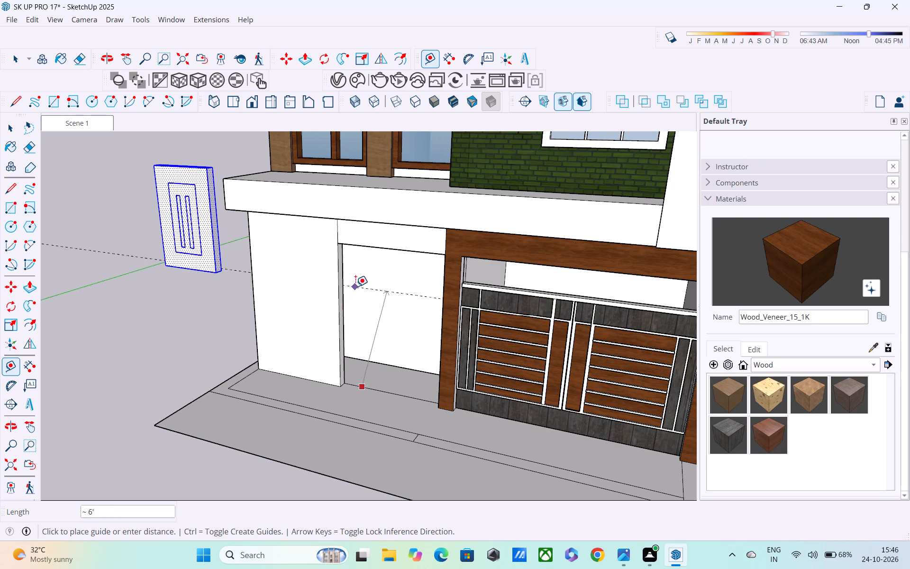
scroll(357, 284, "down", 1)
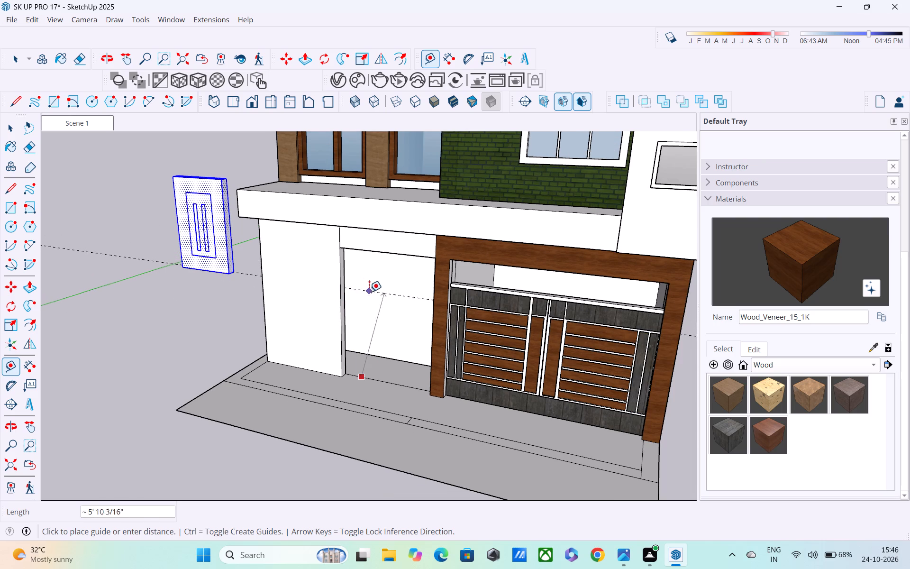
middle_click_drag(372, 295, 491, 290)
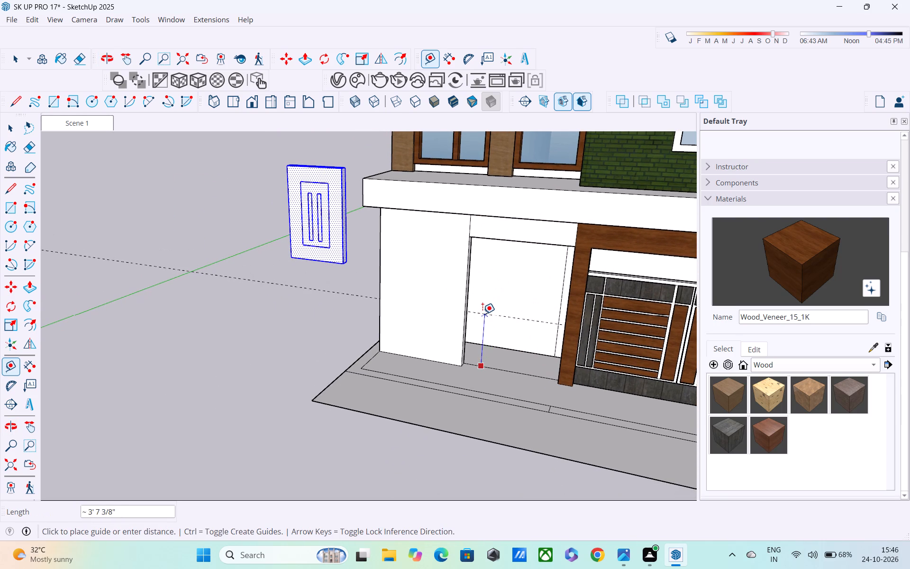
middle_click_drag(487, 287, 487, 283)
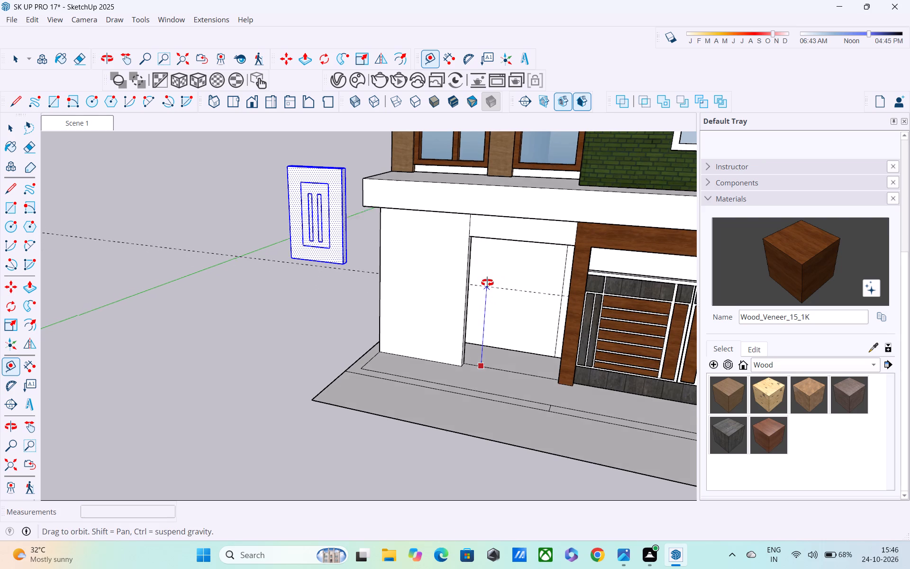
middle_click_drag(487, 283, 533, 218)
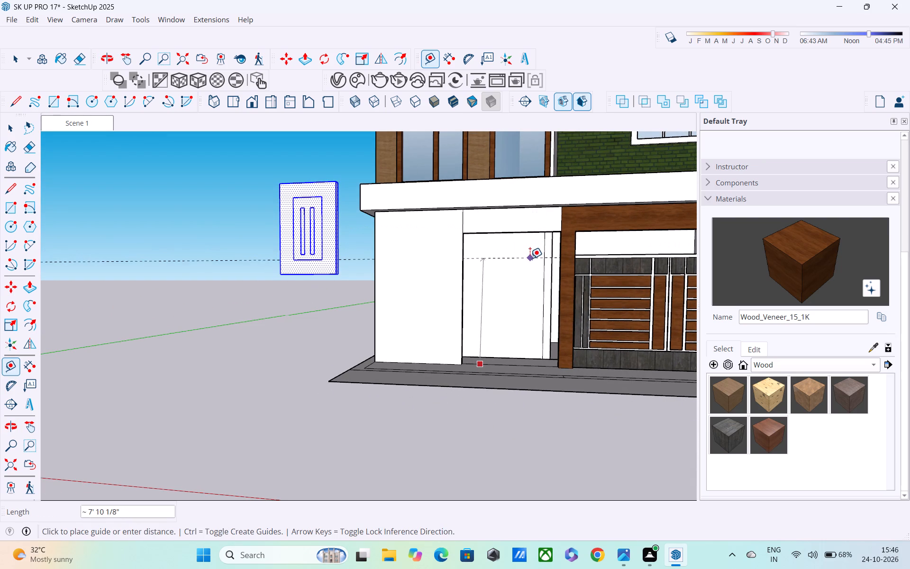
middle_click_drag(487, 272, 474, 279)
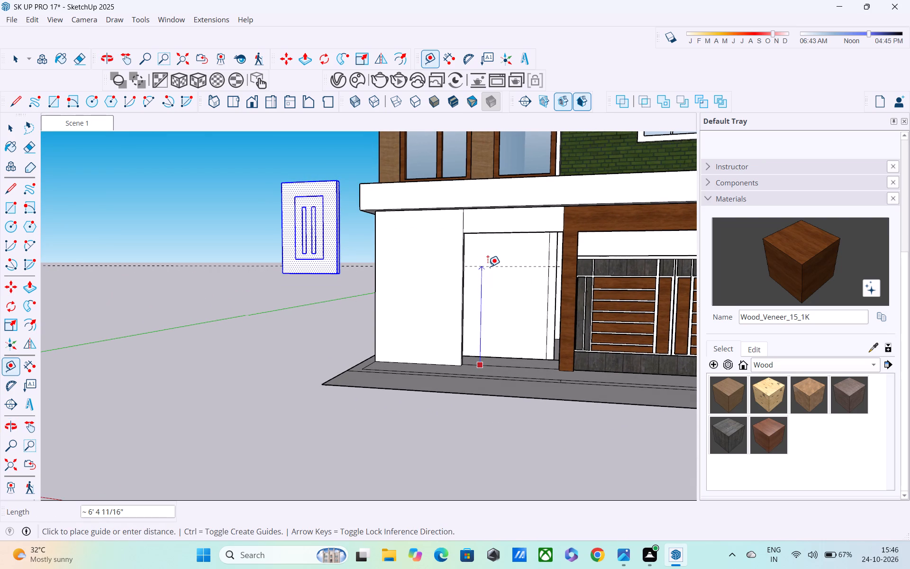
left_click(488, 266)
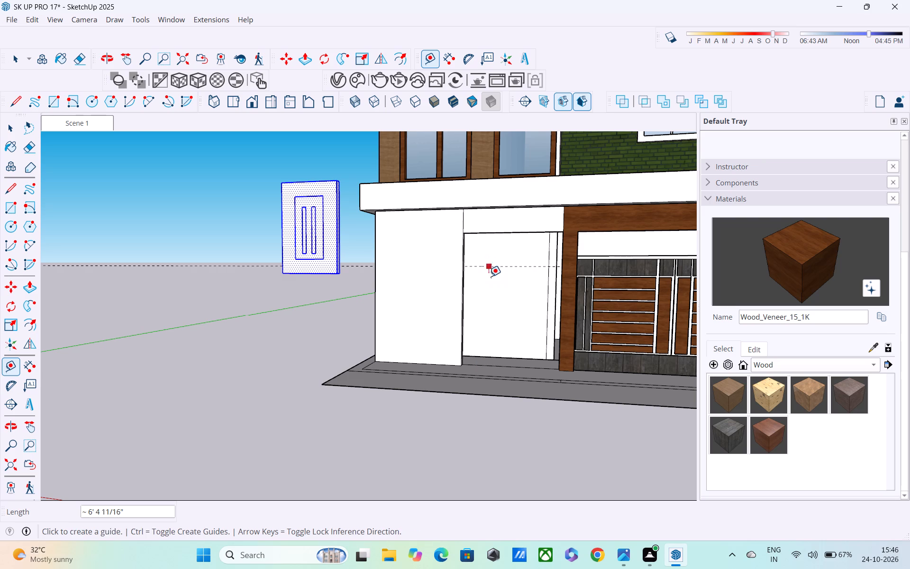
Place a vertical guide 1' inside the door opening from the edge of the white wall farther from the gate.
middle_click_drag(484, 294, 394, 285)
scroll(478, 282, "up", 4)
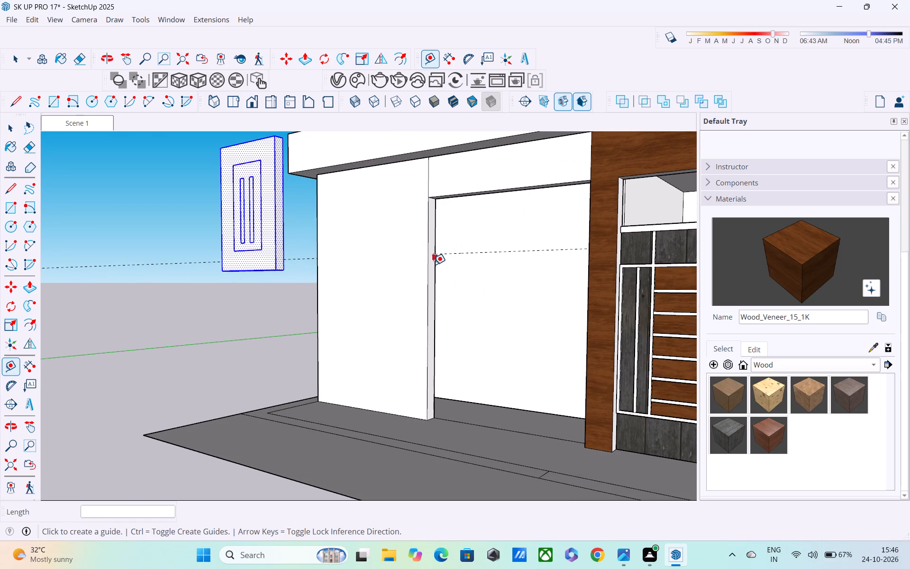
middle_click_drag(438, 272, 620, 278)
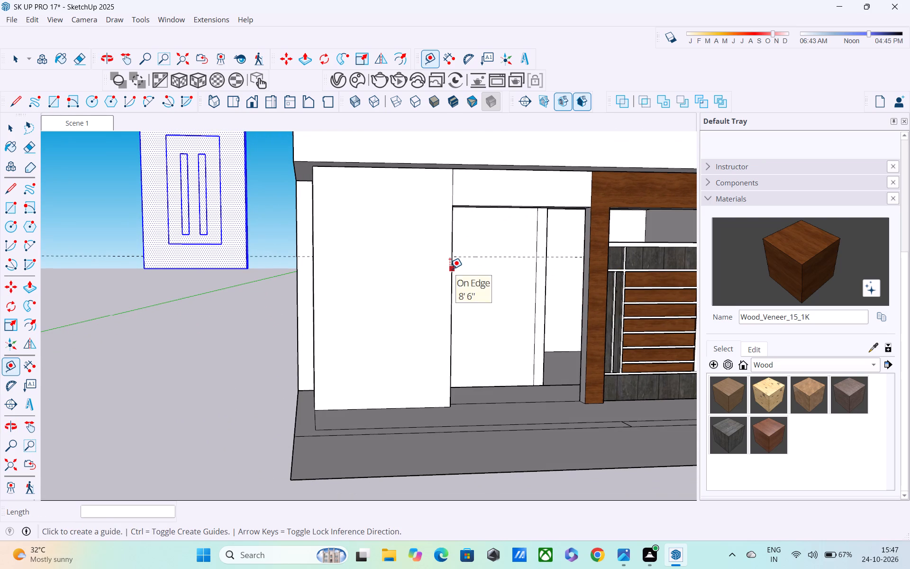
left_click(450, 269)
left_click(480, 269)
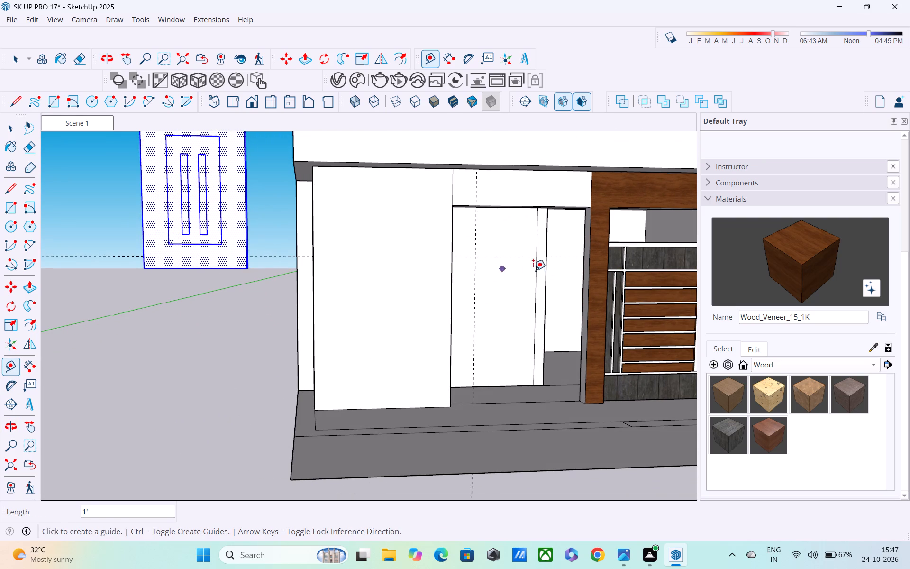
Place two vertical guides, each offset 1' from the edges of the wooden gate pillar bordering the door opening.
left_click(588, 269)
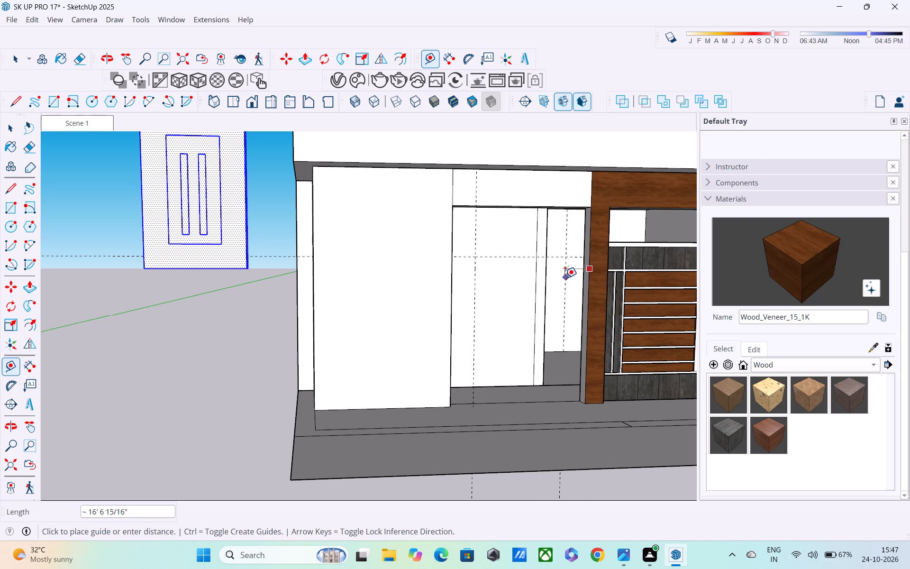
type("1'")
key("Return")
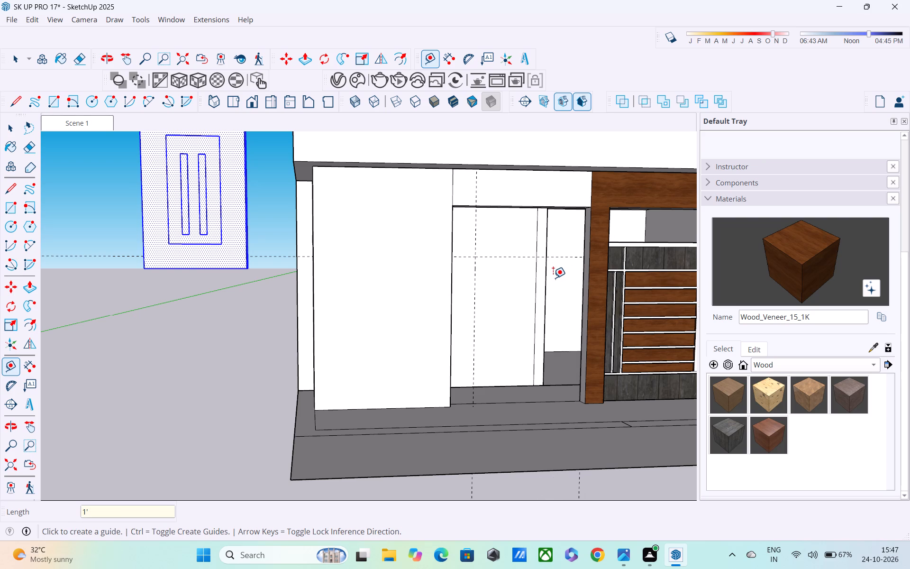
middle_click_drag(637, 279, 708, 300)
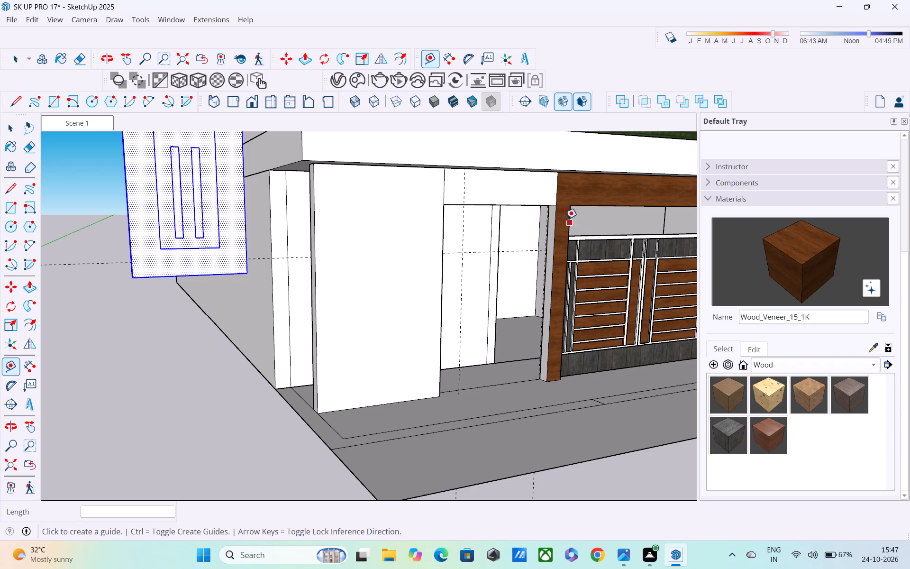
left_click(558, 223)
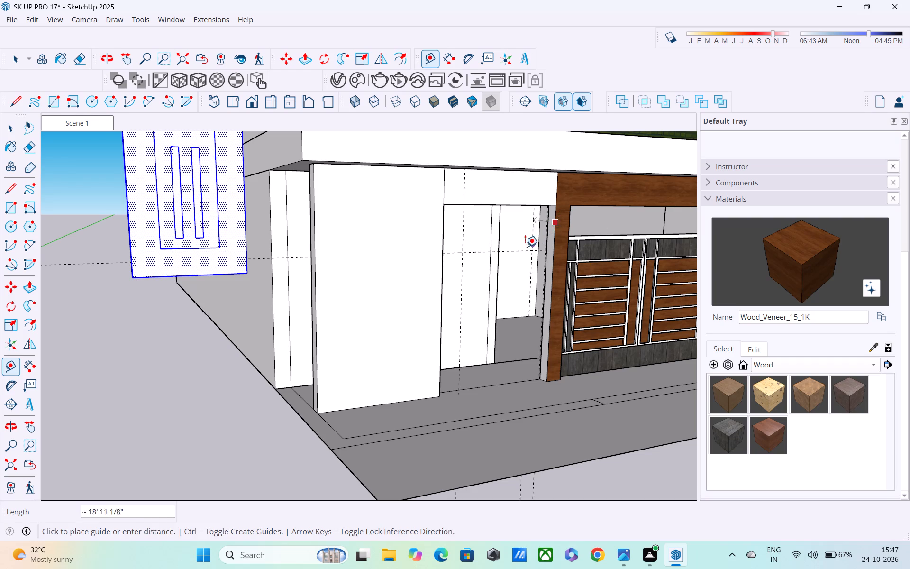
type("1'")
key("Return")
Examine the guides across the door opening and where they meet the white wall's edge.
scroll(522, 293, "up", 1)
middle_click_drag(521, 294, 468, 250)
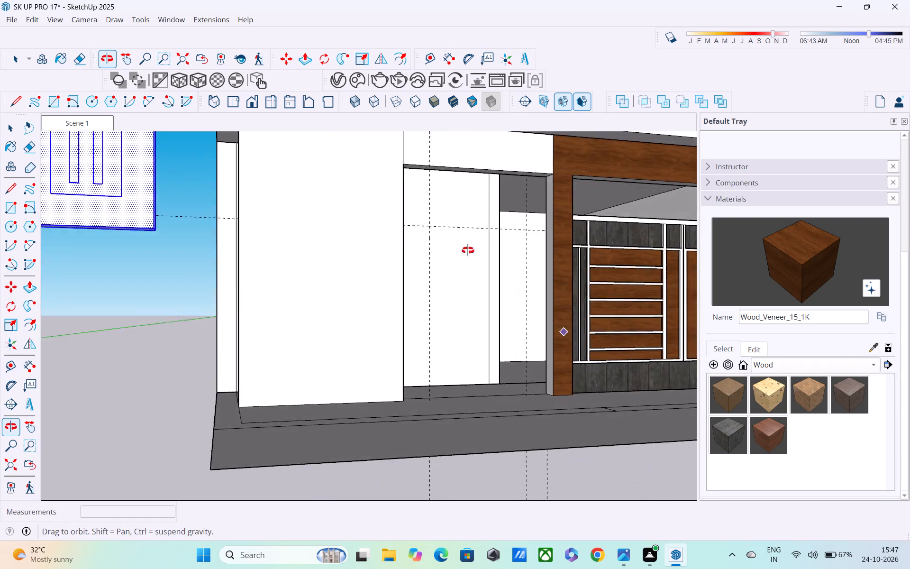
middle_click_drag(468, 250, 429, 249)
scroll(416, 268, "down", 4)
middle_click_drag(419, 282, 422, 333)
scroll(420, 298, "up", 2)
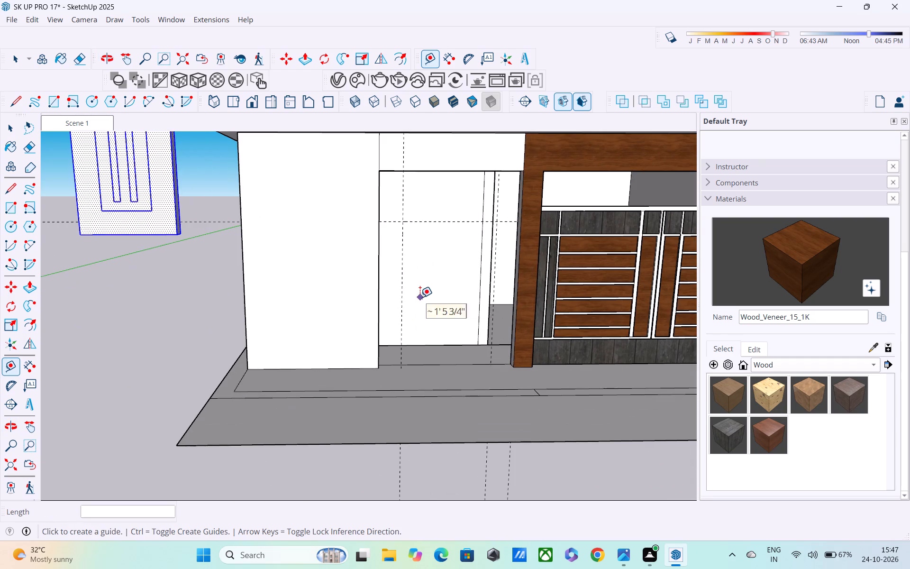
middle_click_drag(409, 267, 210, 257)
scroll(340, 268, "up", 2)
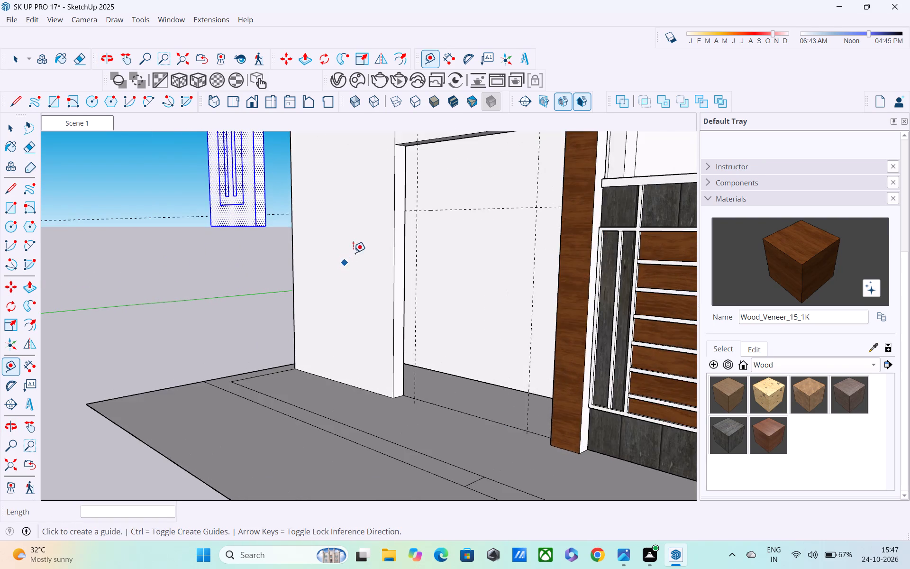
scroll(388, 244, "up", 2)
middle_click_drag(422, 210, 386, 221)
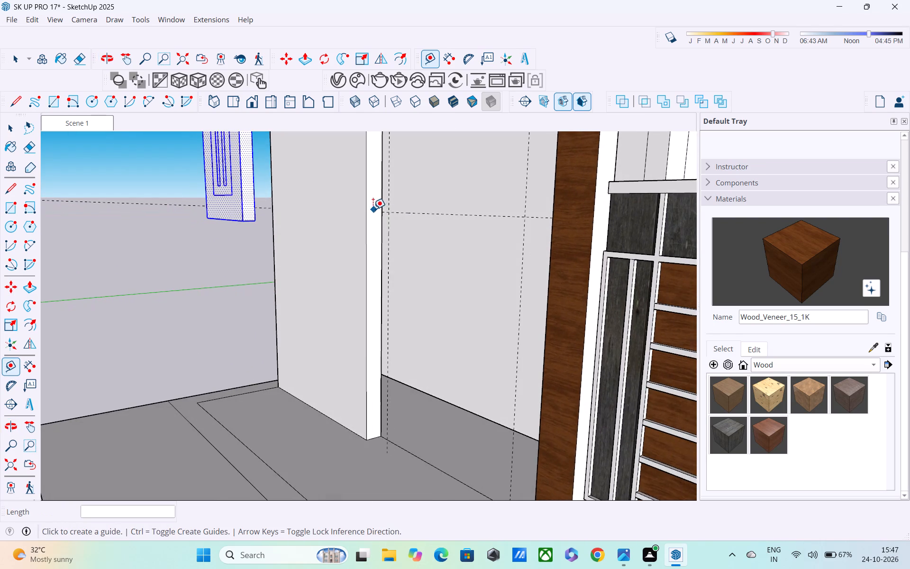
scroll(373, 209, "up", 1)
key("space")
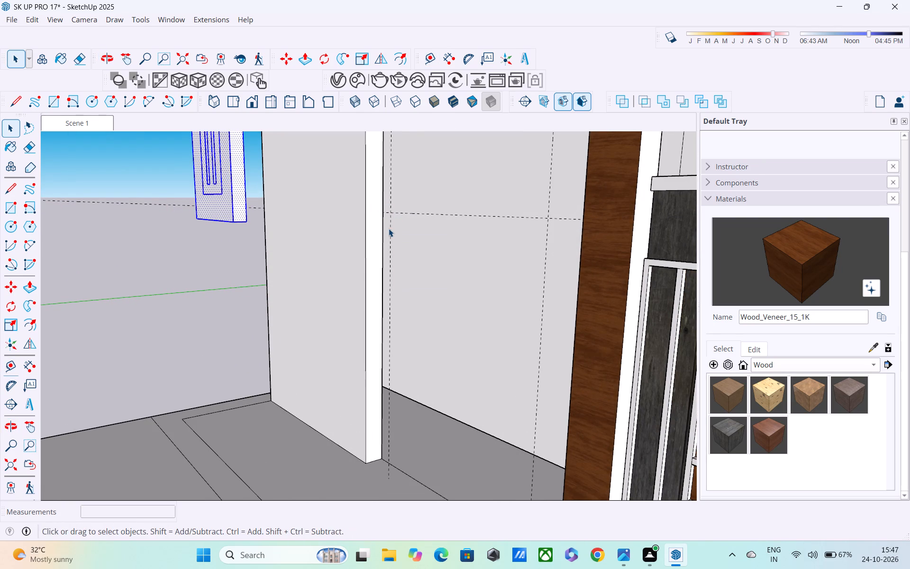
scroll(389, 229, "down", 3)
middle_click_drag(389, 229, 377, 236)
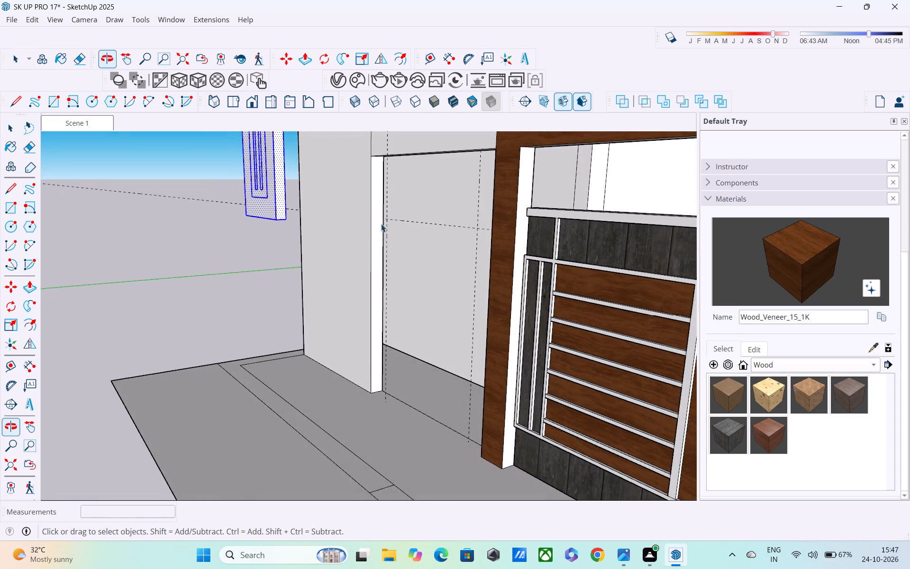
scroll(381, 224, "up", 4)
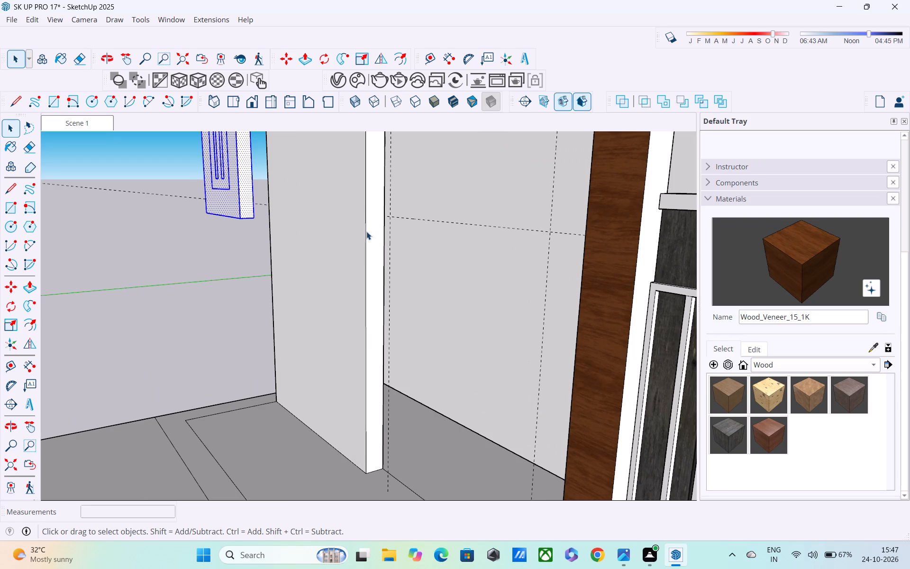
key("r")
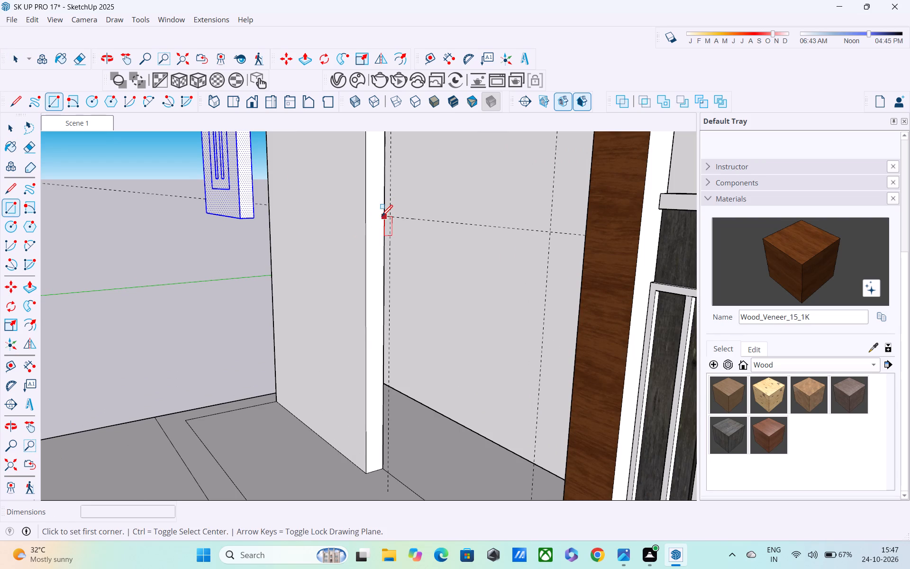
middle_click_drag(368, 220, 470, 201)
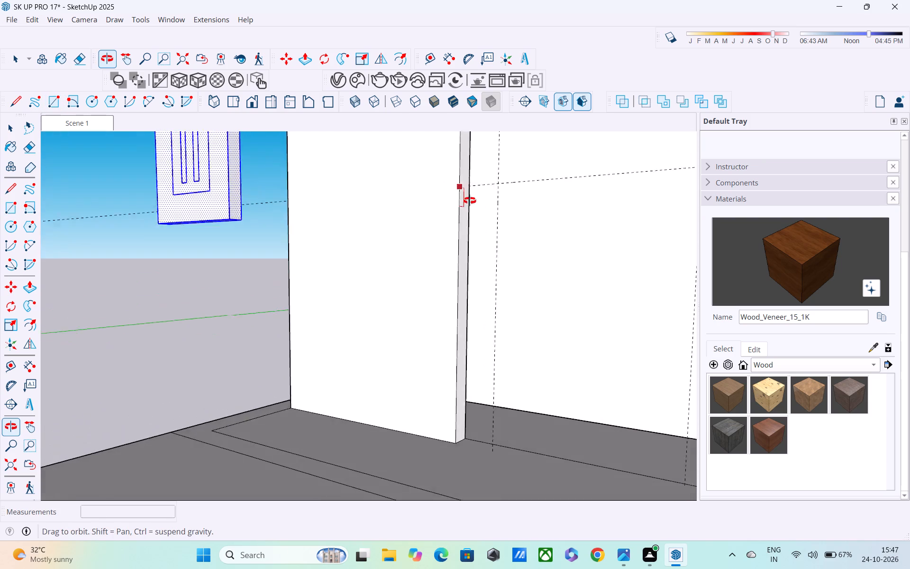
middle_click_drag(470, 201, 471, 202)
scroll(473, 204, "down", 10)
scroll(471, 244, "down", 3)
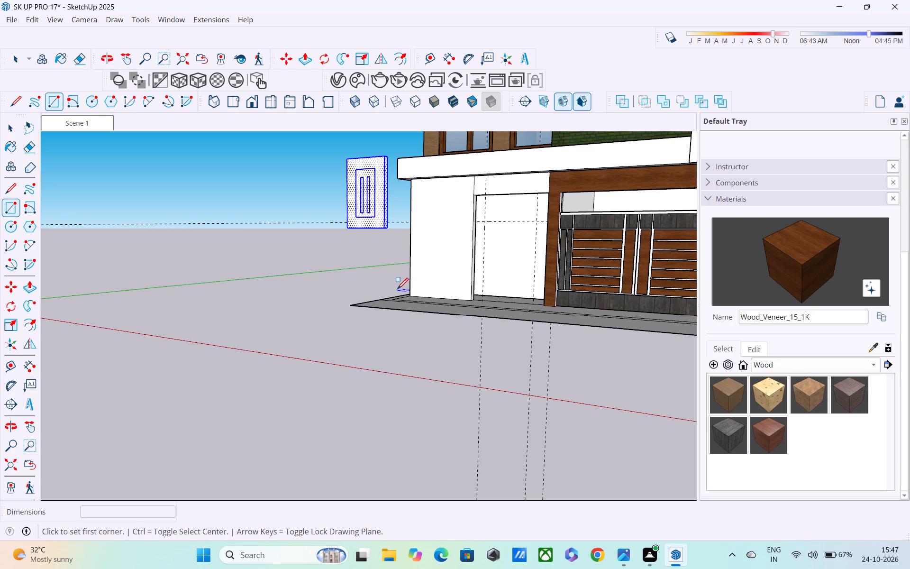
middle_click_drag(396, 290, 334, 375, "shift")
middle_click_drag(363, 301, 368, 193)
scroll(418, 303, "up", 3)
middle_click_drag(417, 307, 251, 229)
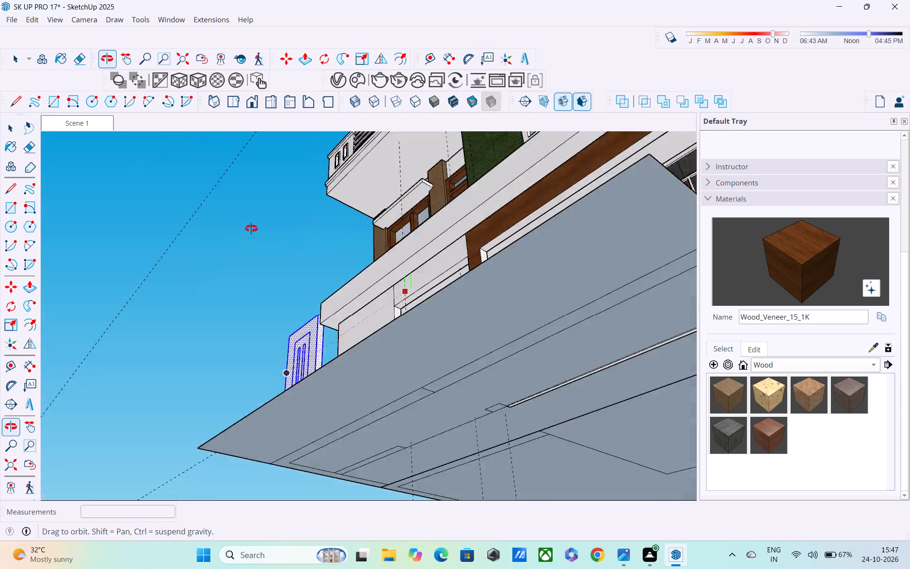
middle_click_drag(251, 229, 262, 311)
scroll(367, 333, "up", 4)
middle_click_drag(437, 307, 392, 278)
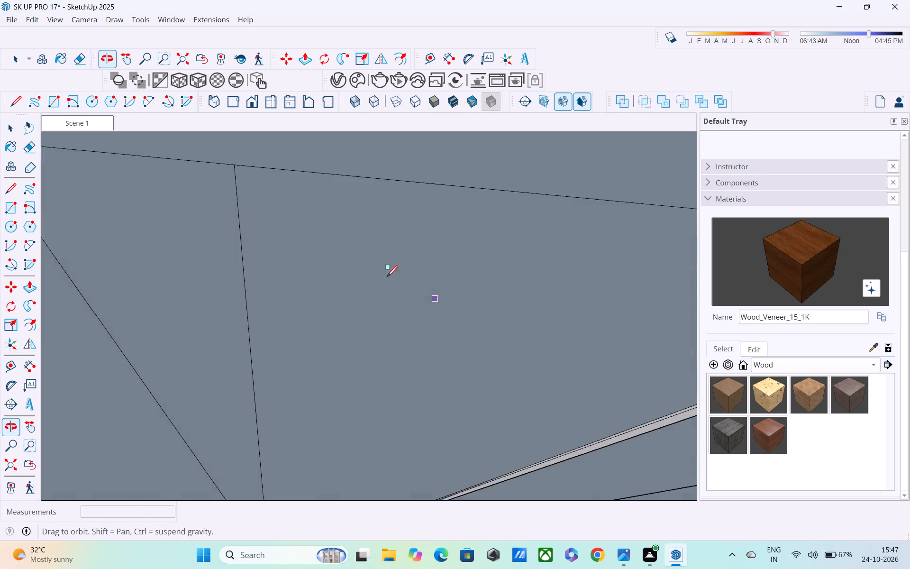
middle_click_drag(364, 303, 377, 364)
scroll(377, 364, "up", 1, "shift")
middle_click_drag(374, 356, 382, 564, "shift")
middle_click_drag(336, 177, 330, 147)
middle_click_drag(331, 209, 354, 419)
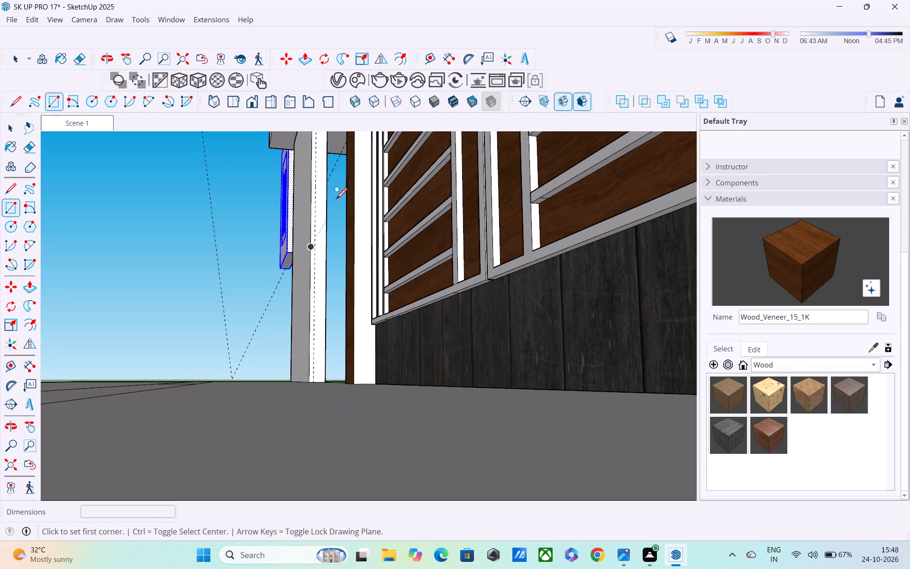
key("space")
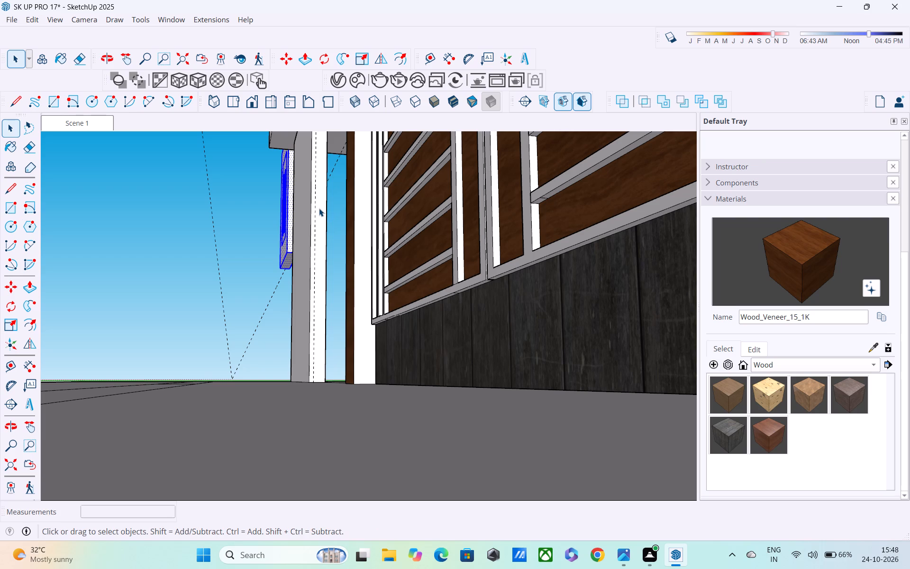
Place a vertical guide through the midpoint of the white wall's narrow end face bordering the door opening.
key("t")
left_click(313, 218)
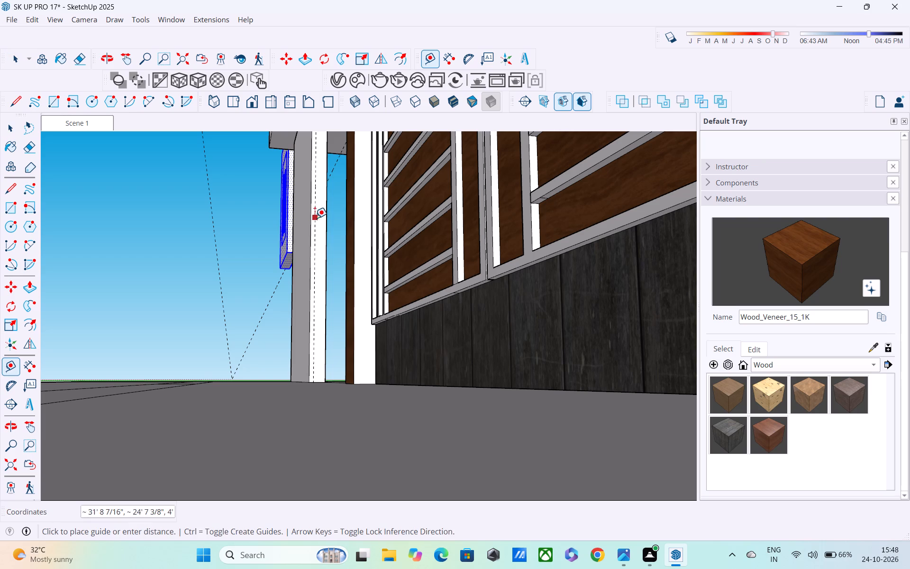
middle_click_drag(324, 207, 319, 302, "shift")
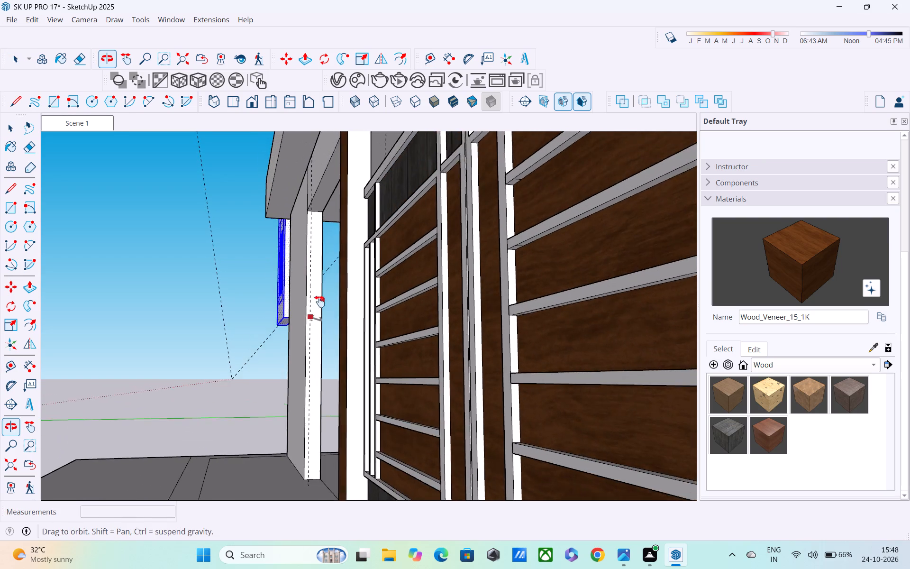
middle_click_drag(319, 302, 322, 285, "shift")
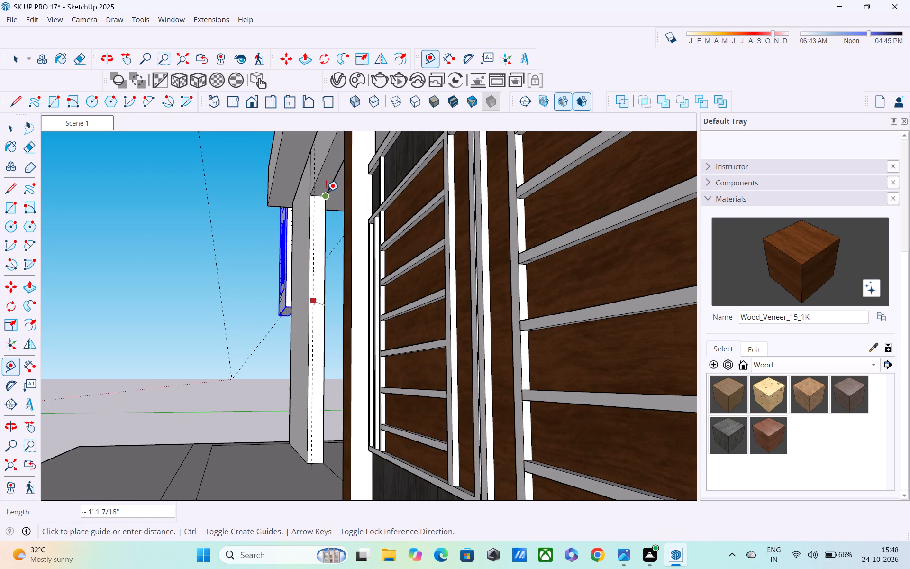
scroll(321, 194, "up", 9)
left_click(316, 195)
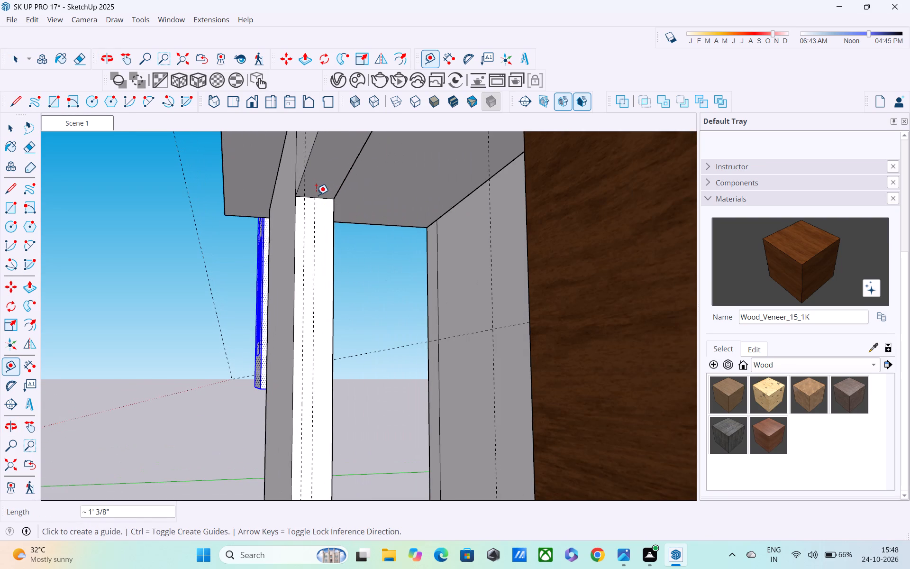
Place a vertical guide down the middle of the narrow face beside the wooden gate pillar, 3" from its outer edge.
middle_click_drag(316, 201, 357, 206)
scroll(359, 199, "down", 8)
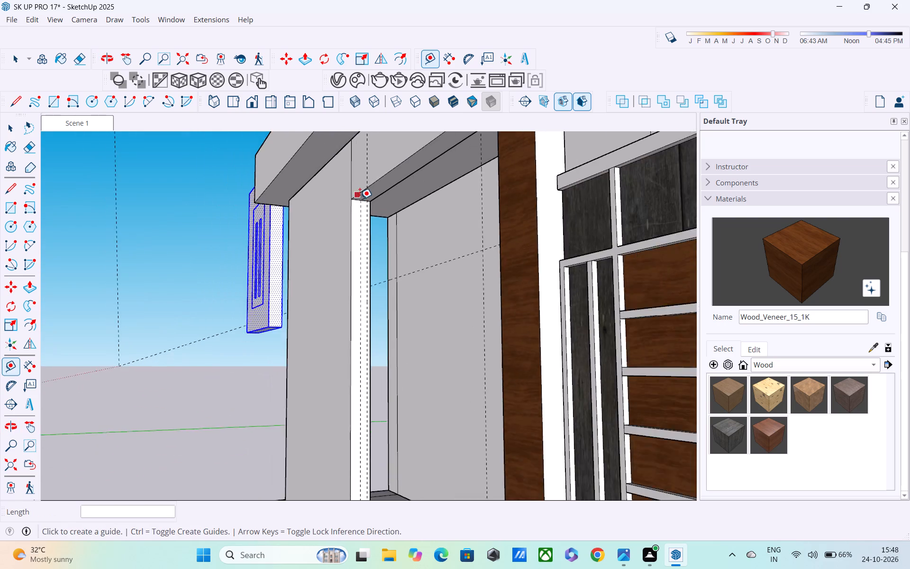
scroll(360, 199, "down", 5)
middle_click_drag(361, 204, 428, 250)
middle_click_drag(433, 240, 318, 218, "shift")
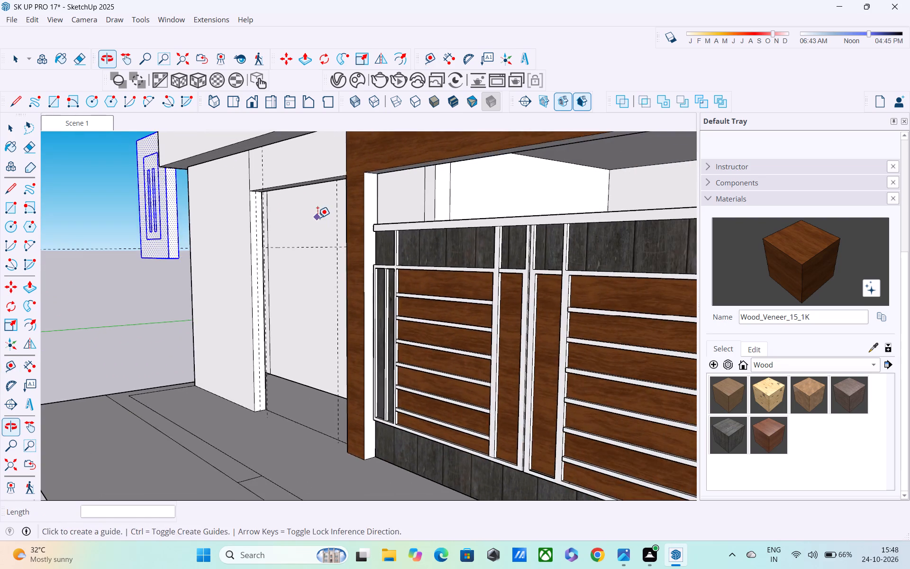
middle_click_drag(318, 218, 594, 242)
scroll(531, 239, "up", 4)
middle_click_drag(555, 231, 598, 238)
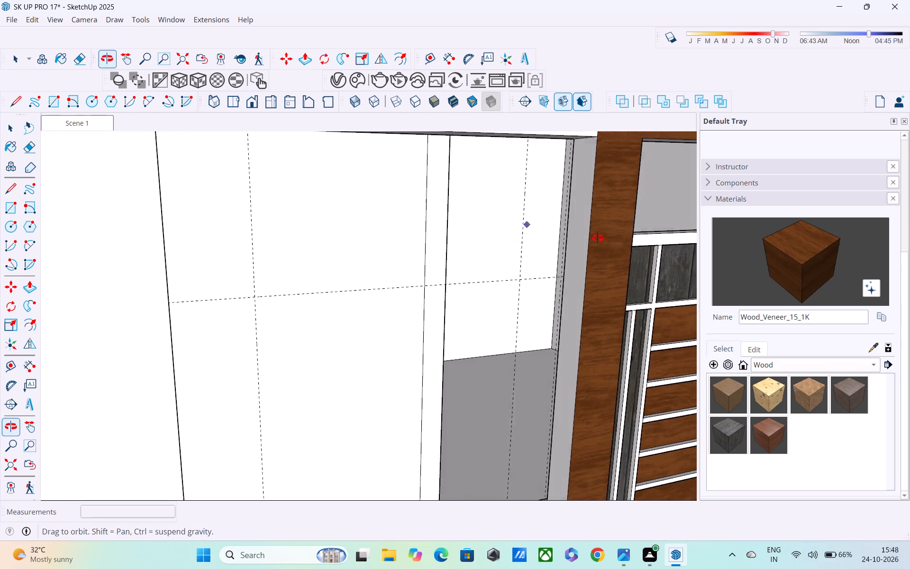
middle_click_drag(598, 238, 615, 237)
left_click(570, 216)
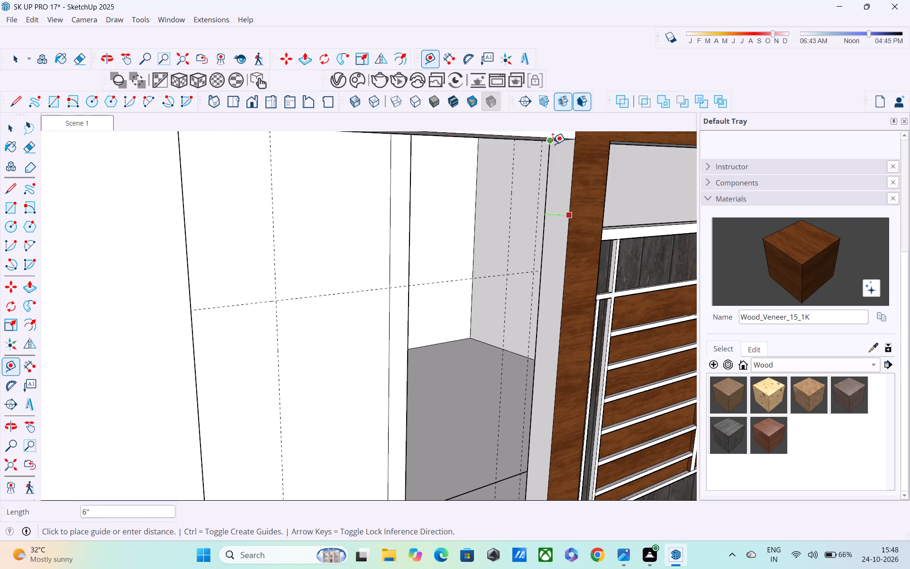
middle_click_drag(552, 144, 625, 108)
scroll(554, 152, "up", 6)
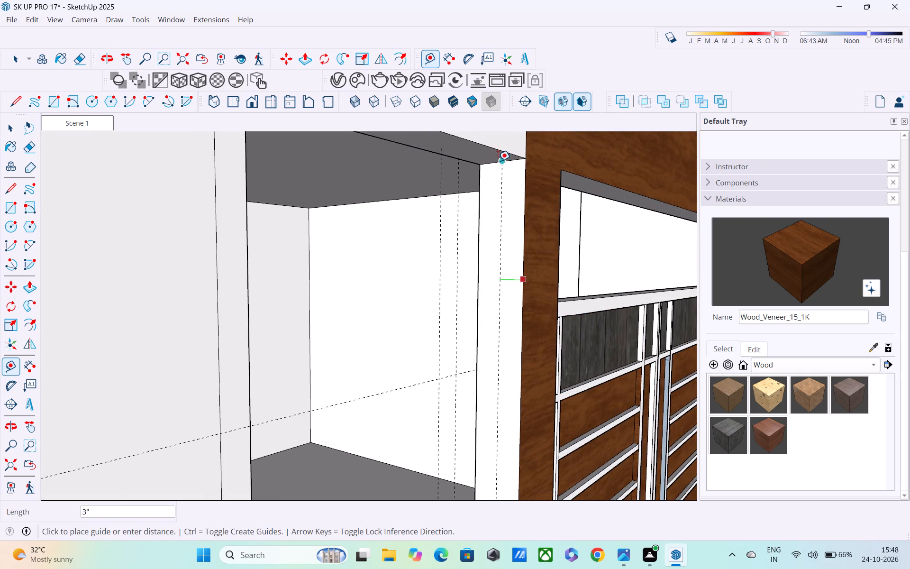
left_click(498, 162)
Delete the vertical guide inside the door opening that lies farthest from the wooden gate pillar on that side.
scroll(487, 181, "down", 1)
key("space")
left_click(446, 203)
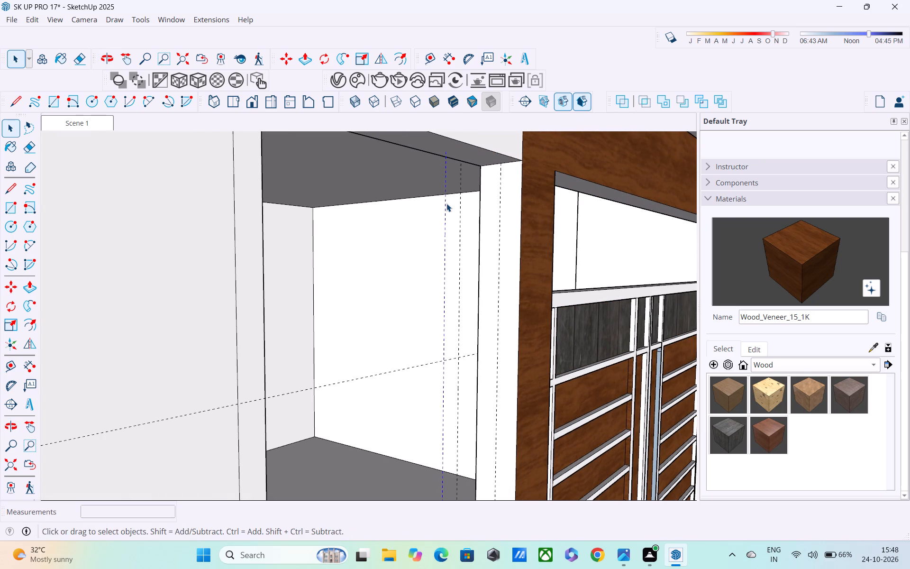
key("Delete")
key("Delete")
Examine the remaining guides across the door opening between the white wall and the wooden gate pillar.
middle_click_drag(462, 233, 438, 236)
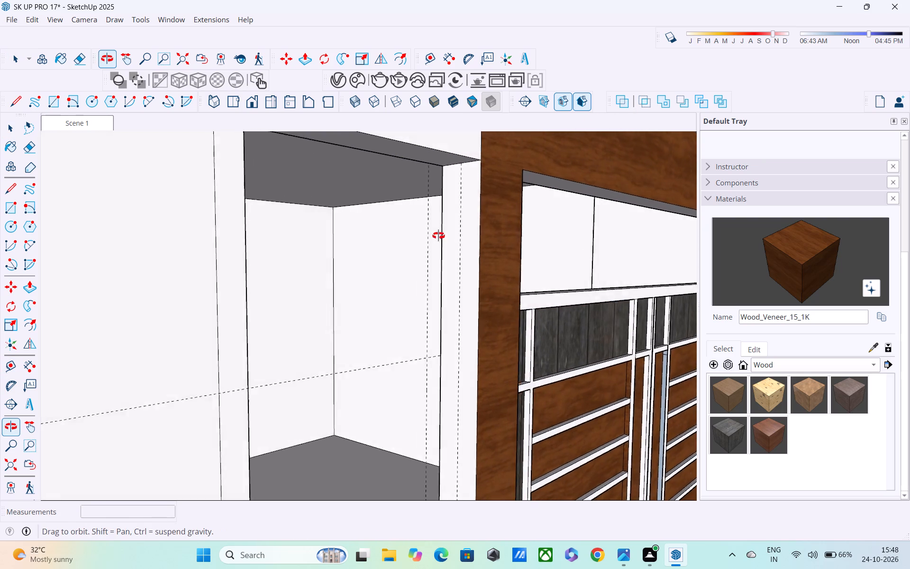
middle_click_drag(438, 236, 415, 235)
scroll(434, 219, "down", 3)
middle_click_drag(419, 200, 412, 196)
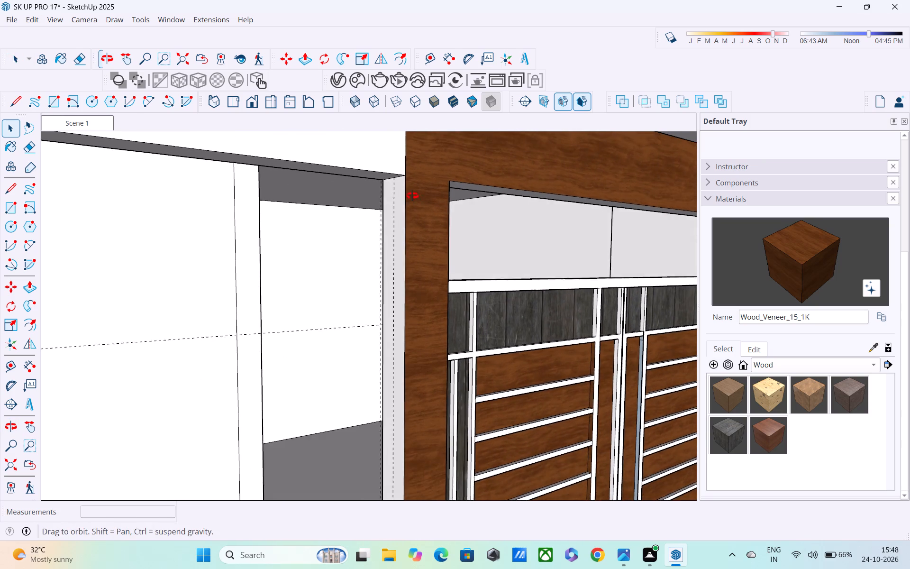
middle_click_drag(412, 196, 409, 193)
scroll(408, 190, "down", 8)
middle_click_drag(380, 250, 253, 277)
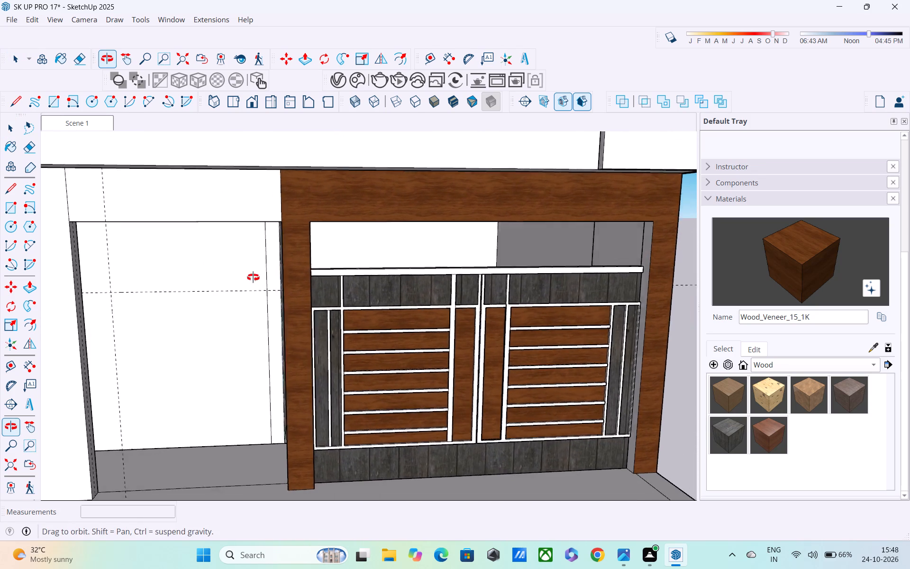
middle_click_drag(253, 277, 250, 278)
middle_click_drag(161, 288, 338, 278)
middle_click_drag(331, 287, 235, 301)
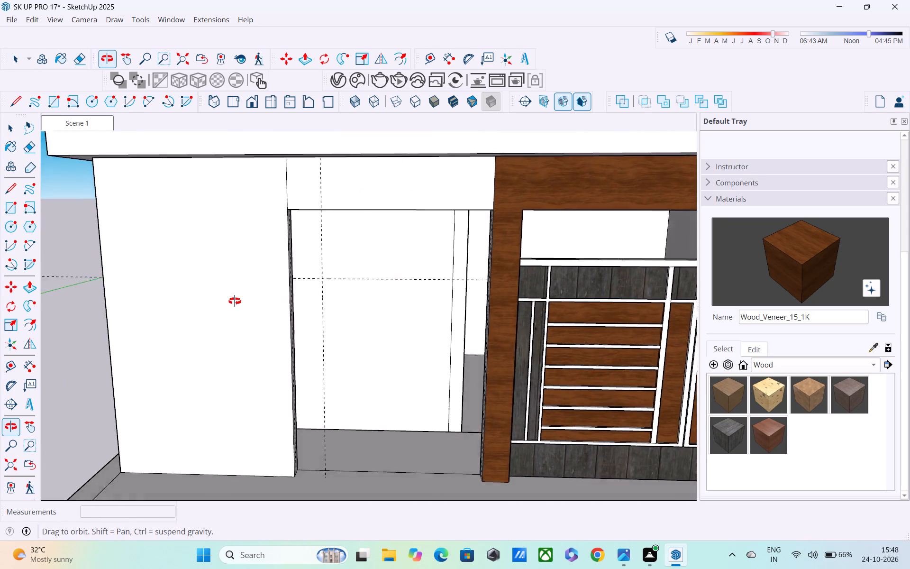
middle_click_drag(235, 301, 114, 299)
scroll(500, 281, "up", 4)
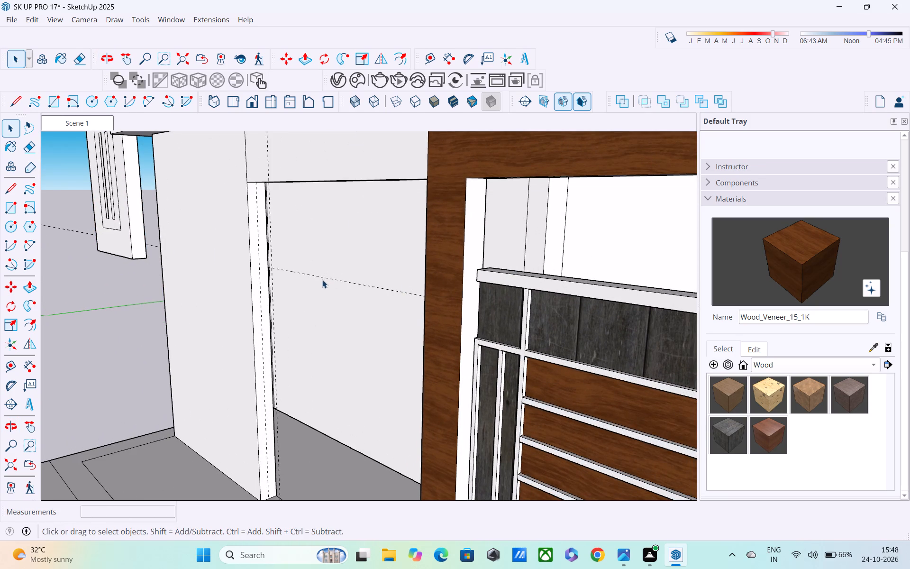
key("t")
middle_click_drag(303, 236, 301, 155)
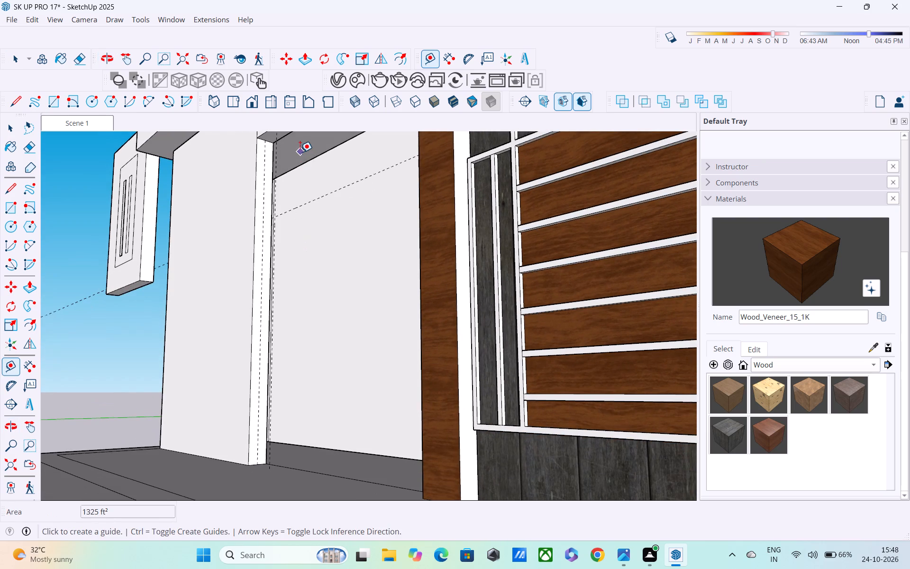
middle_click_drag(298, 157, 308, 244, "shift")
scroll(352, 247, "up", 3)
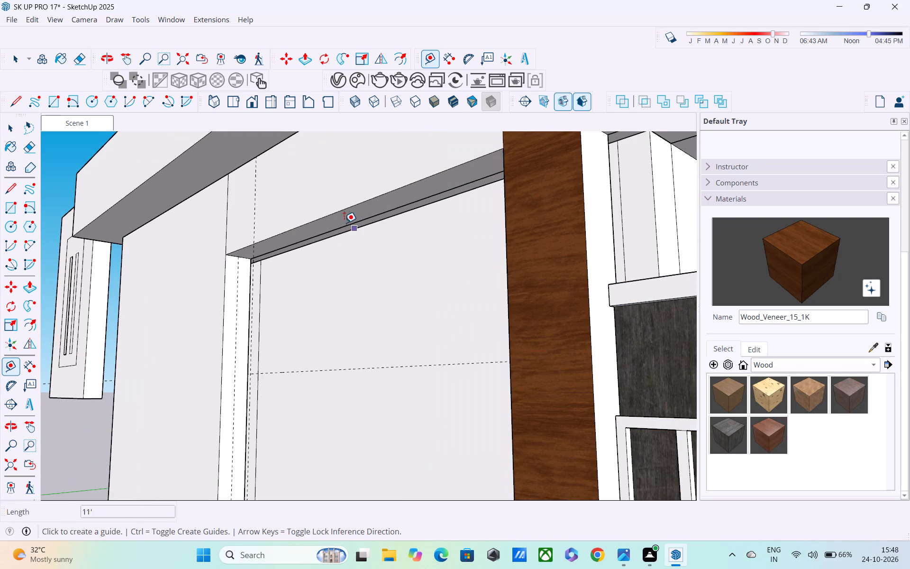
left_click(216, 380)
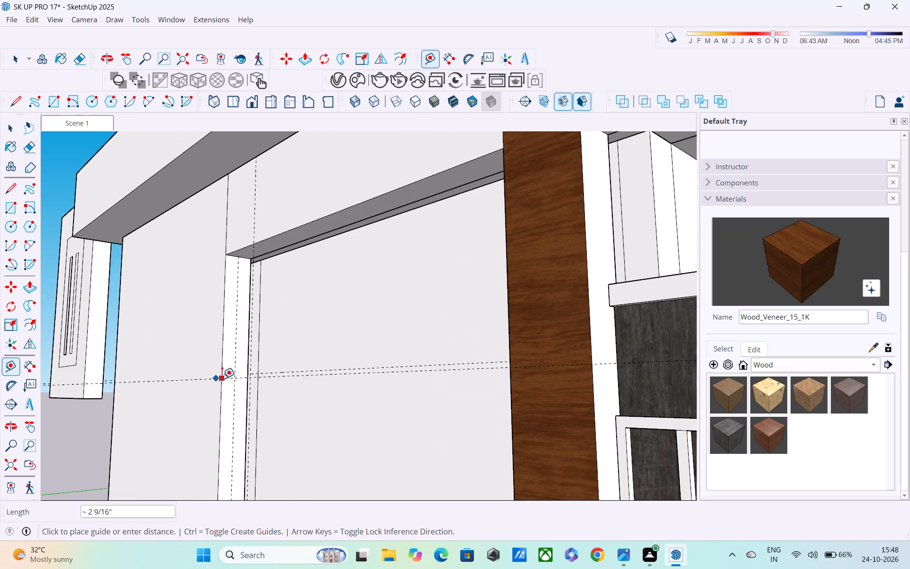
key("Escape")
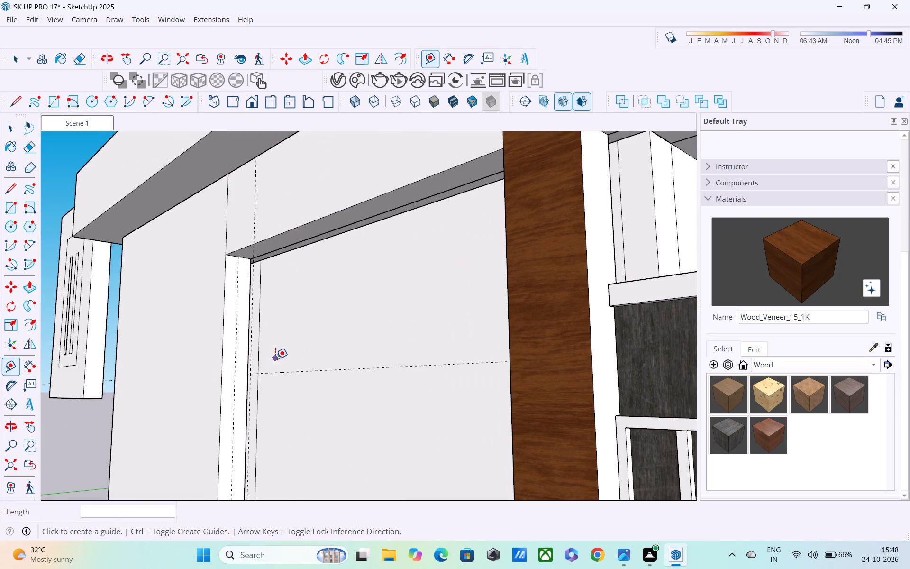
Delete the vertical guide inside the door opening next to the white wall, keeping the one on the wall's end face.
middle_click_drag(282, 373, 340, 372)
scroll(355, 372, "down", 8)
middle_click_drag(357, 373, 330, 371)
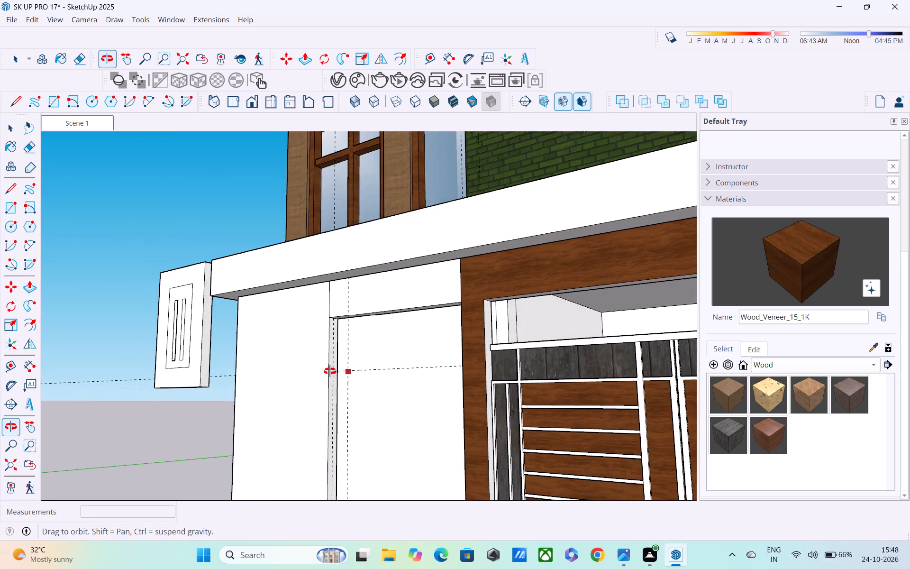
middle_click_drag(330, 371, 318, 371)
middle_click_drag(365, 372, 403, 373)
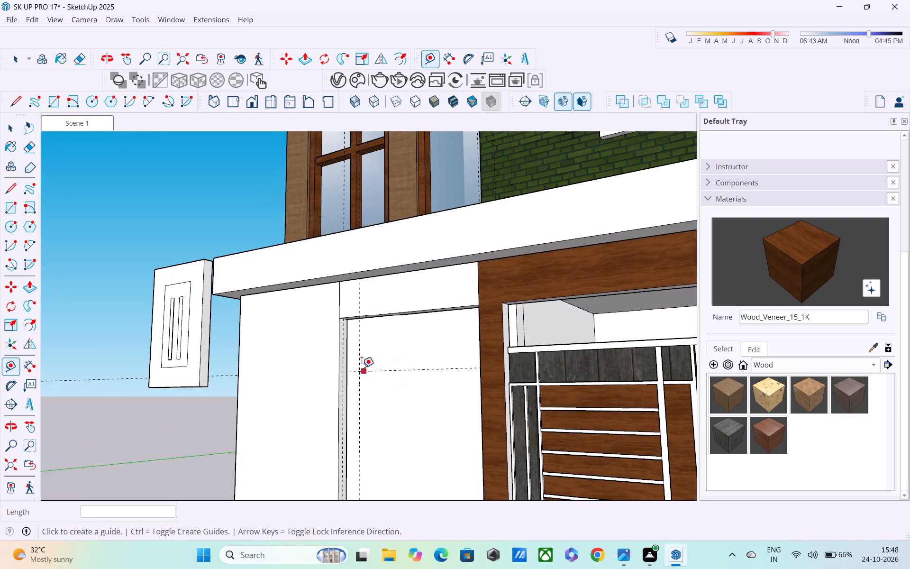
key("space")
left_click(357, 344)
left_click(358, 349)
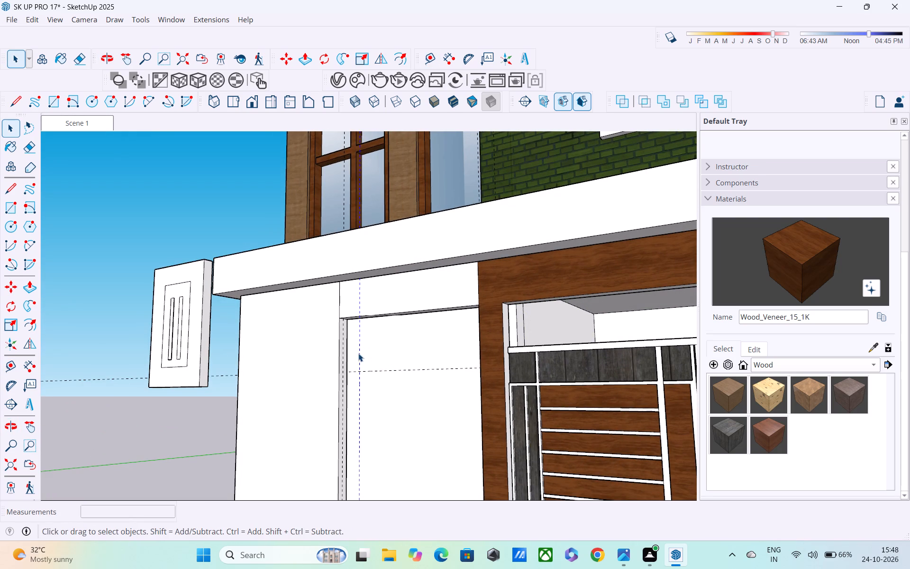
key("Delete")
Move the vertical guide on the white wall's end face 1' along the red axis into the door opening.
middle_click_drag(352, 352, 345, 358)
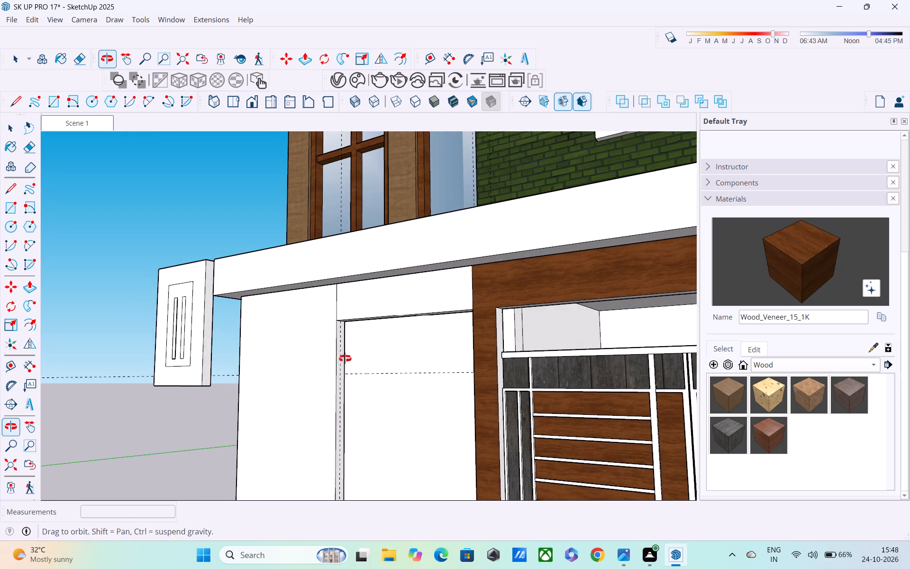
middle_click_drag(345, 358, 345, 359)
left_click(341, 346)
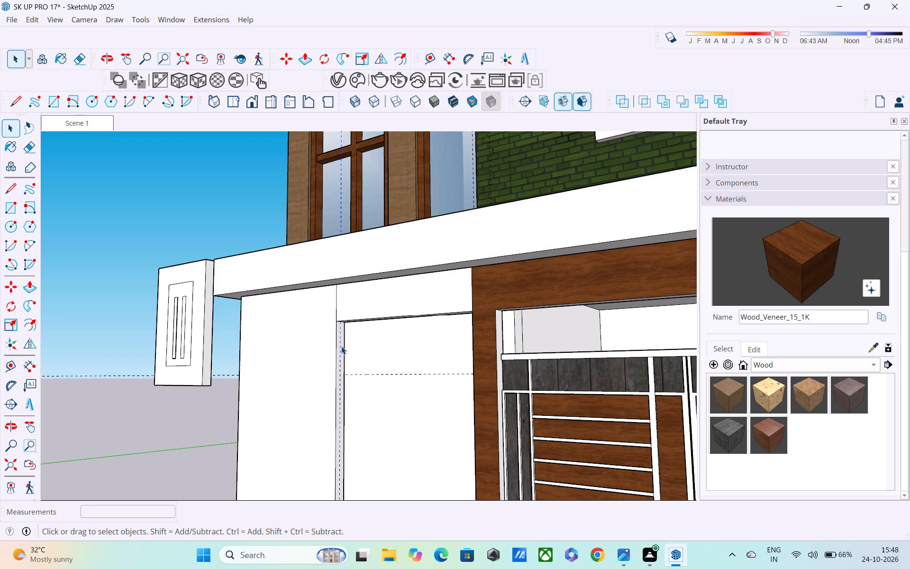
key("m")
left_click(340, 351)
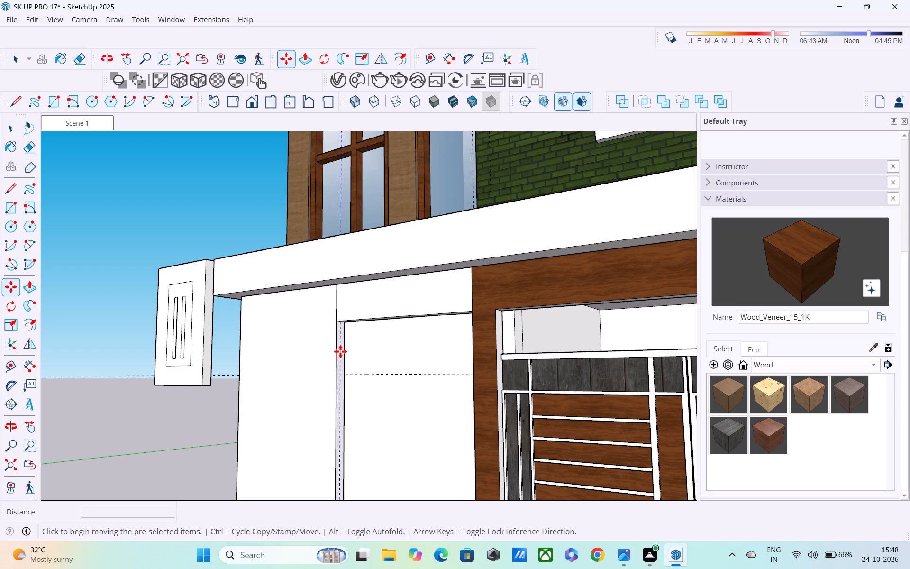
middle_click_drag(358, 360, 363, 302)
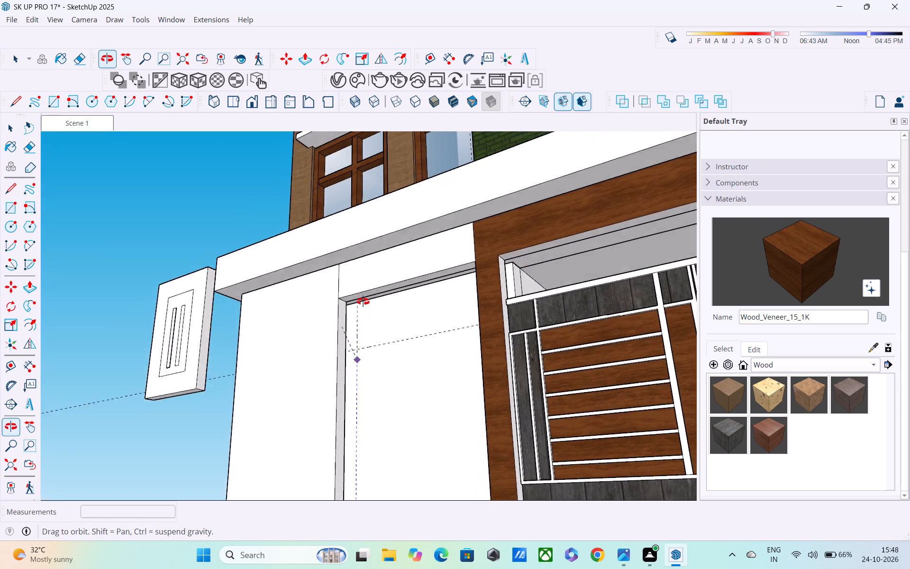
middle_click_drag(363, 302, 367, 279)
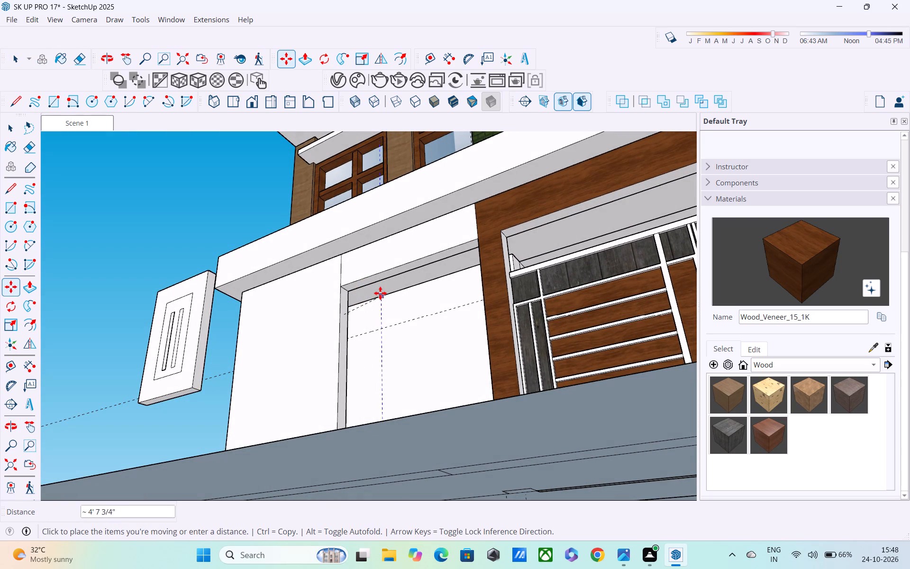
middle_click_drag(405, 329, 534, 394)
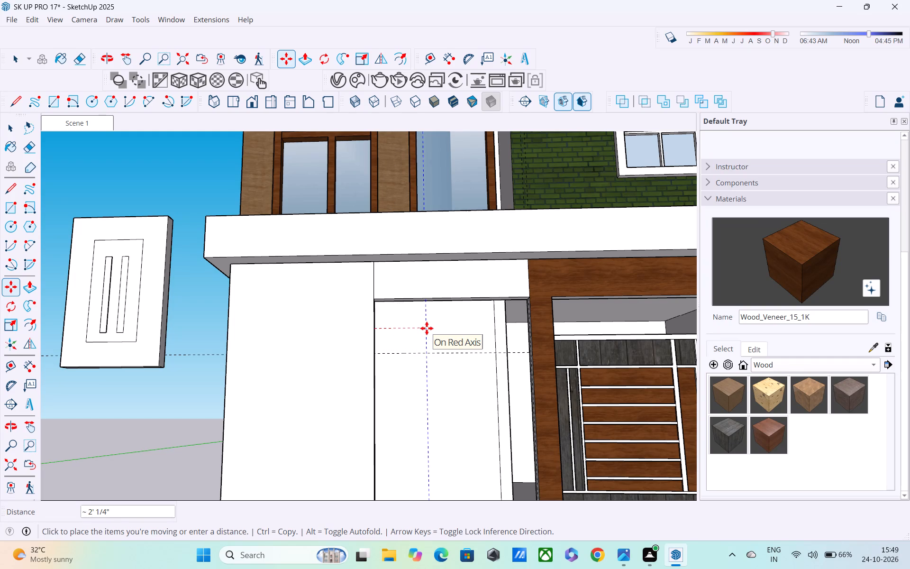
type("1'")
key("Return")
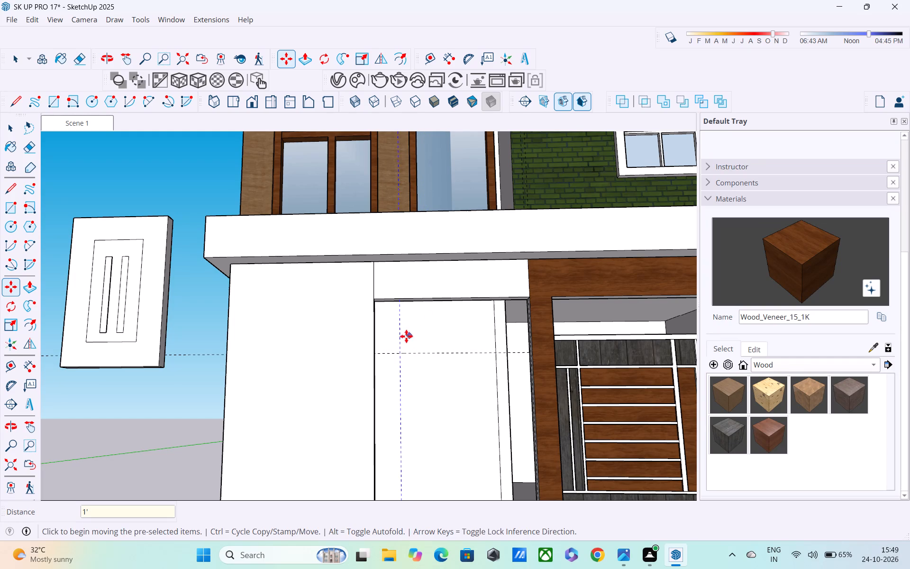
Copy the vertical guide 5' across to the gate pillar's narrow face and shift the copy 1' back into the opening.
left_click(399, 326)
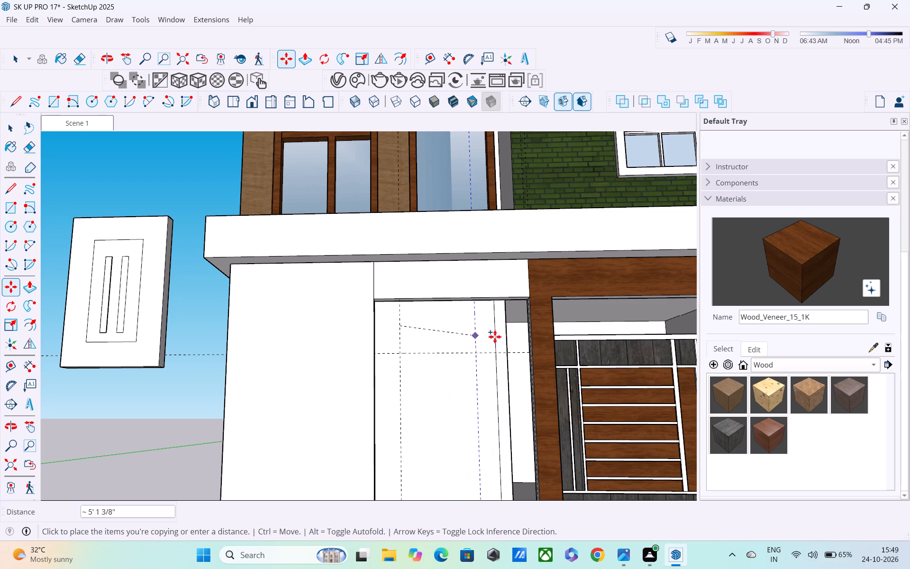
left_click(526, 330)
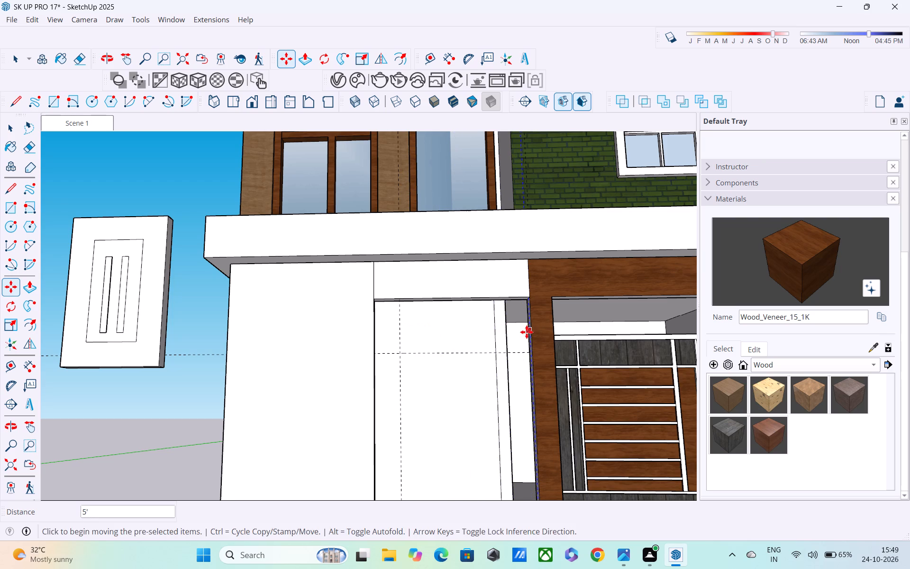
middle_click_drag(531, 332, 637, 347)
scroll(459, 367, "up", 3)
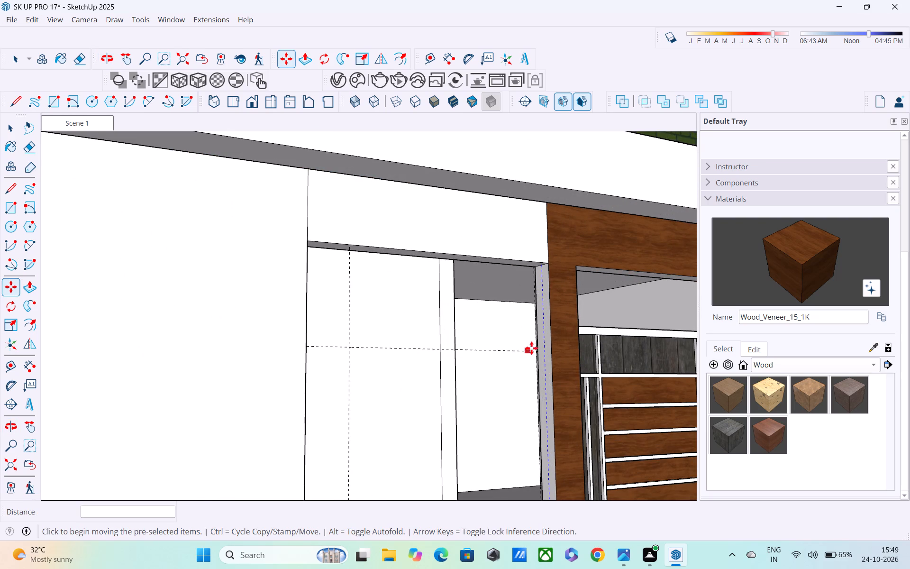
left_click(544, 335)
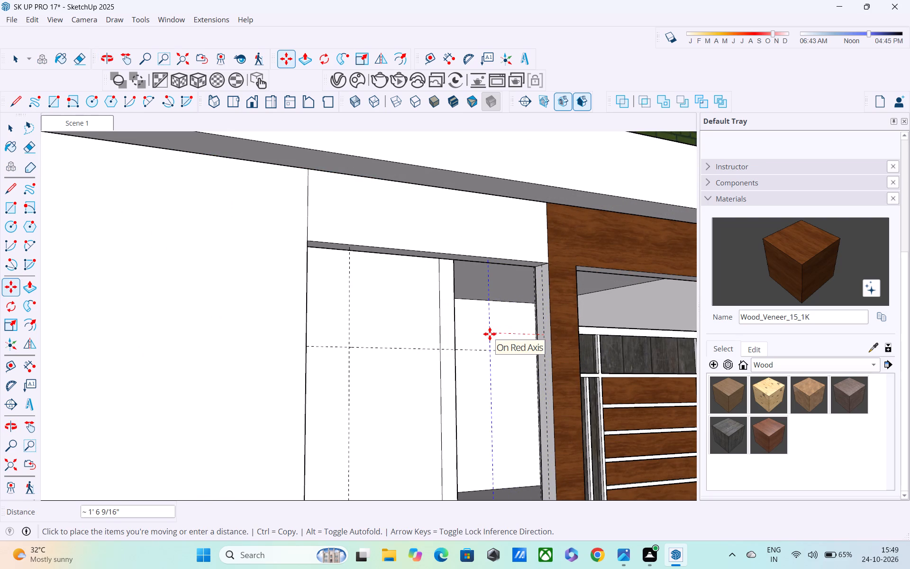
type("1'")
key("Return")
Draw a rectangle 4' wide and about 6' 2" high between the two vertical guides, from the horizontal guide down.
scroll(475, 347, "down", 2)
middle_click_drag(475, 348, 452, 348)
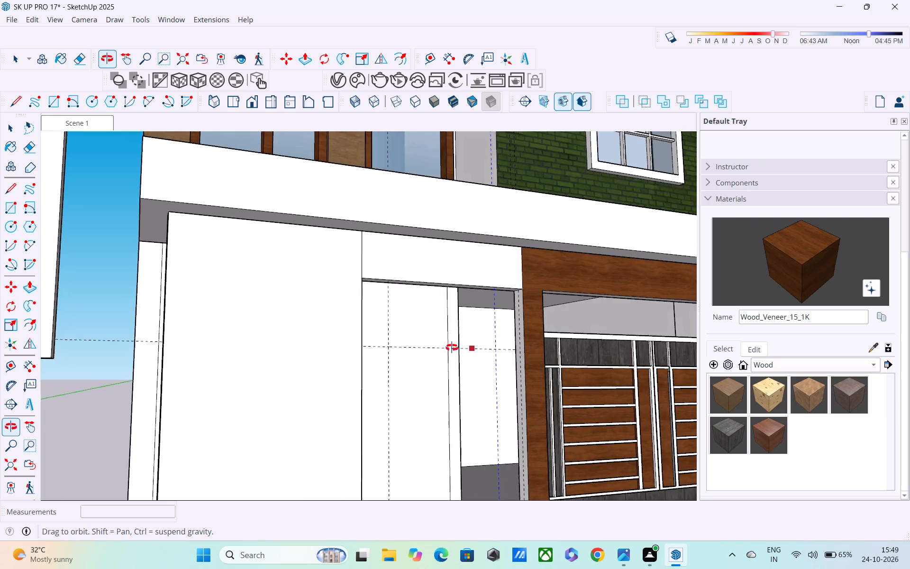
middle_click_drag(452, 348, 285, 320)
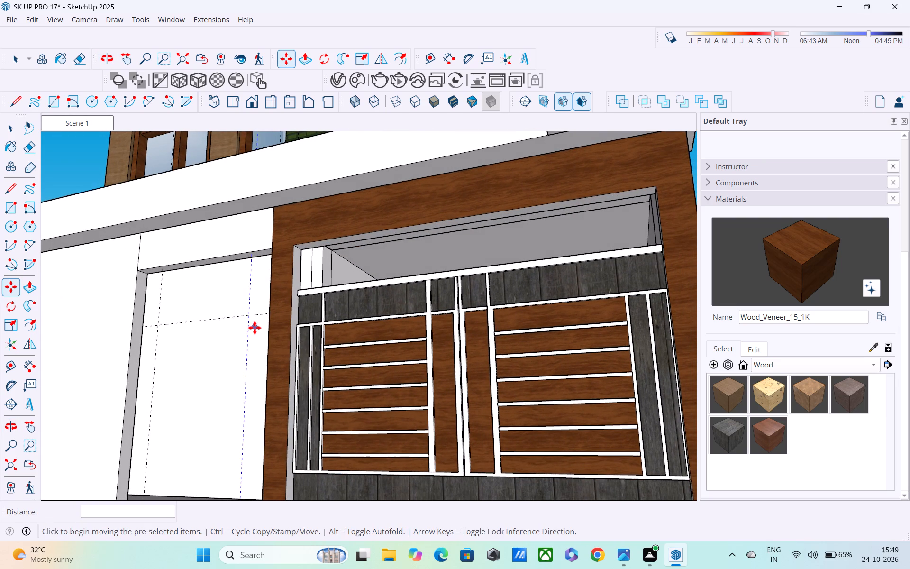
key("r")
left_click(159, 328)
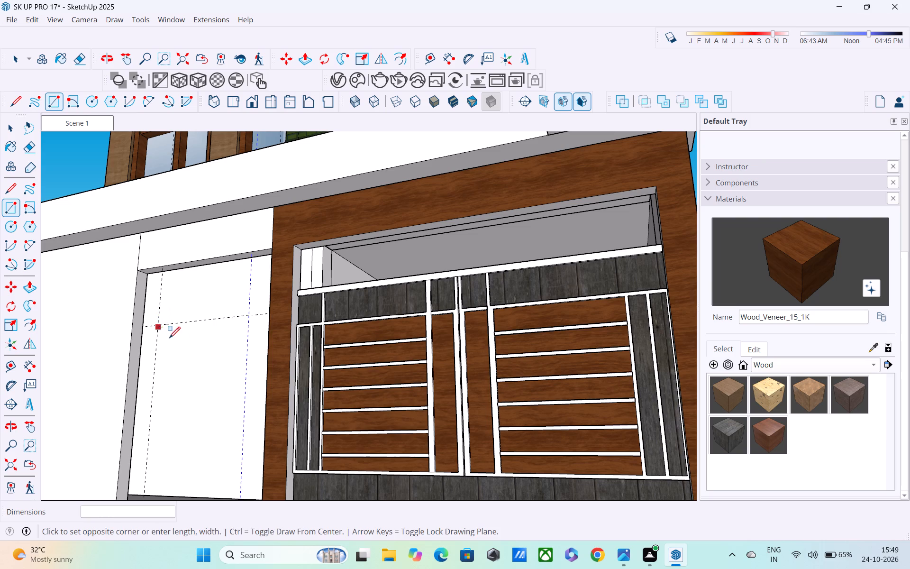
middle_click_drag(233, 445, 264, 345, "shift")
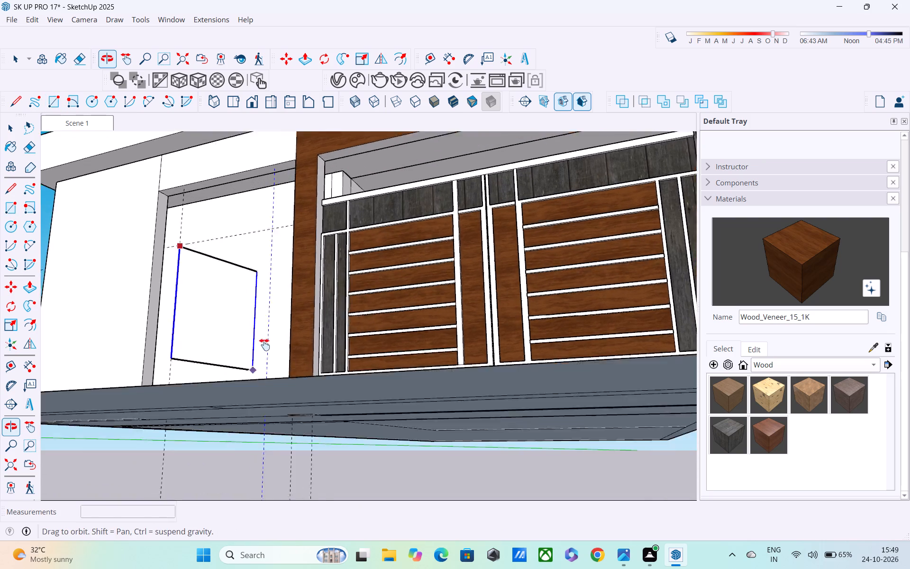
middle_click_drag(264, 345, 265, 344, "shift")
middle_click_drag(270, 363, 338, 496, "shift")
middle_click_drag(334, 475, 449, 517)
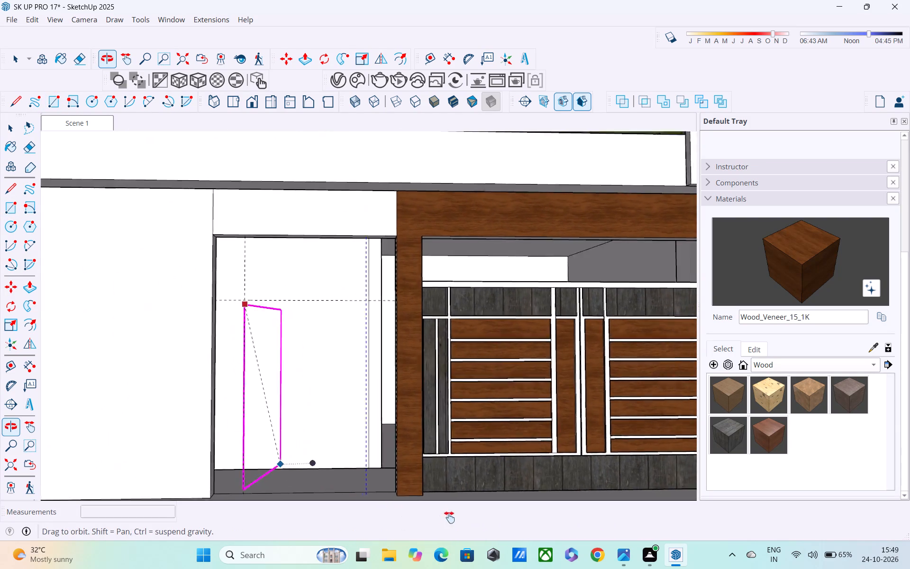
middle_click_drag(449, 517, 461, 440)
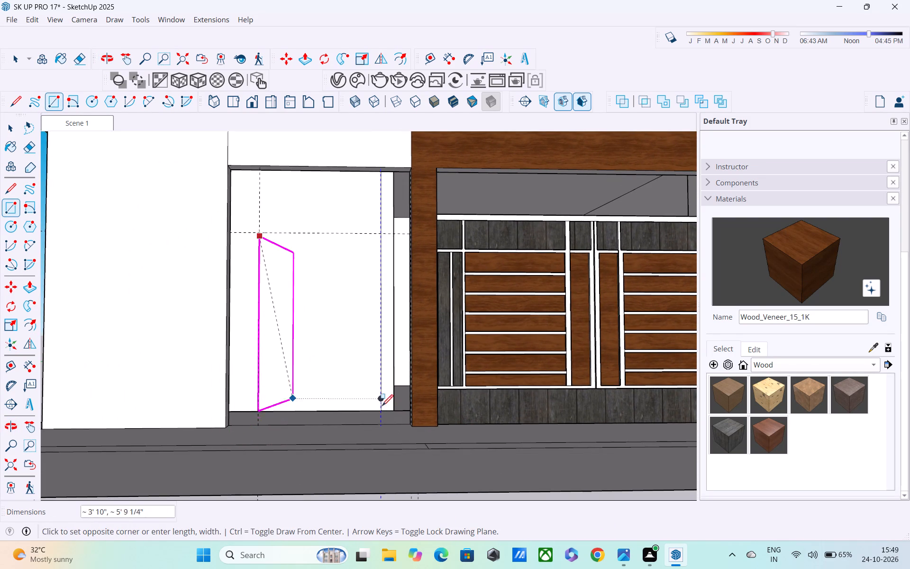
key("Escape")
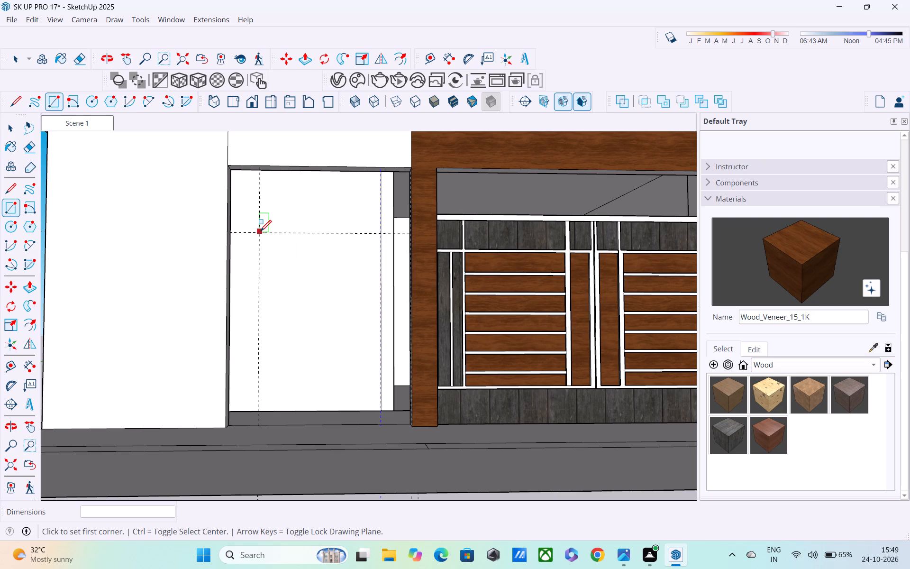
left_click(260, 232)
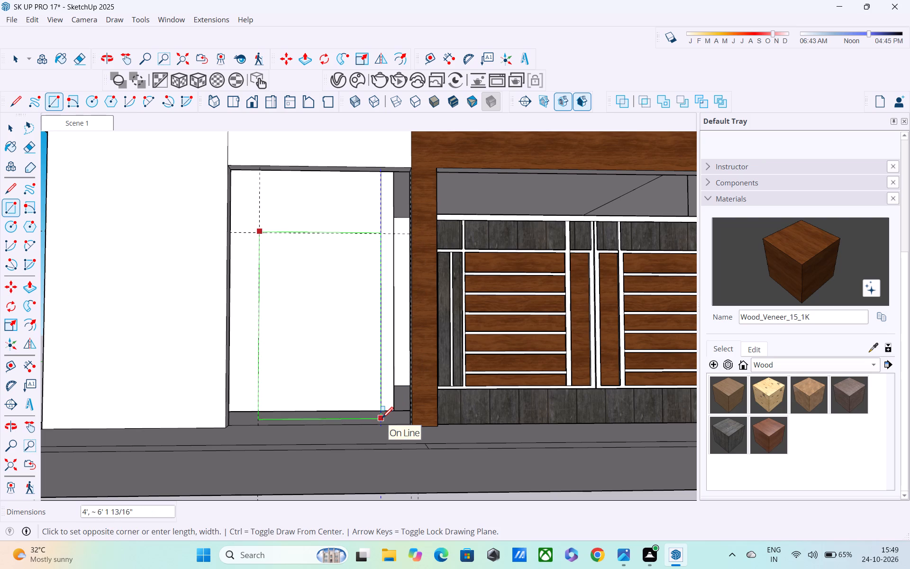
left_click(382, 419)
Examine the new door rectangle and its gaps to the white wall, the gate pillar and the floor.
middle_click_drag(384, 404, 244, 520)
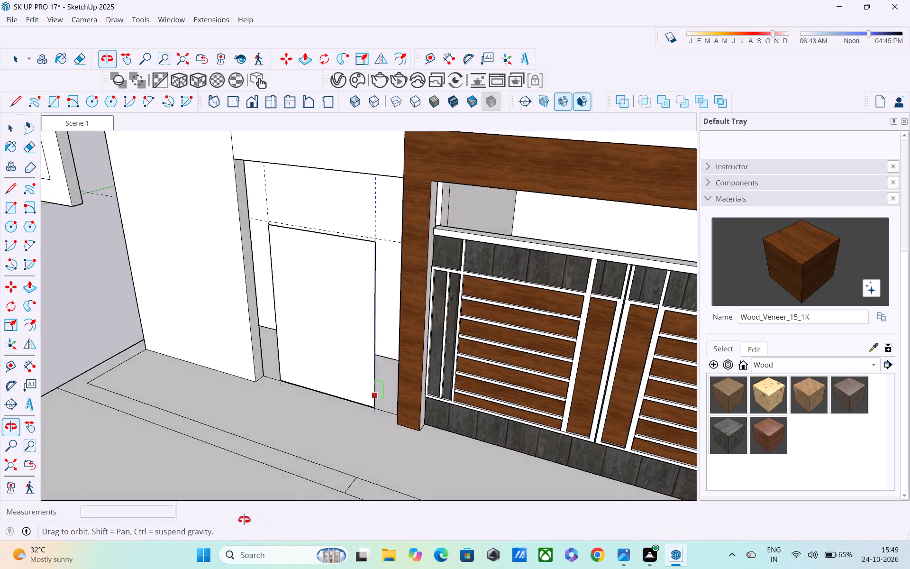
middle_click_drag(244, 520, 394, 392)
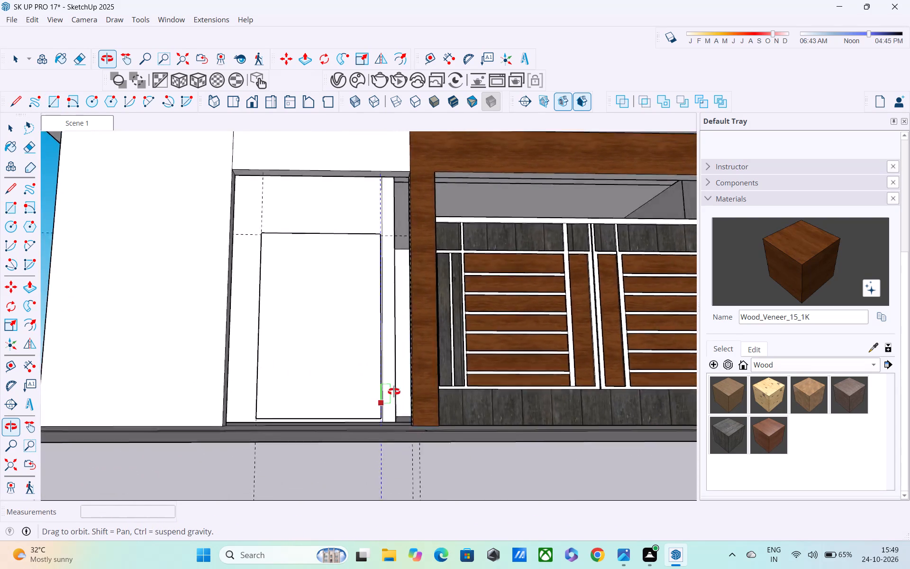
middle_click_drag(394, 392, 269, 415)
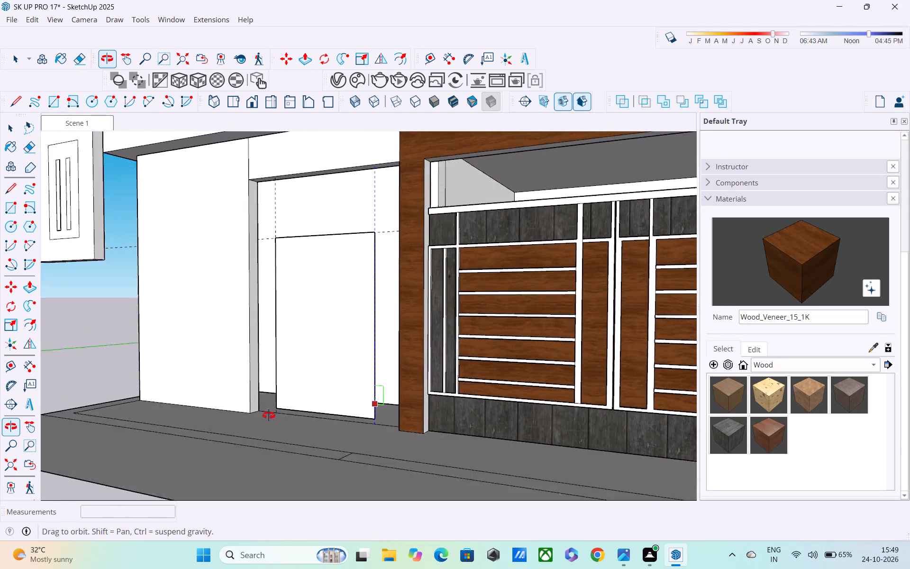
middle_click_drag(269, 415, 311, 398)
scroll(300, 339, "up", 2)
middle_click_drag(291, 314, 334, 380)
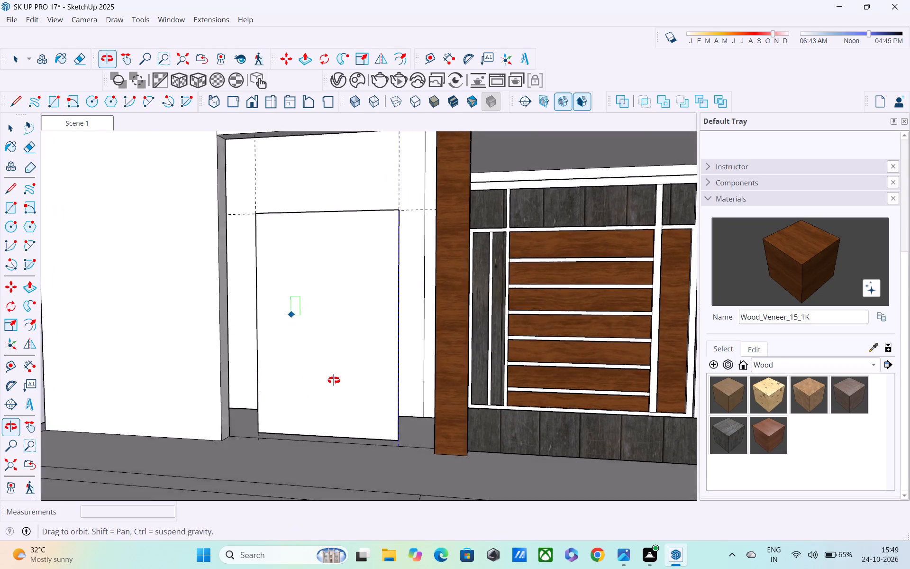
middle_click_drag(334, 380, 428, 422)
scroll(217, 366, "up", 3)
middle_click_drag(282, 321, 171, 320)
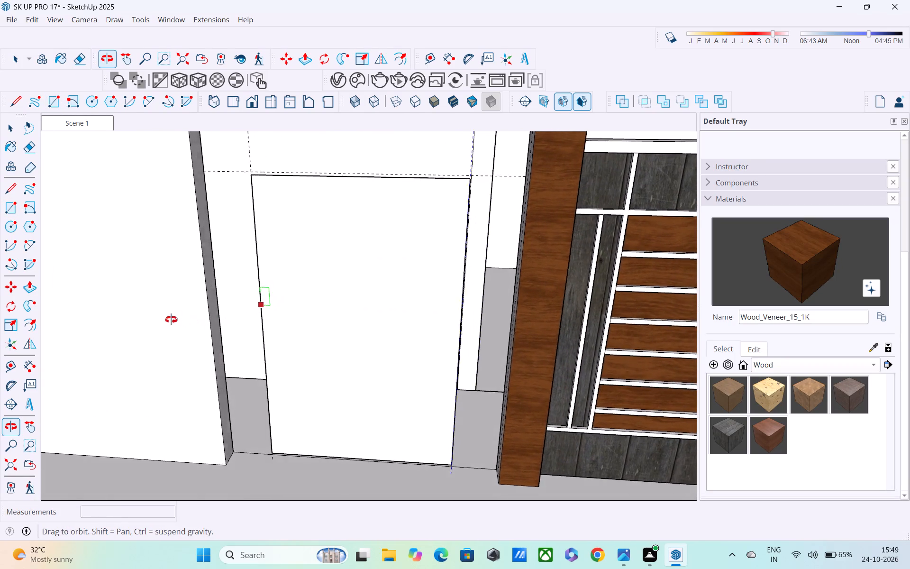
middle_click_drag(171, 320, 170, 319)
scroll(241, 296, "up", 3)
middle_click_drag(219, 294, 322, 308)
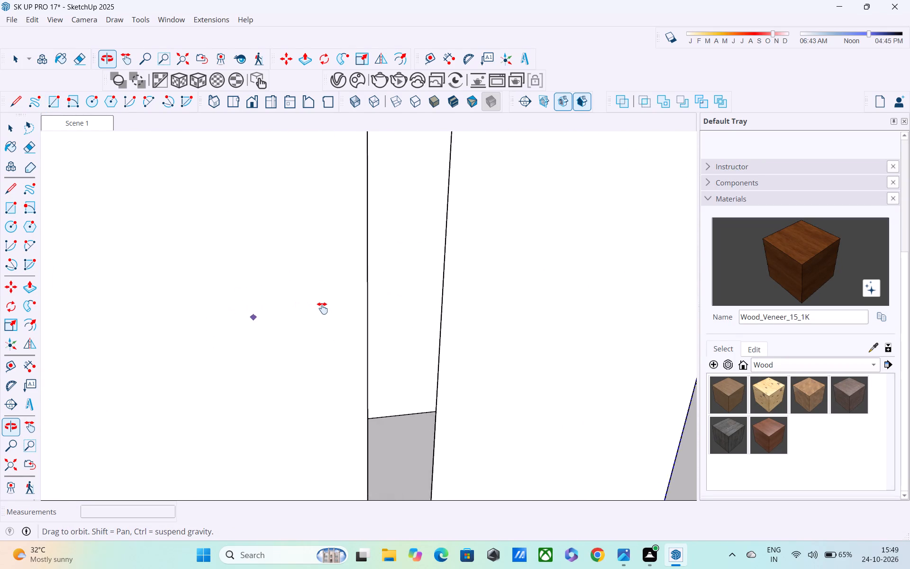
middle_click_drag(322, 308, 311, 279)
scroll(312, 278, "down", 5)
middle_click_drag(419, 295, 387, 293)
scroll(387, 293, "down", 2)
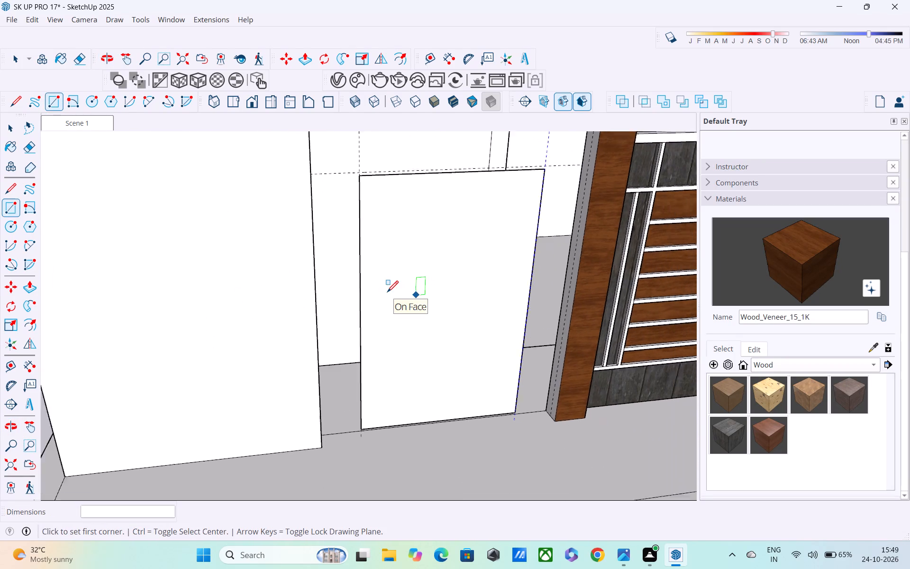
scroll(387, 293, "down", 2)
middle_click_drag(387, 293, 327, 220)
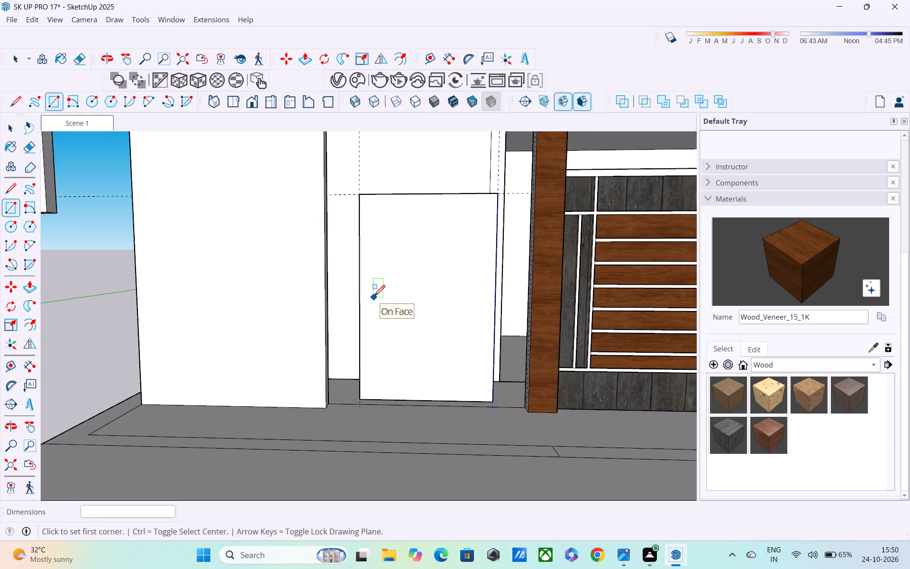
Offset the door rectangle inward by about 11 1/2" to outline an inner panel.
key("f")
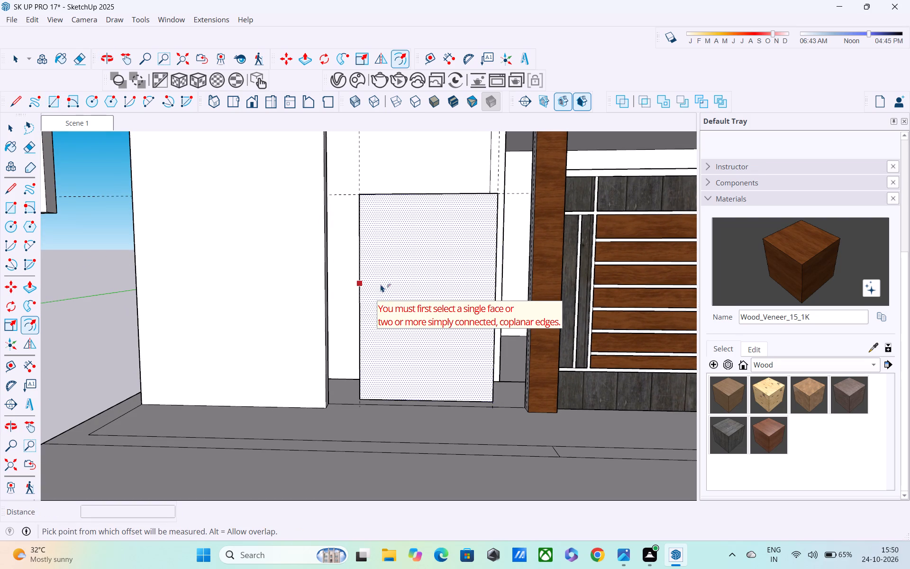
left_click(381, 284)
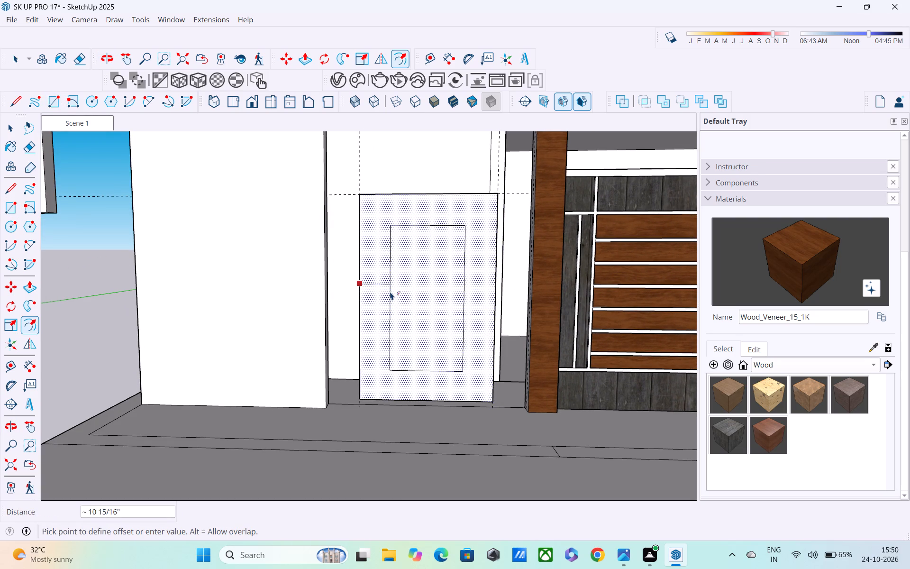
left_click(391, 316)
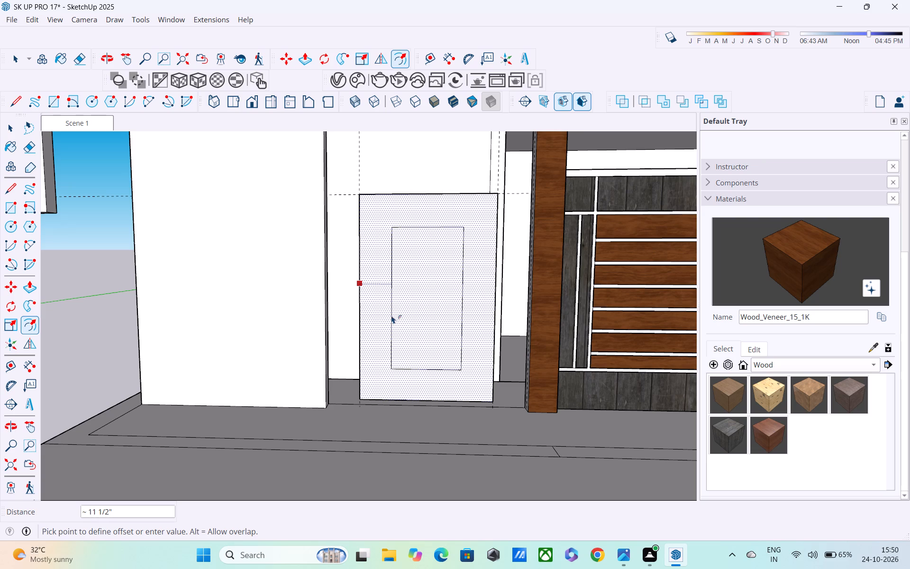
Draw a 1' horizontal line from the door rectangle's side edge to the white wall's end face, near the rectangle's top.
middle_click_drag(341, 307, 237, 316)
scroll(341, 307, "up", 1)
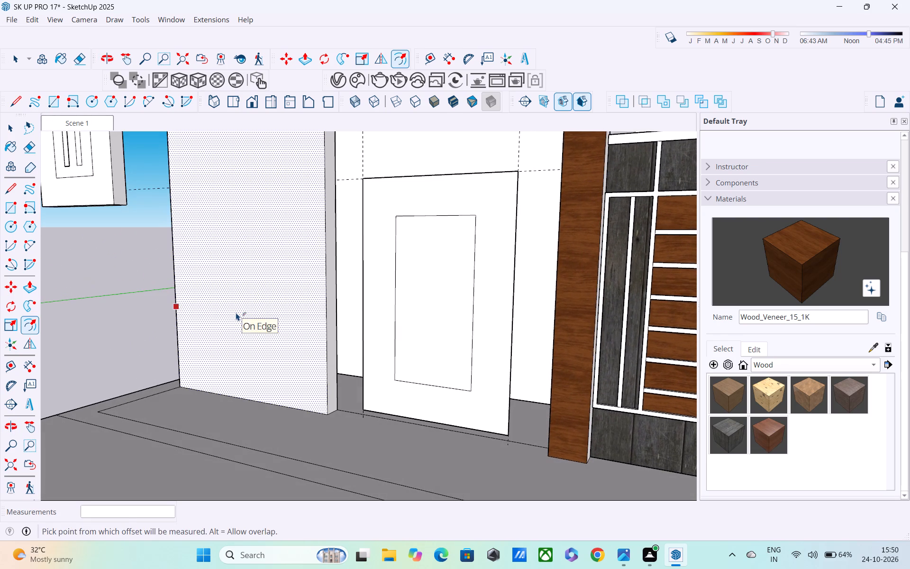
key("l")
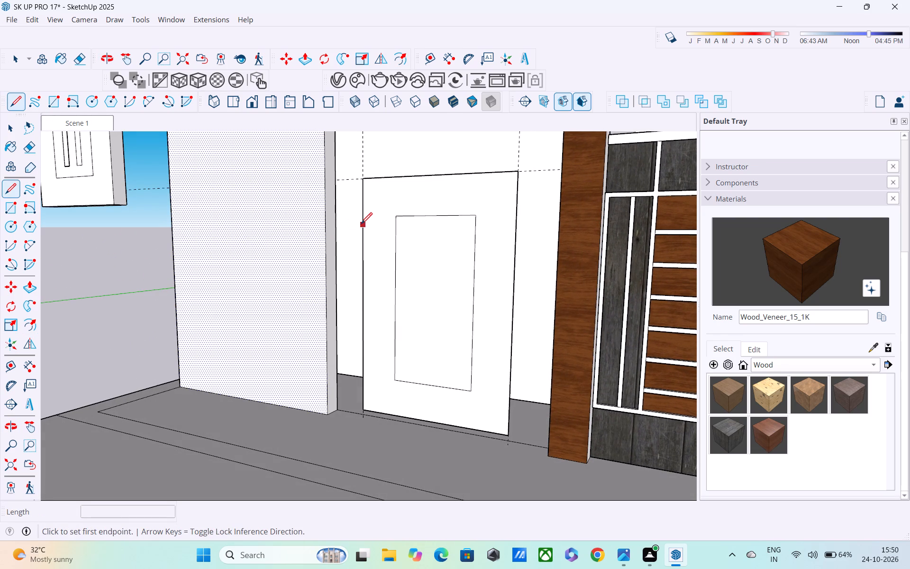
left_click(361, 225)
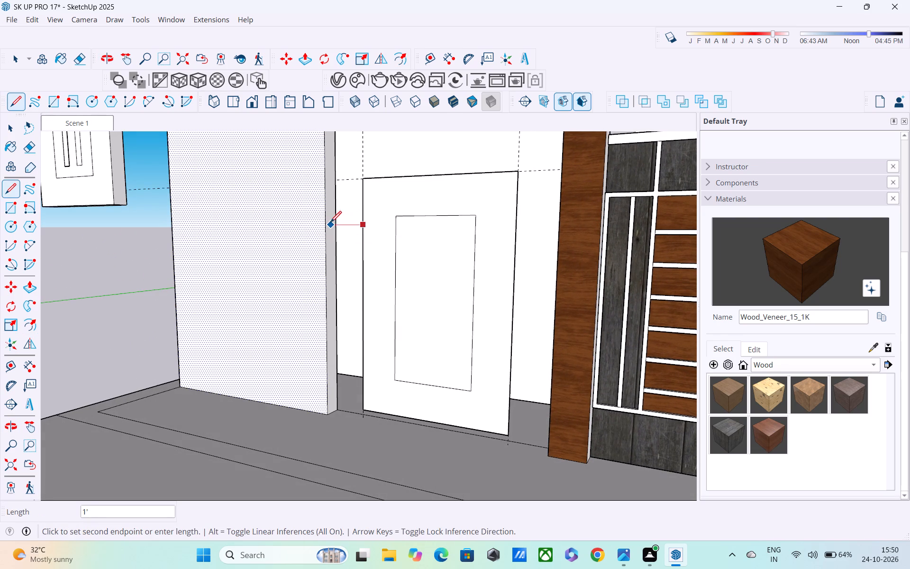
left_click(329, 225)
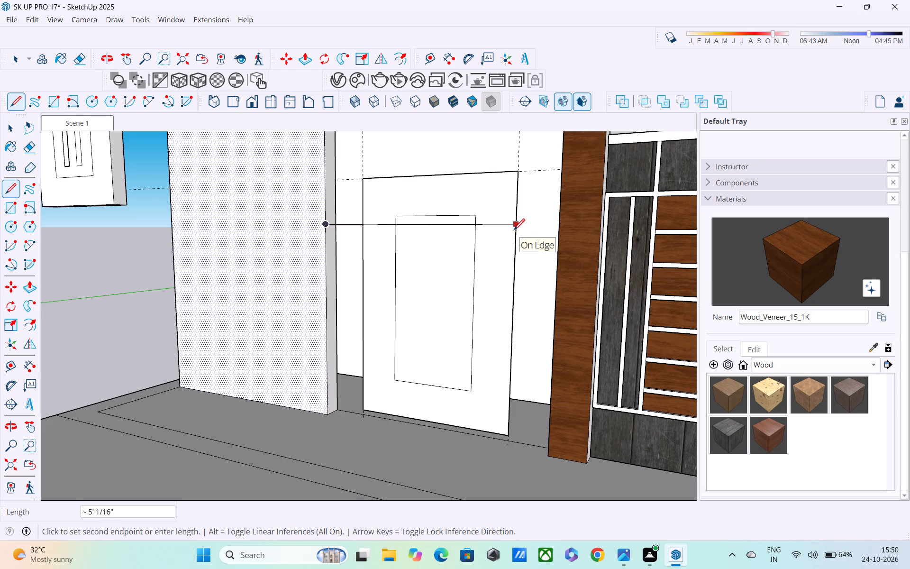
key("Escape")
middle_click_drag(514, 227, 468, 257)
middle_click_drag(328, 208, 327, 207)
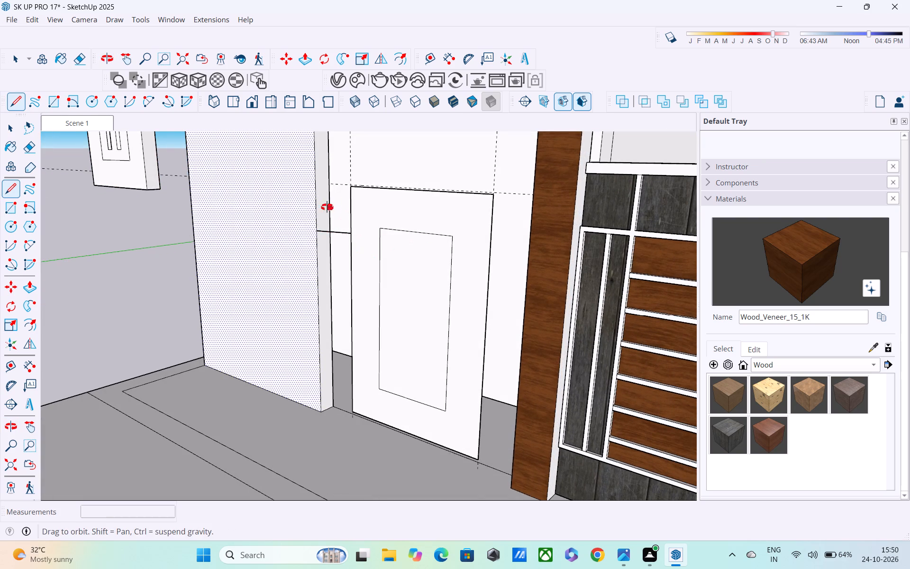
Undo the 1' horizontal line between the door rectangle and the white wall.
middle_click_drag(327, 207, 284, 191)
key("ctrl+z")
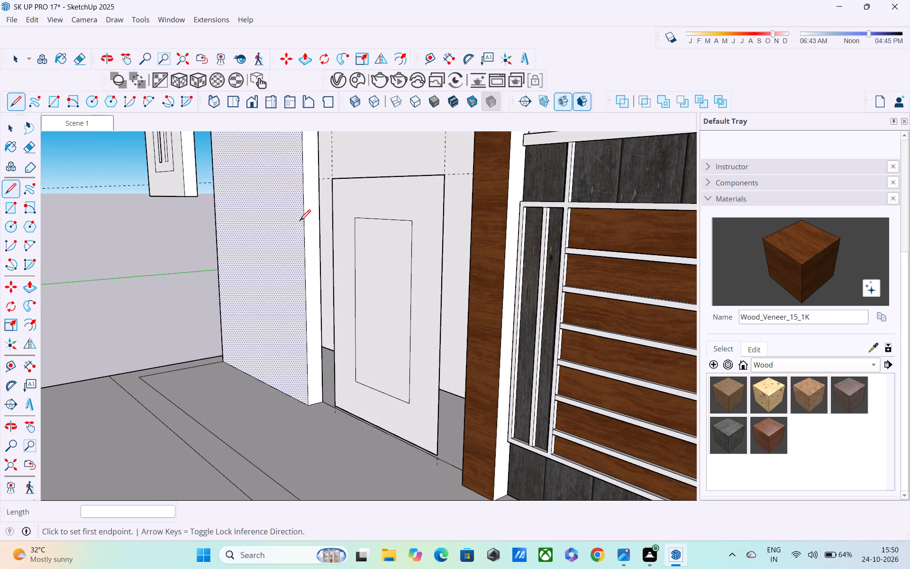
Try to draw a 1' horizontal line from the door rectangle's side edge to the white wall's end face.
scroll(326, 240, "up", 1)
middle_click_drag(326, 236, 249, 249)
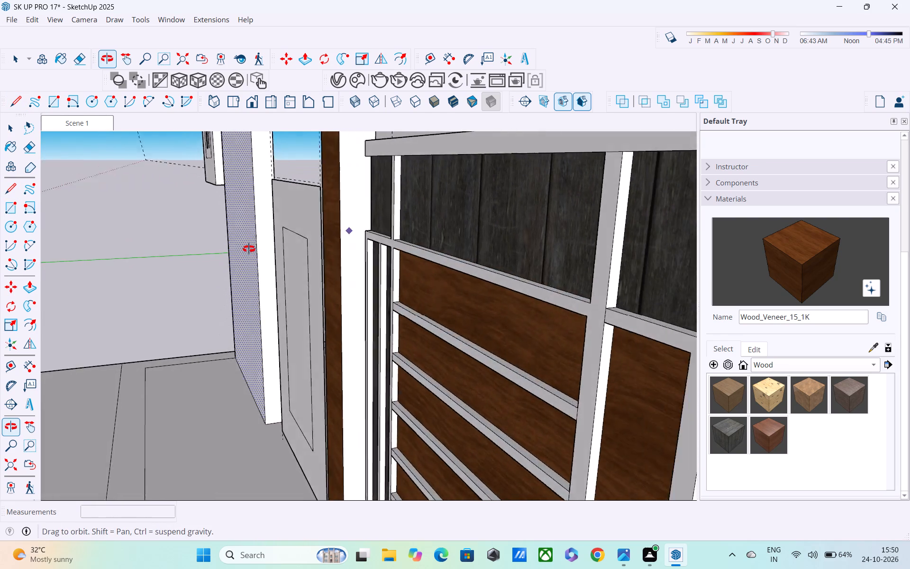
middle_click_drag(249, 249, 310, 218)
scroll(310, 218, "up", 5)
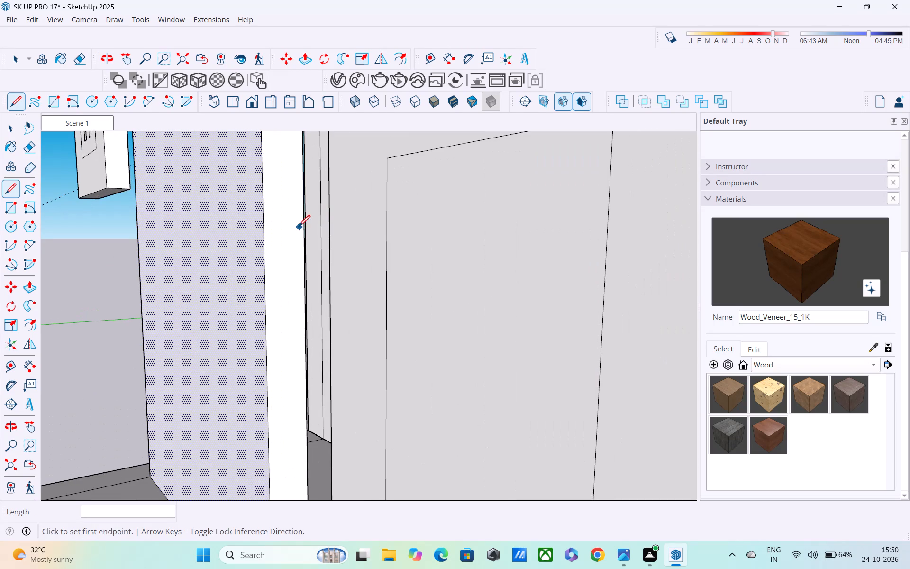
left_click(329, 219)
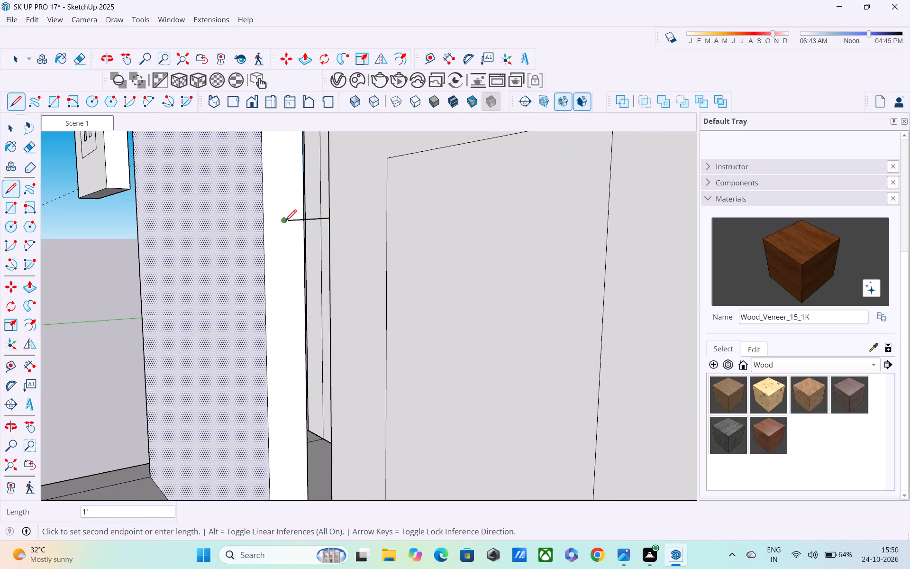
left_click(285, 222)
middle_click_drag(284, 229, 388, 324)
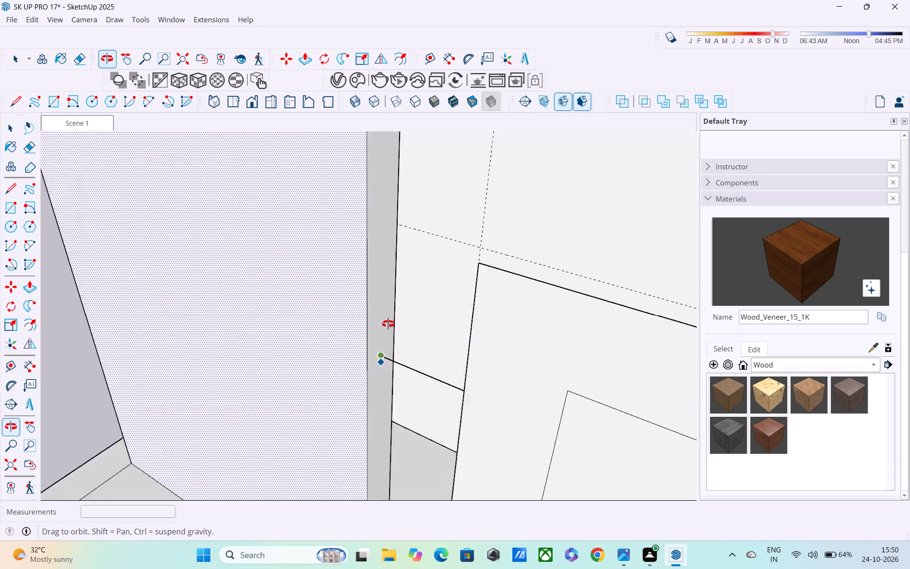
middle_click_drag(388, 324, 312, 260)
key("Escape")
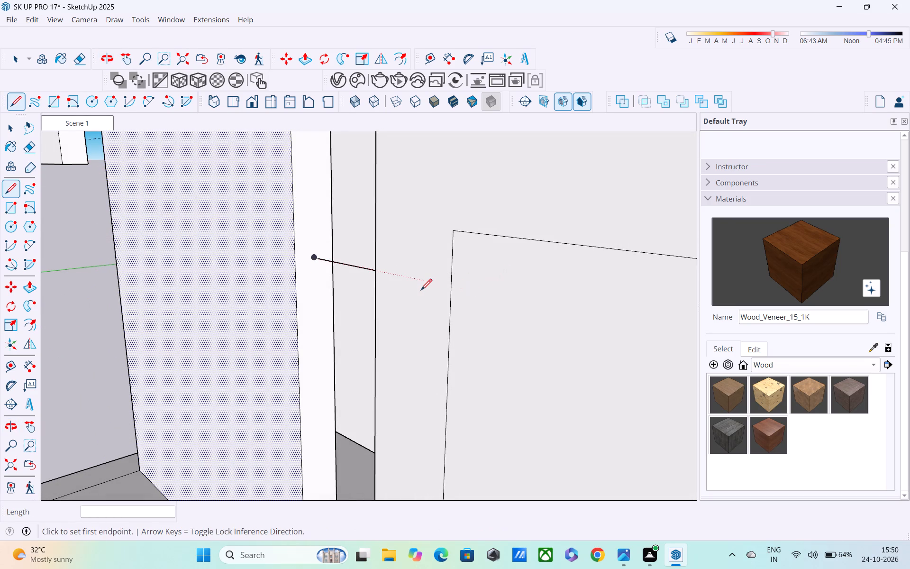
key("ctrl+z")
Draw a 1' horizontal line from the door rectangle's side edge to the white wall's end face, slightly below the inner panel's top.
middle_click_drag(369, 267, 369, 262)
left_click(376, 256)
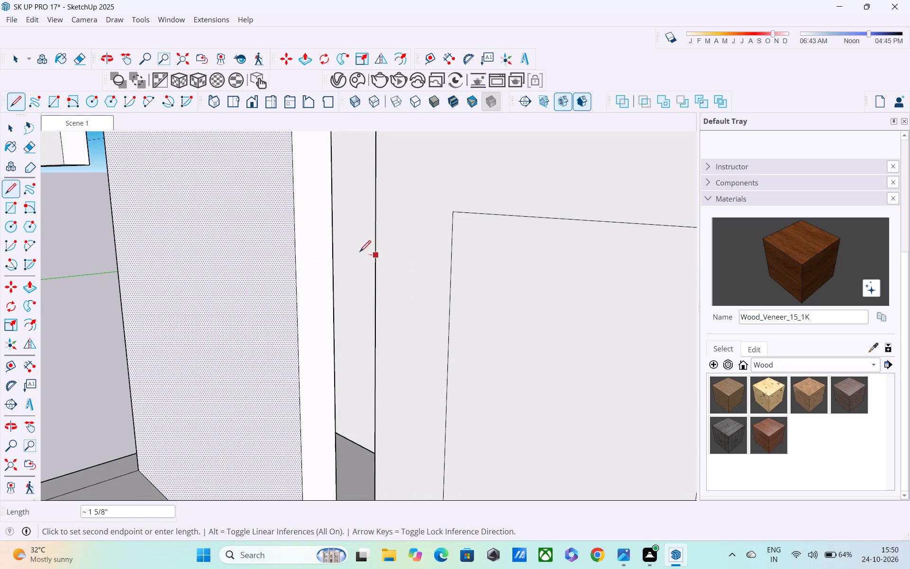
left_click(311, 246)
middle_click_drag(321, 285, 380, 98)
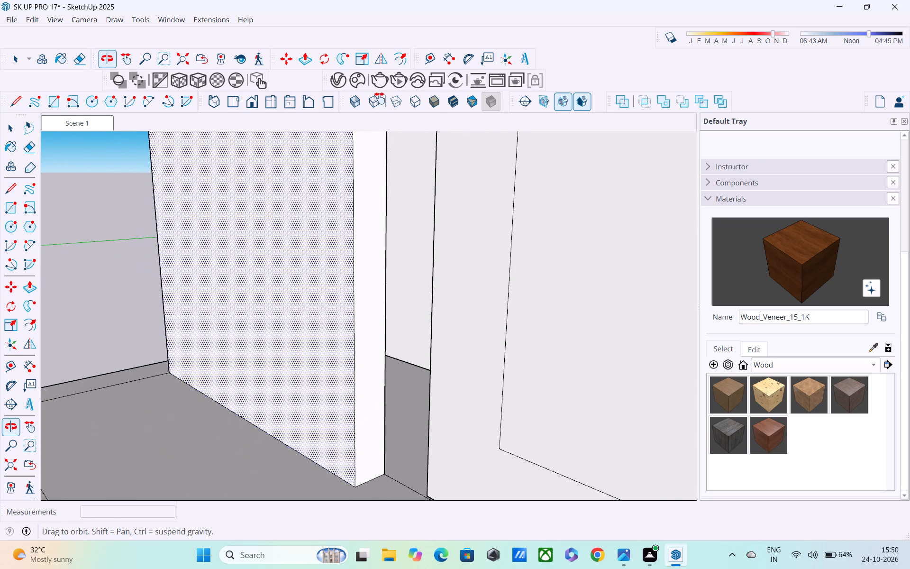
middle_click_drag(380, 98, 380, 98)
scroll(376, 166, "down", 2)
middle_click_drag(374, 275, 372, 258)
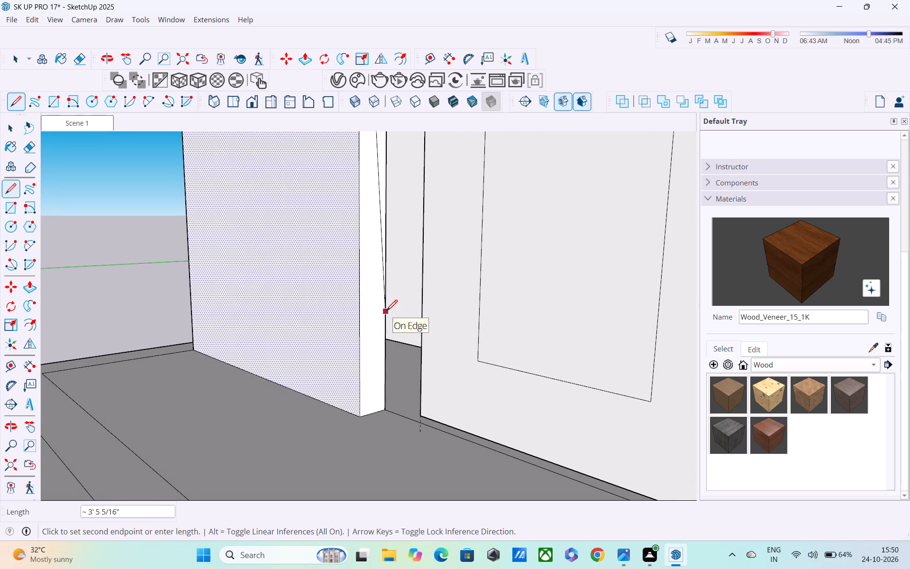
Draw a 1' wide rectangle from the line's end on the white wall down to the floor, filling the gap beside the door.
key("r")
middle_click_drag(393, 274, 409, 437, "shift")
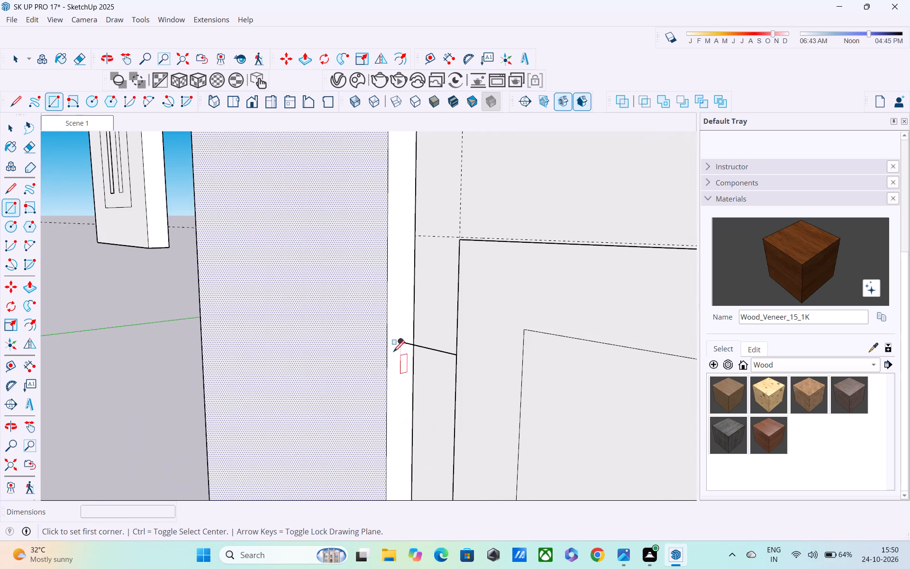
left_click(400, 346)
middle_click_drag(416, 426, 393, 163, "shift")
left_click(412, 264)
Draw a matching rectangle 1' wide and about 4' 11 1/2" high between the door's other side and the gate pillar, reaching the floor.
scroll(412, 267, "down", 2)
middle_click_drag(414, 273, 434, 292)
middle_click_drag(436, 292, 339, 296, "shift")
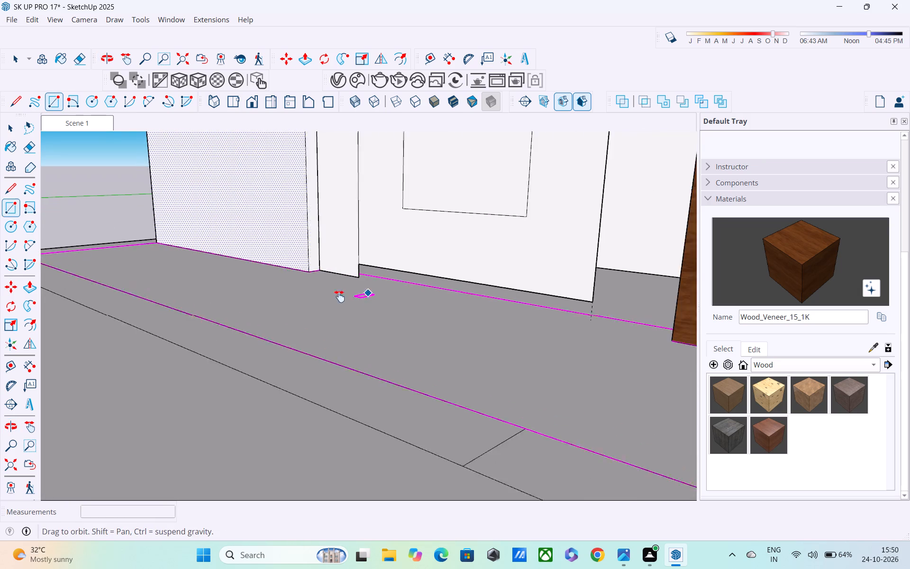
middle_click_drag(339, 296, 220, 314, "shift")
middle_click_drag(228, 279, 146, 279)
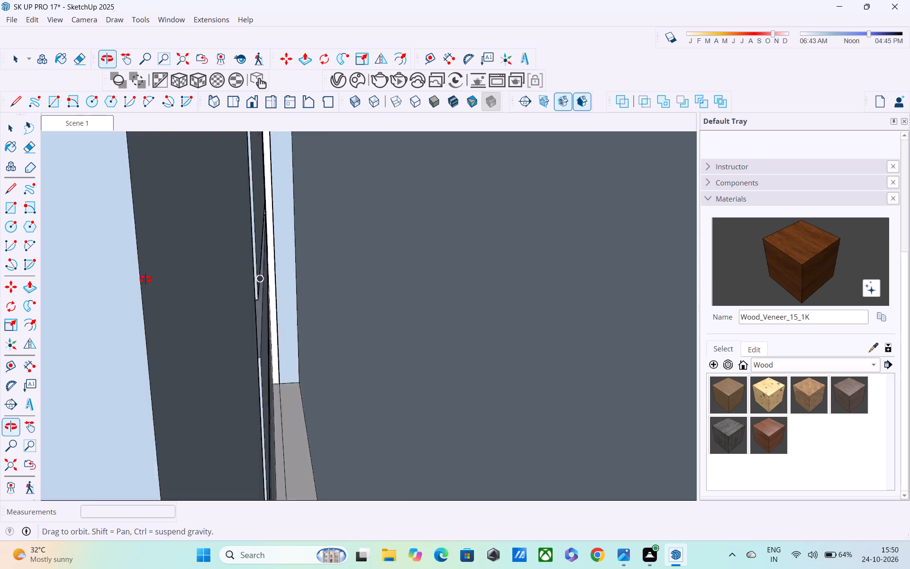
middle_click_drag(146, 279, 291, 319)
scroll(304, 311, "down", 4)
middle_click_drag(328, 308, 327, 309, "shift")
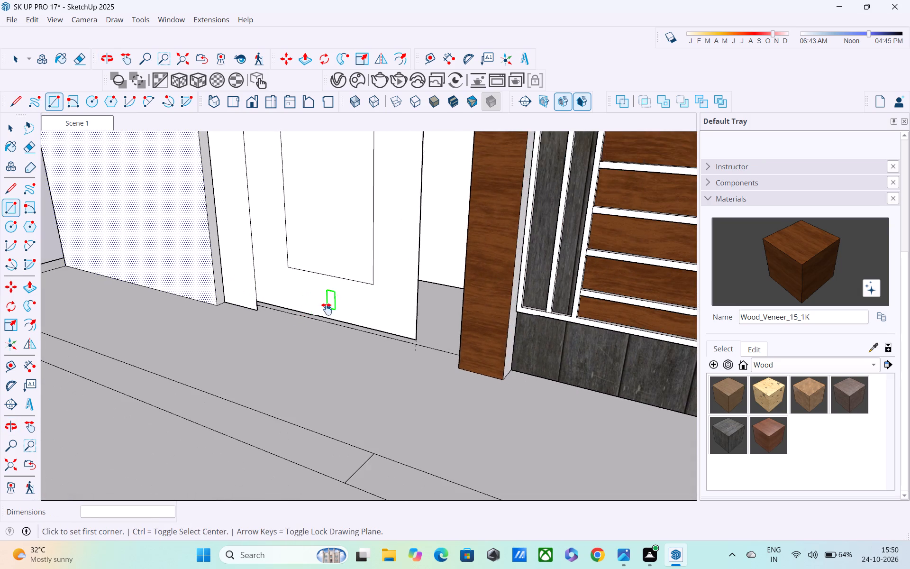
middle_click_drag(327, 309, 242, 389, "shift")
scroll(252, 370, "down", 4)
middle_click_drag(269, 356, 314, 371, "shift")
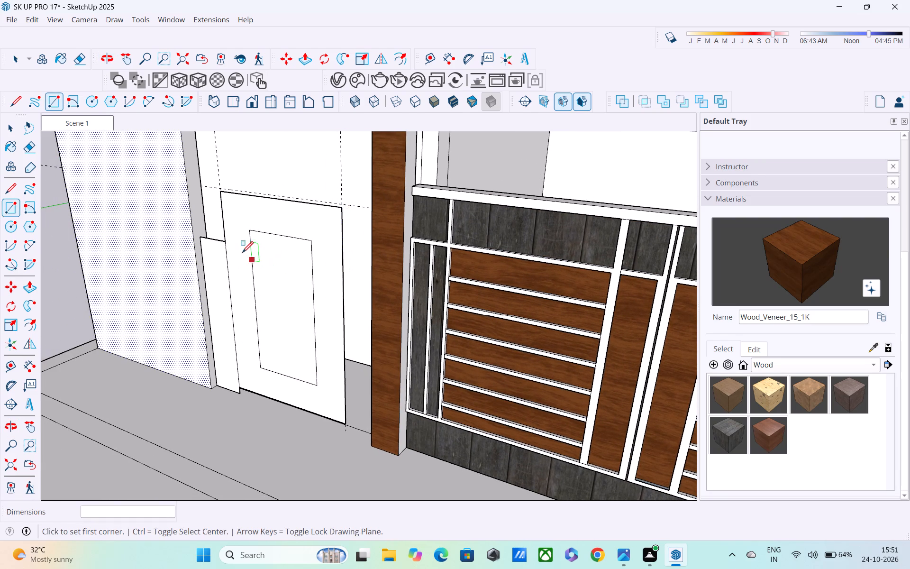
left_click(342, 268)
middle_click_drag(361, 314, 399, 266)
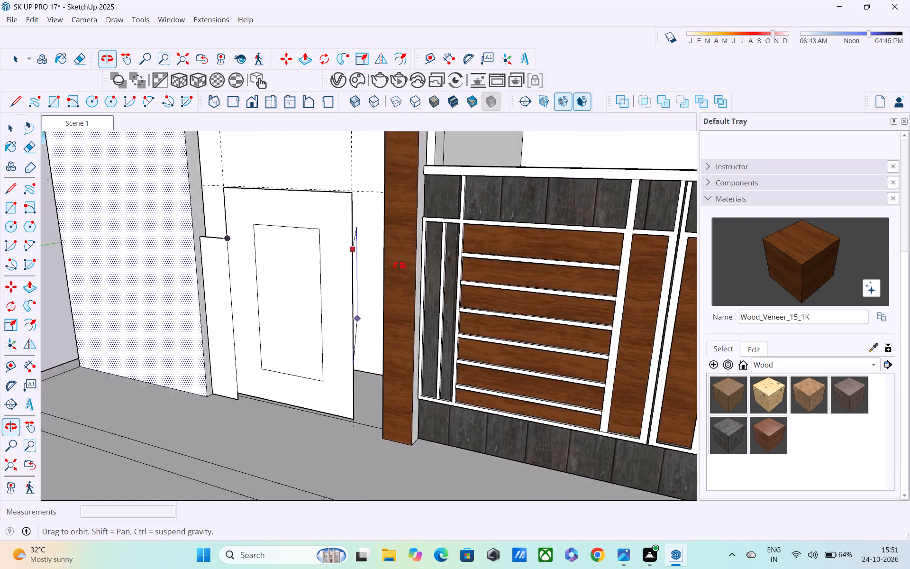
middle_click_drag(399, 266, 617, 293)
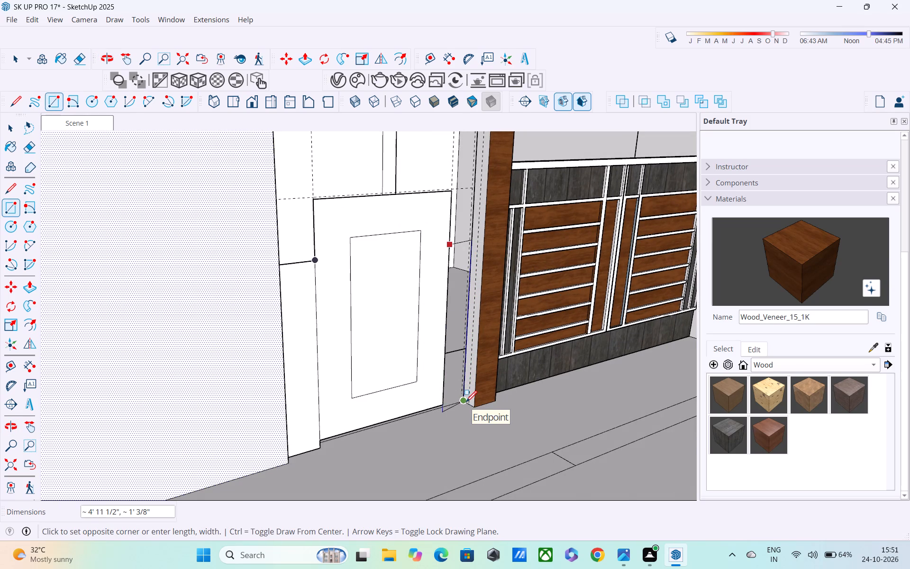
scroll(466, 403, "up", 12)
left_click(471, 404)
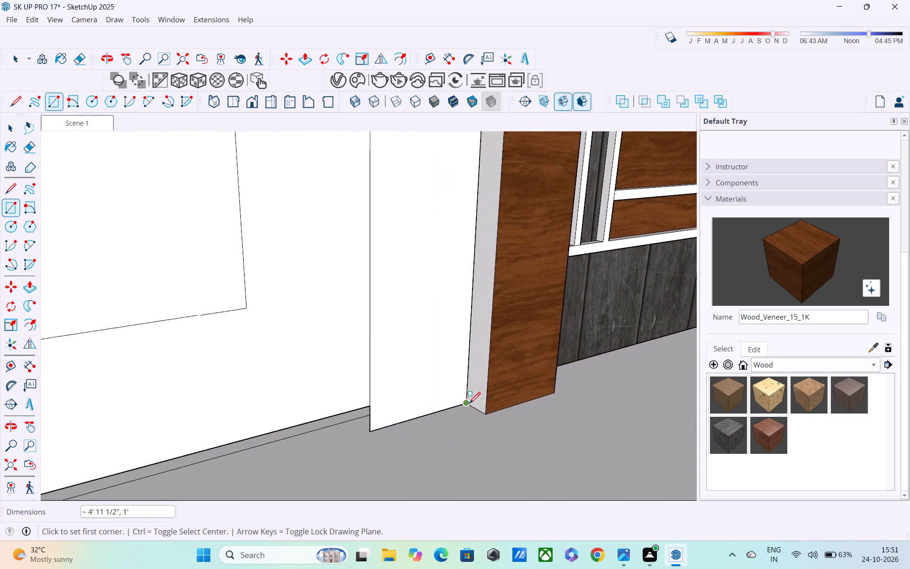
Push/Pull the door's outer frame face 3" forward, leaving the inner panel recessed.
scroll(469, 404, "down", 5)
middle_click_drag(458, 406, 360, 360)
scroll(345, 347, "down", 13)
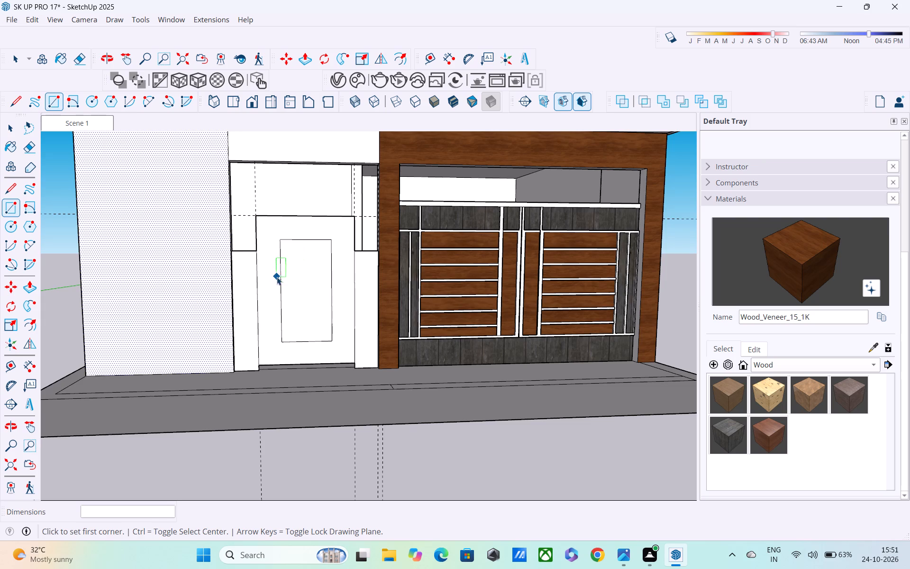
key("space")
key("space")
middle_click_drag(276, 278, 267, 334)
scroll(279, 277, "up", 4)
key("p")
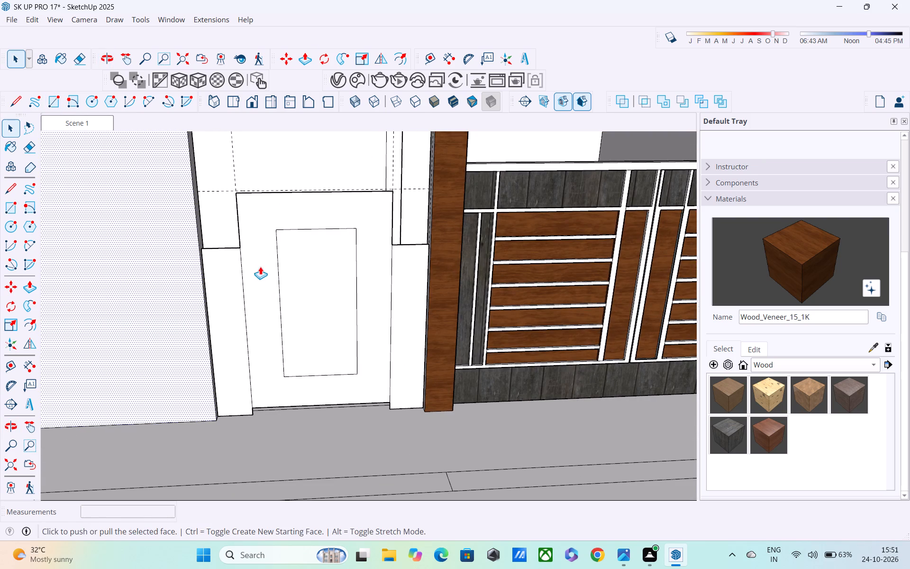
key("space")
left_click(255, 266)
key("p")
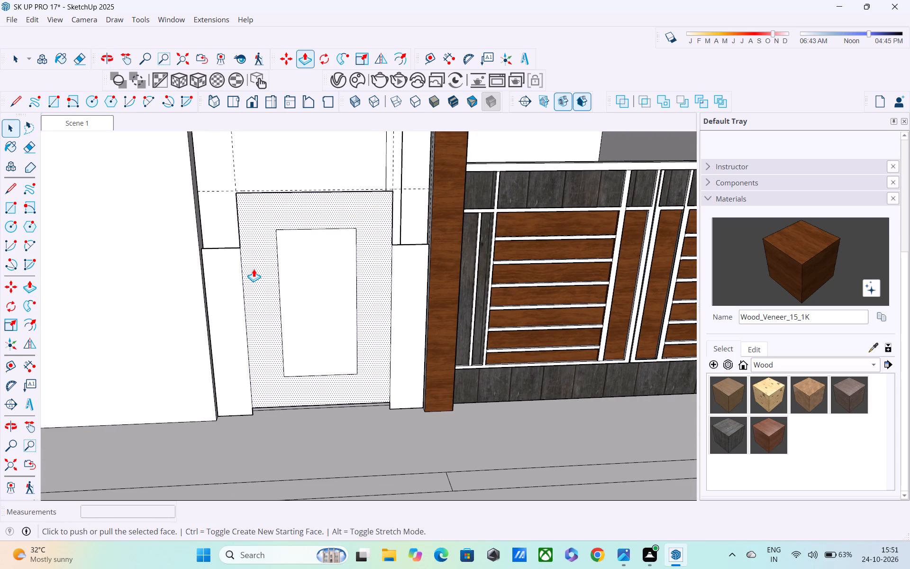
left_click(254, 269)
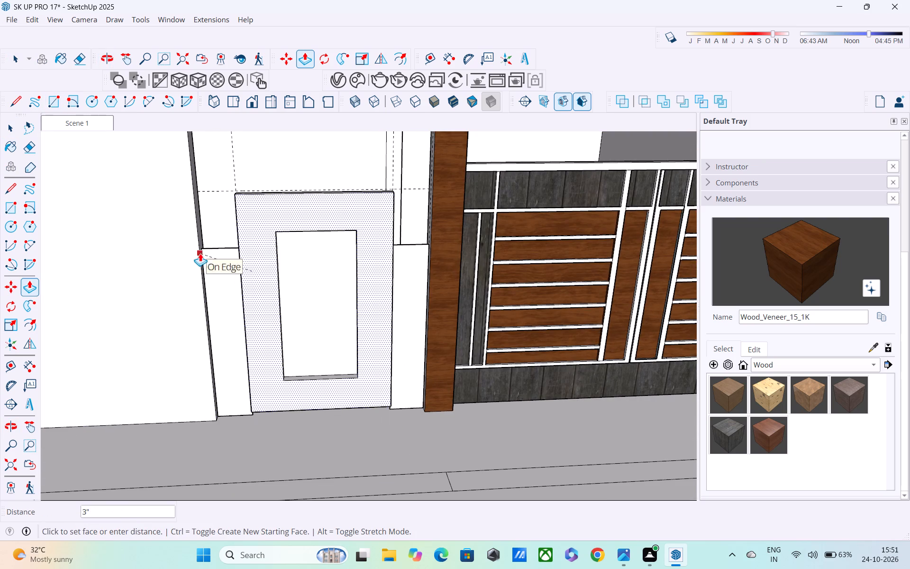
left_click(200, 253)
Draw a narrow vertical rectangle about 3" wide and 2' 3" high on the door's recessed inner panel, near the white wall side.
middle_click_drag(248, 264, 230, 236)
scroll(230, 236, "down", 2)
middle_click_drag(248, 242, 211, 223)
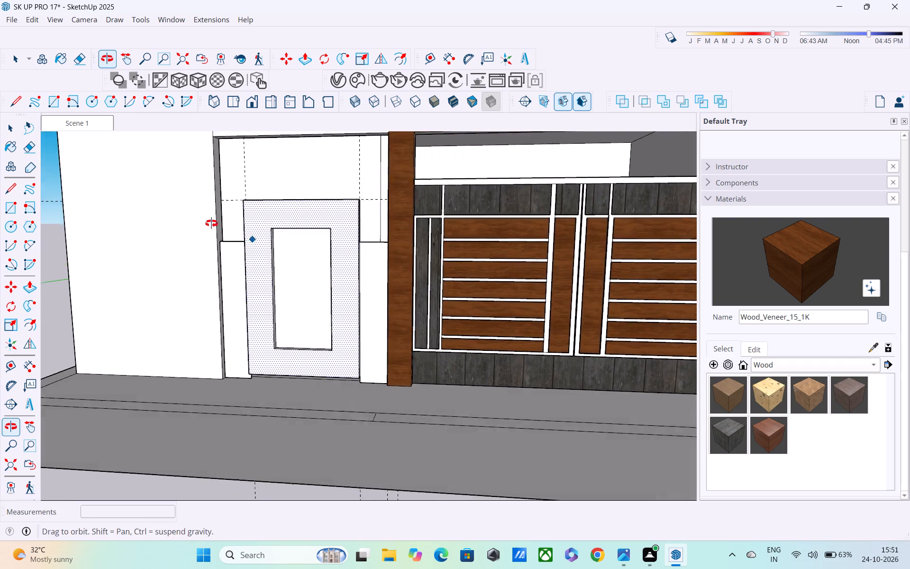
middle_click_drag(211, 223, 206, 223)
scroll(292, 250, "up", 3)
key("space")
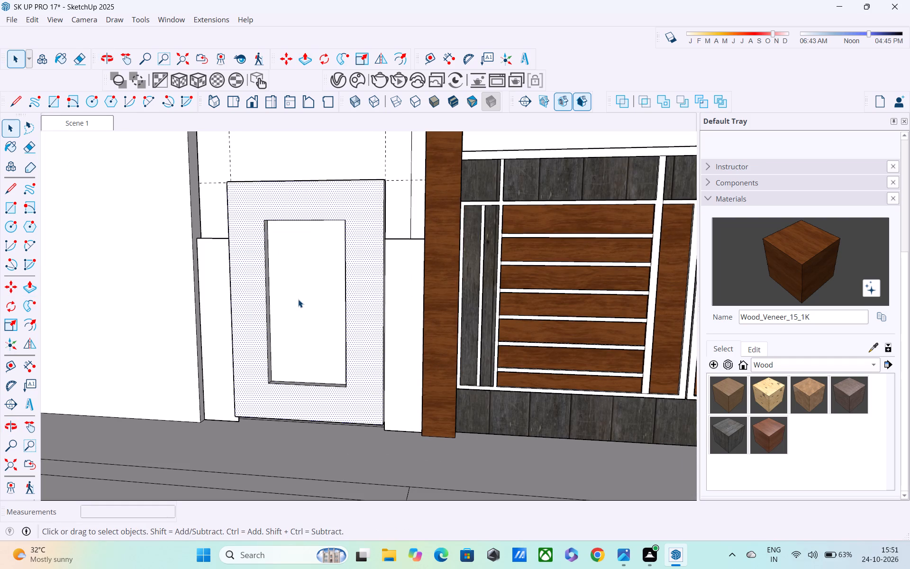
key("r")
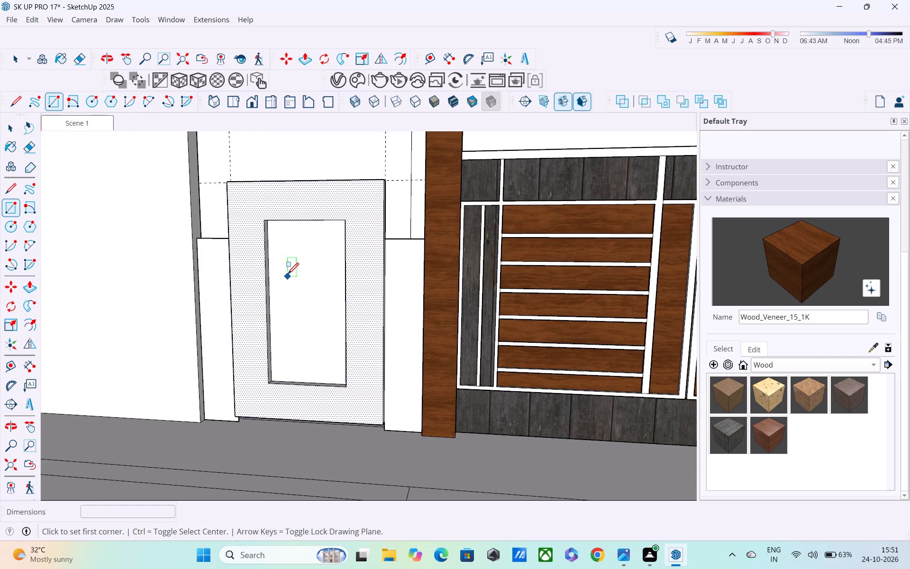
left_click(288, 268)
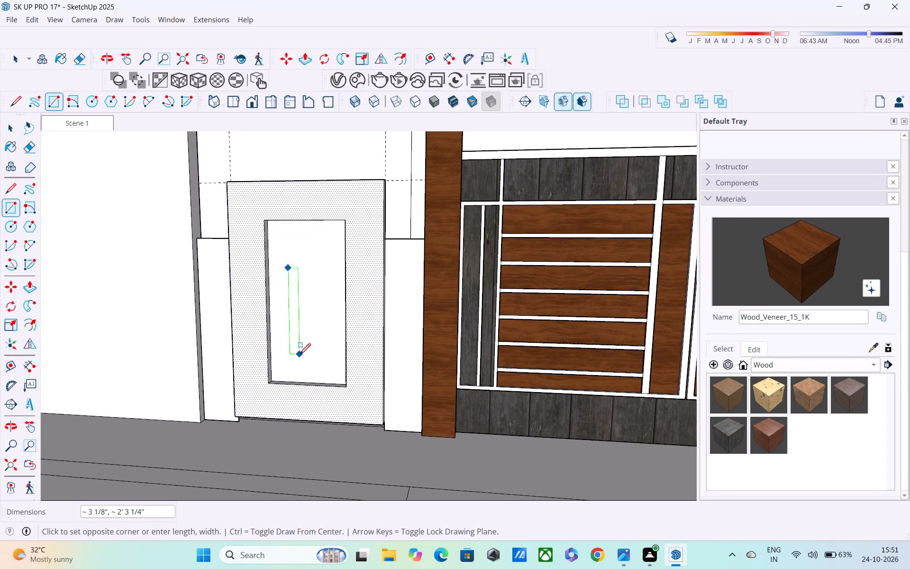
left_click(300, 357)
Copy the narrow rectangle's four edges about 8 11/16" sideways across the inner panel toward the gate pillar.
key("space")
left_click(300, 329)
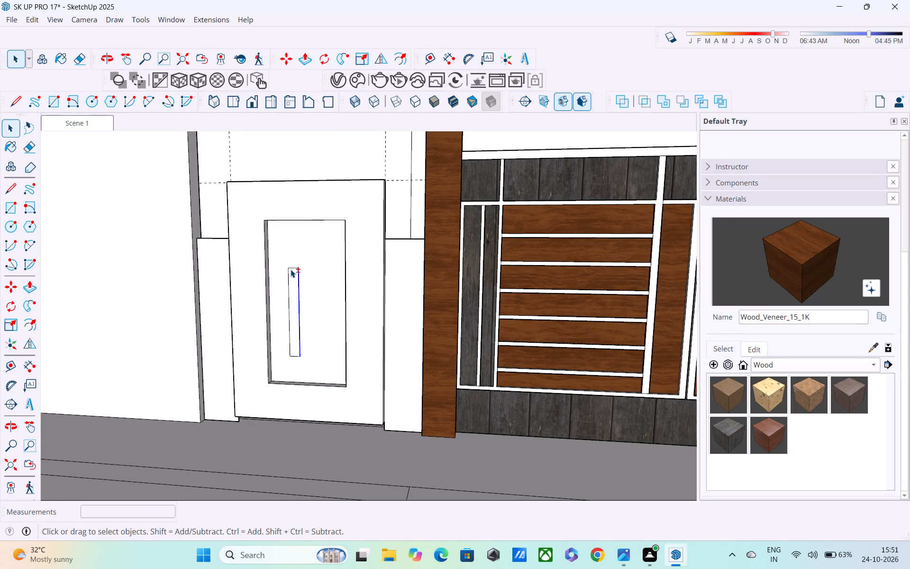
left_click(291, 269, "shift")
left_click(288, 312, "shift")
left_click(295, 355, "shift")
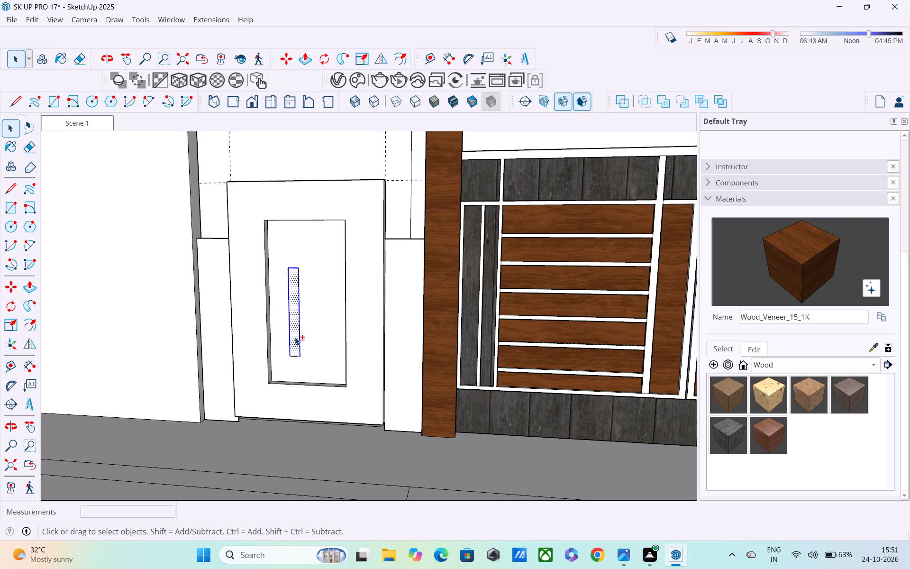
left_click(295, 337, "shift")
left_click(293, 355, "shift")
key("m")
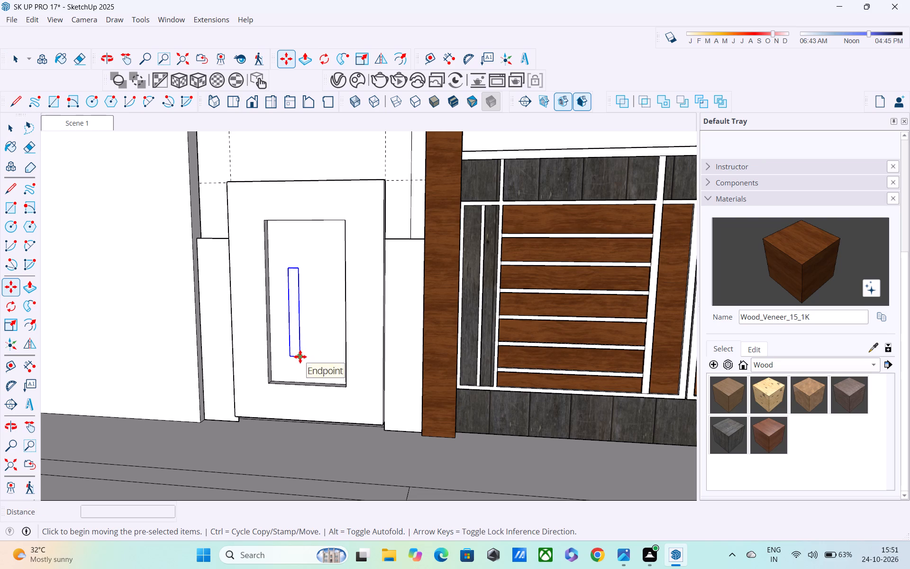
left_click(299, 357)
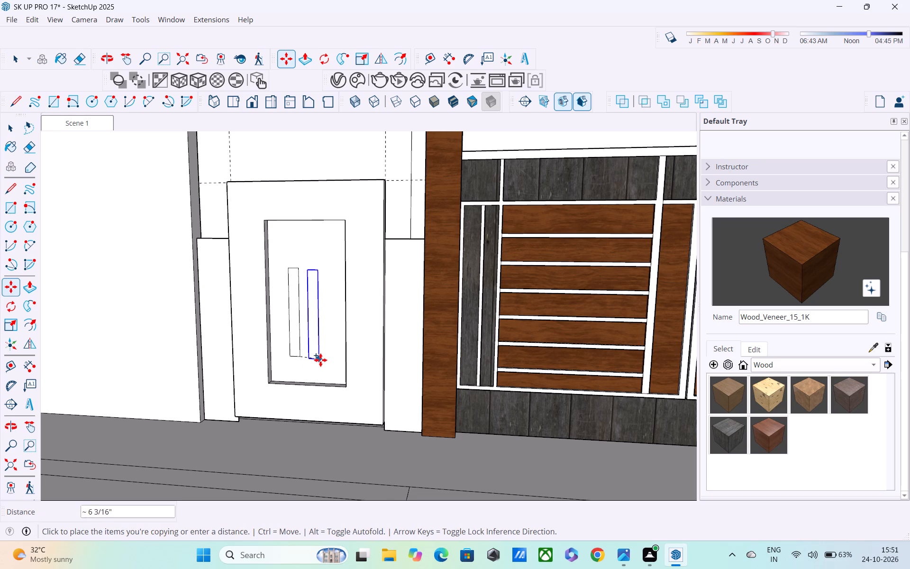
middle_click_drag(326, 357, 413, 357)
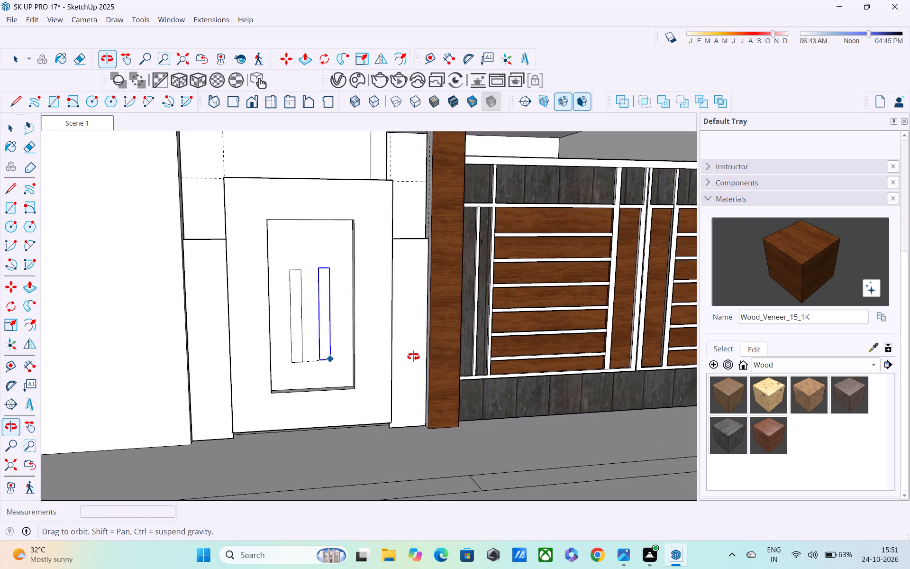
middle_click_drag(413, 357, 435, 356)
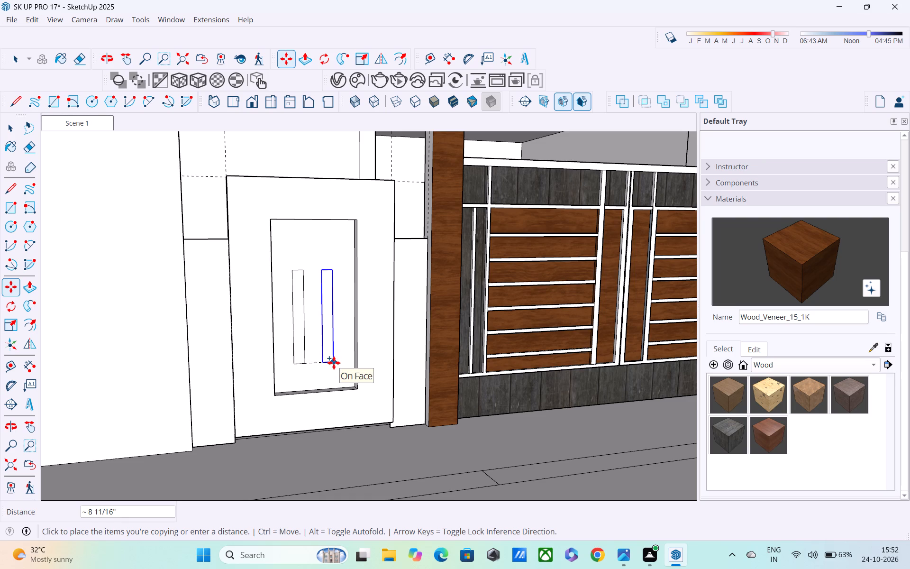
left_click(334, 363)
middle_click_drag(334, 365, 244, 363)
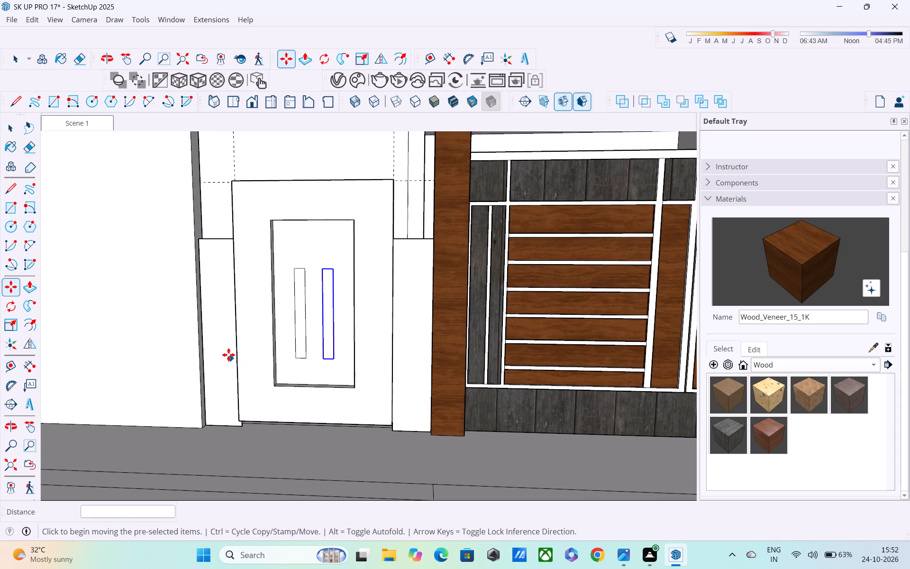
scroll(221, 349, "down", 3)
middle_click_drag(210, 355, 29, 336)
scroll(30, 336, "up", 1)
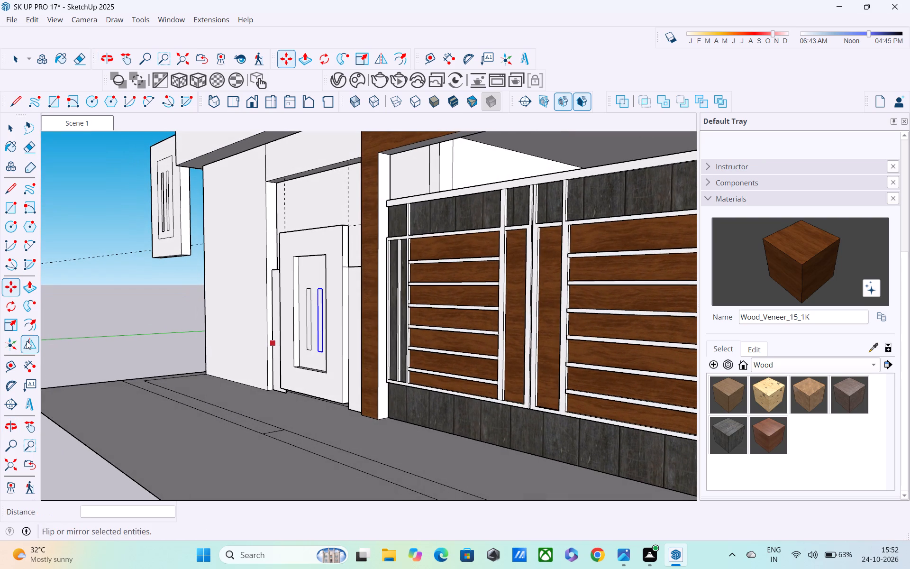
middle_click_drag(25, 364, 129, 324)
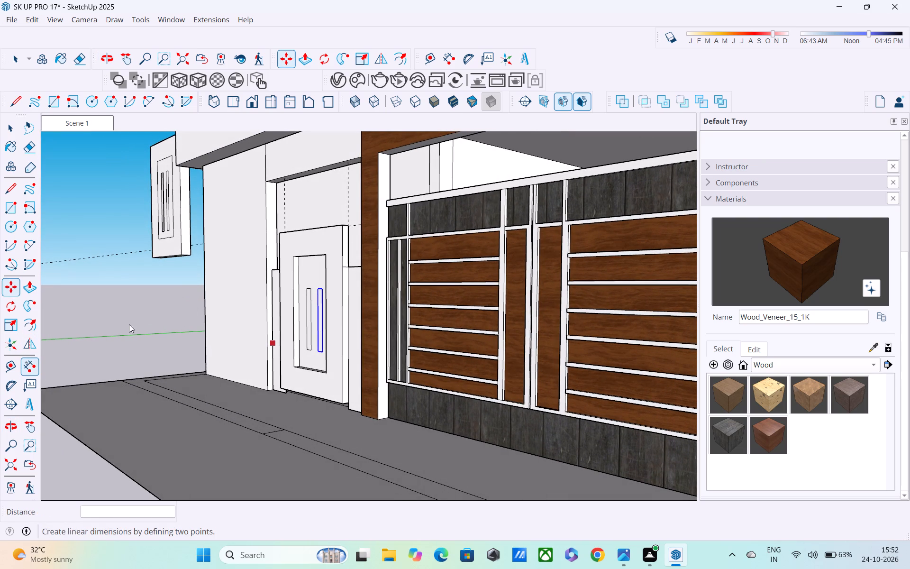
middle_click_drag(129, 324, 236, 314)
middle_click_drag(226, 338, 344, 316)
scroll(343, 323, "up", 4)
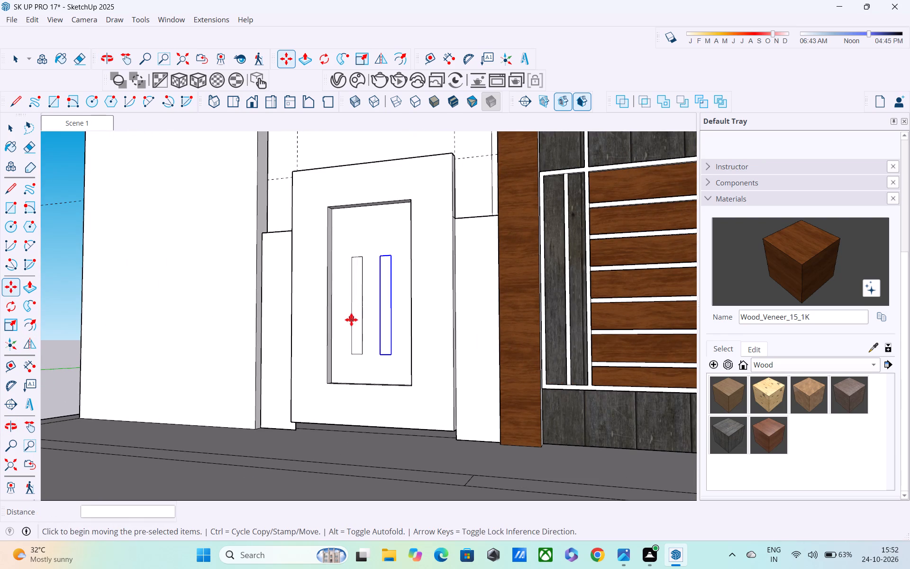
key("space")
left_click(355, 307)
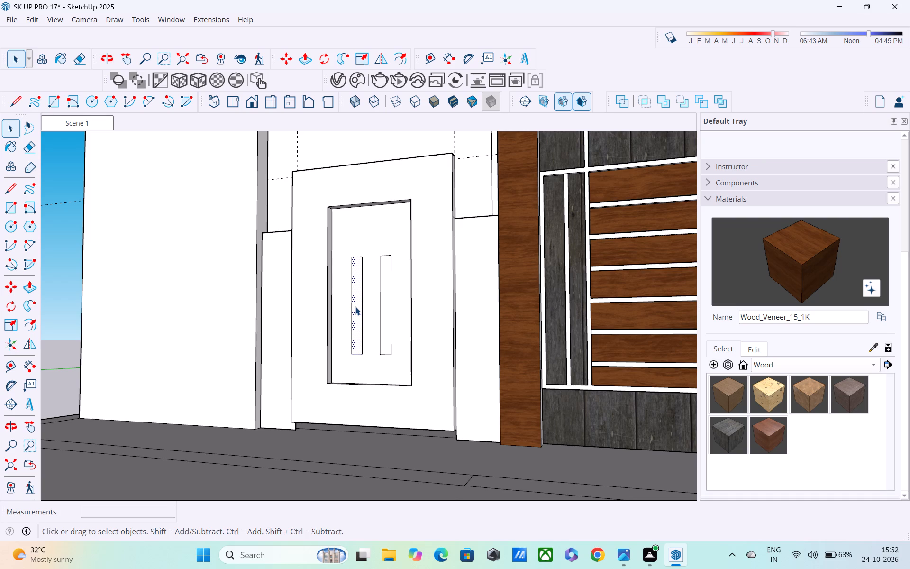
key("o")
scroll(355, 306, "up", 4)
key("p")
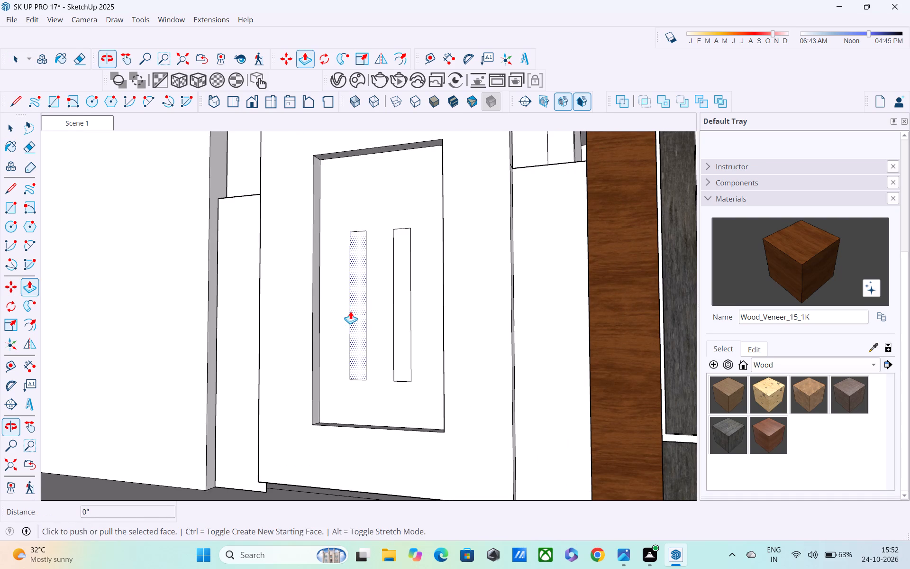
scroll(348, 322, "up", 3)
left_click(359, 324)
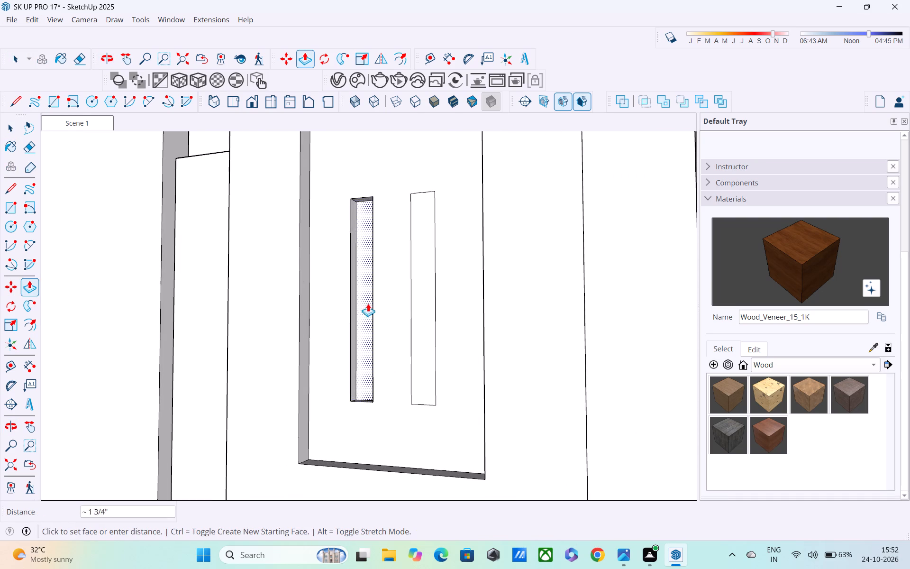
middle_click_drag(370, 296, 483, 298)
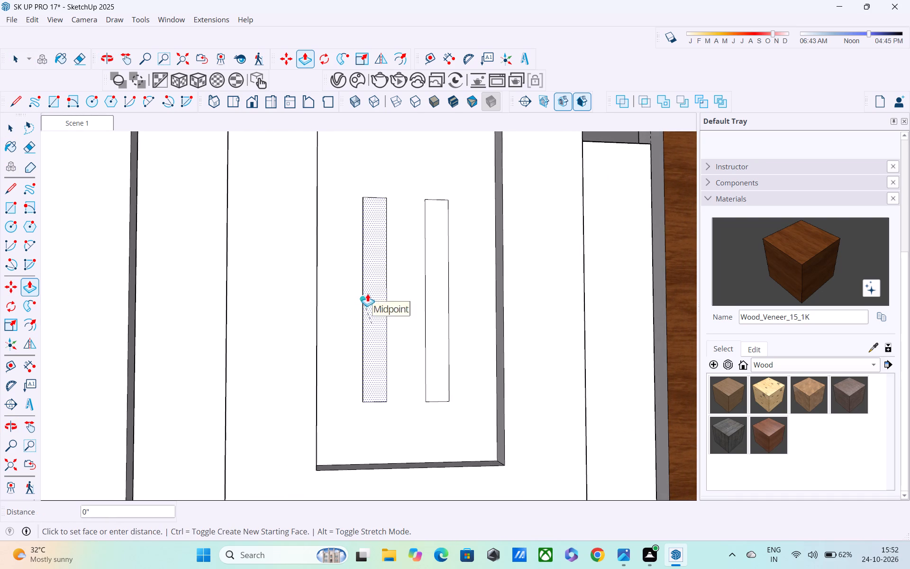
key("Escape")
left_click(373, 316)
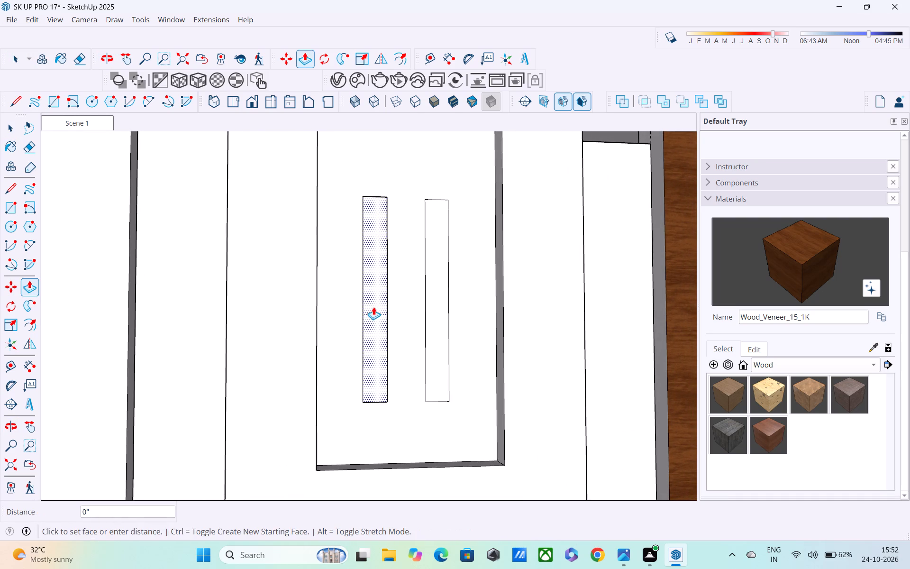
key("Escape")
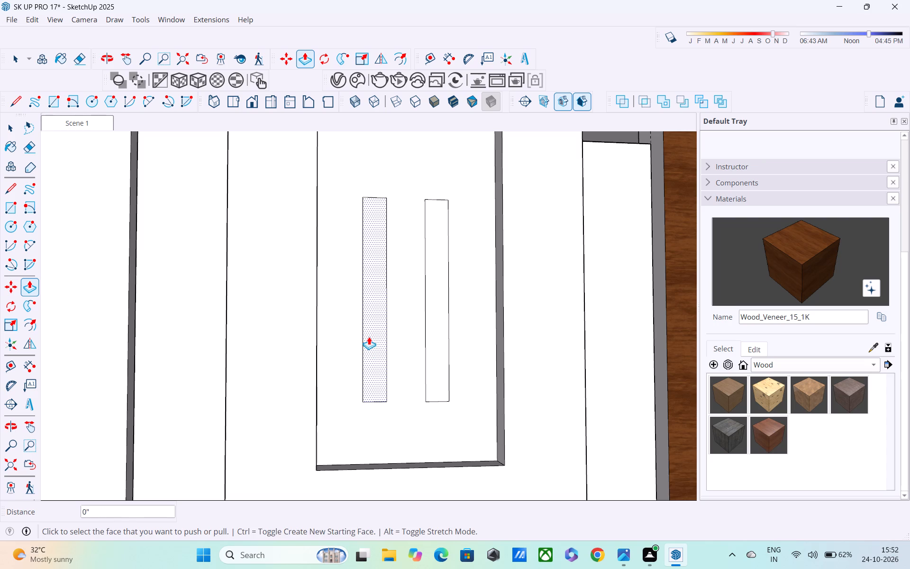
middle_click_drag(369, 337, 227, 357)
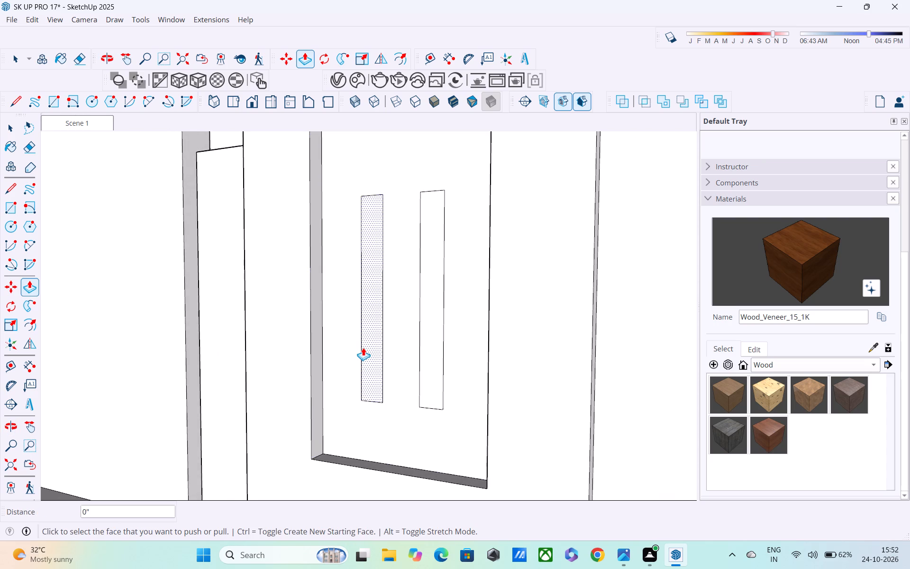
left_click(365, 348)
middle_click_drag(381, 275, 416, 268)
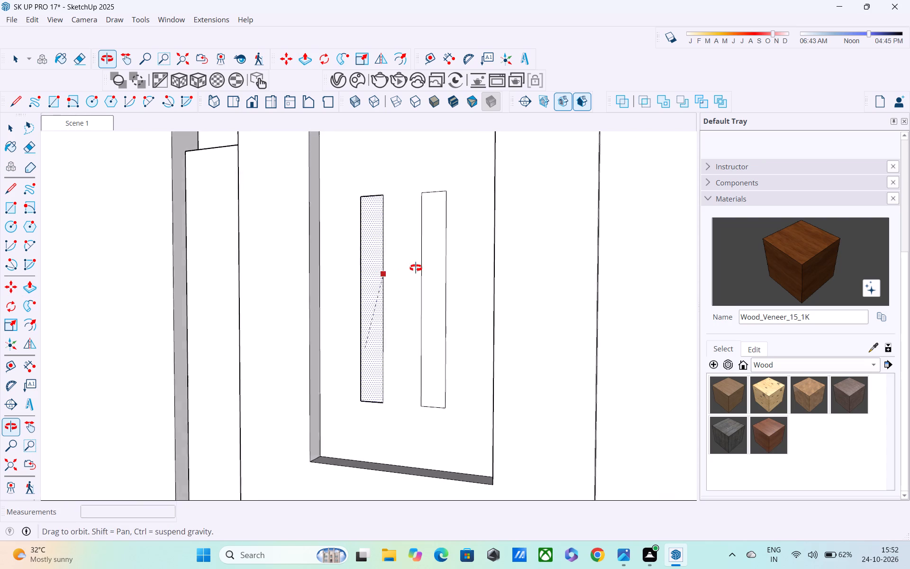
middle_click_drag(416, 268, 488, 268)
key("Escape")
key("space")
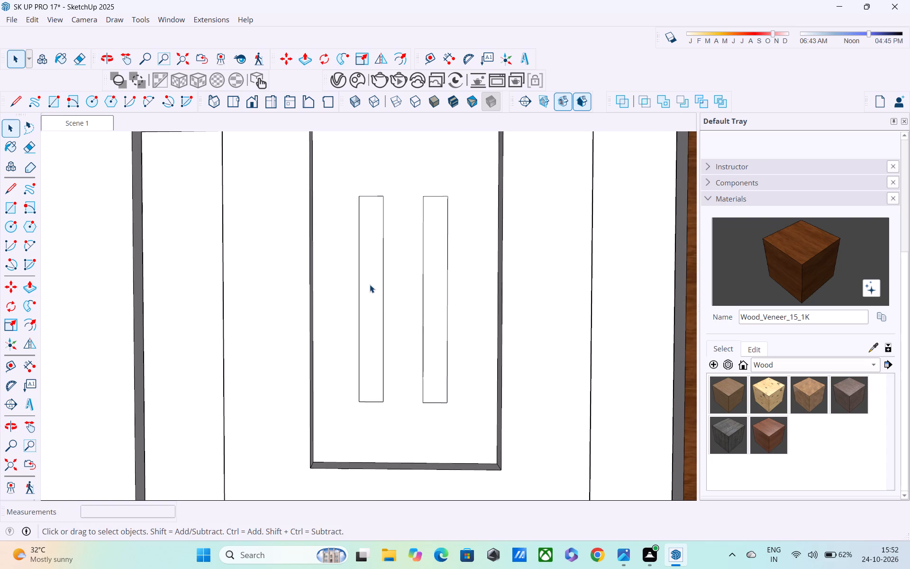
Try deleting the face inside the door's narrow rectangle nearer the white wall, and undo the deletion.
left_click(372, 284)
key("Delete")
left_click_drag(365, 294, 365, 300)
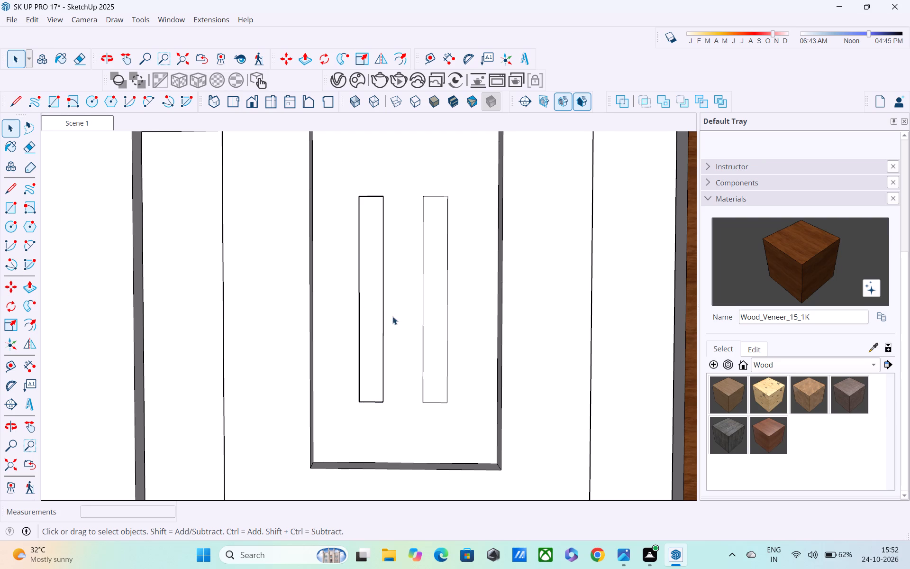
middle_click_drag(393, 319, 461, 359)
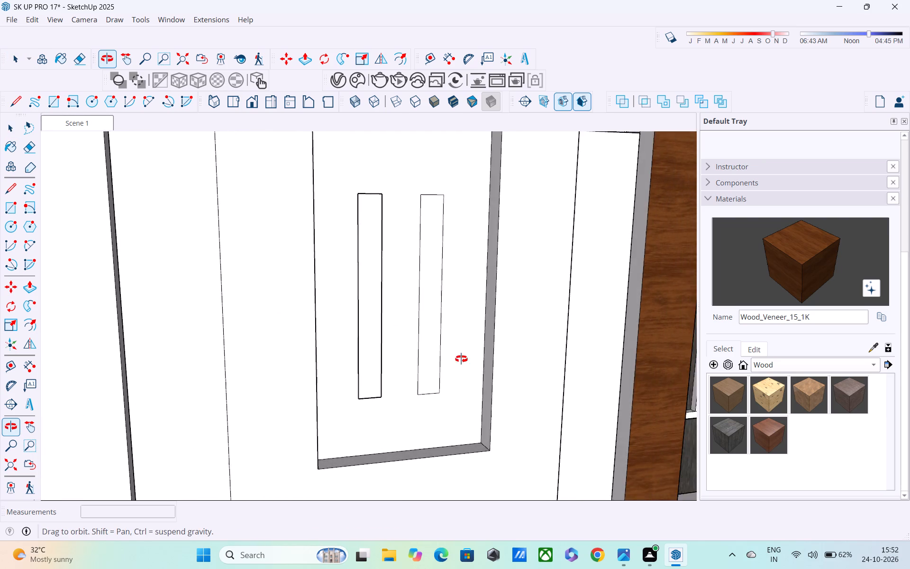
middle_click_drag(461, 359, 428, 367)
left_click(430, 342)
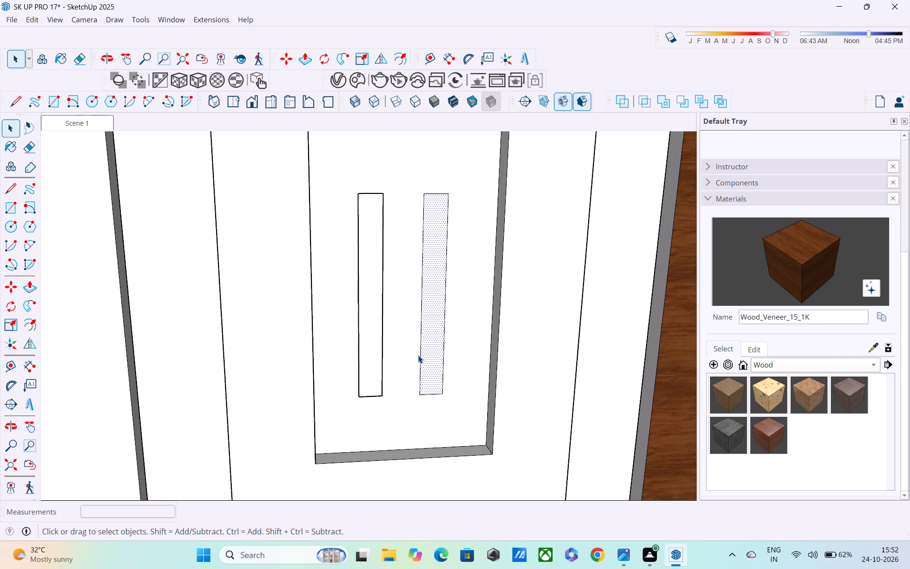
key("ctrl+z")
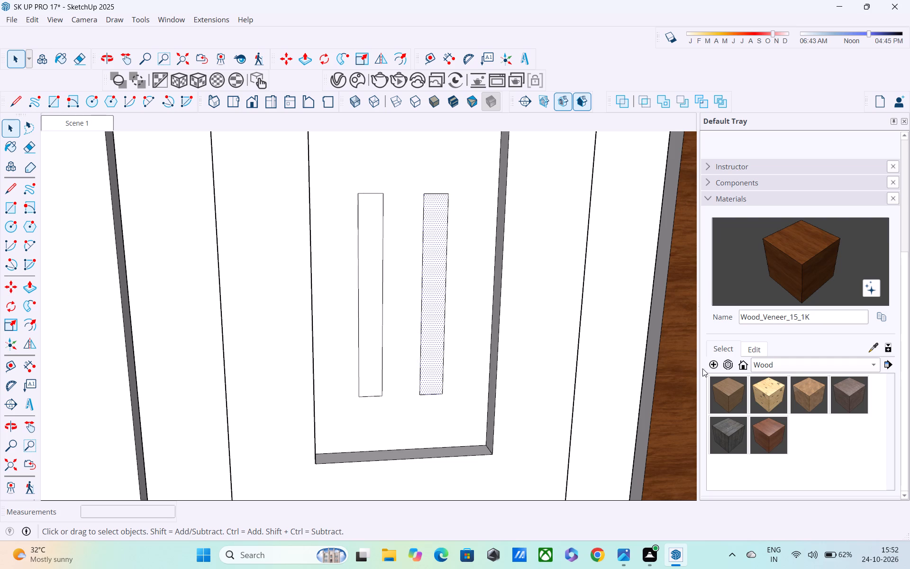
Paint both narrow rectangles on the door's inner panel with the Glass_Mirror_1 material from the Glass collection.
left_click(791, 367)
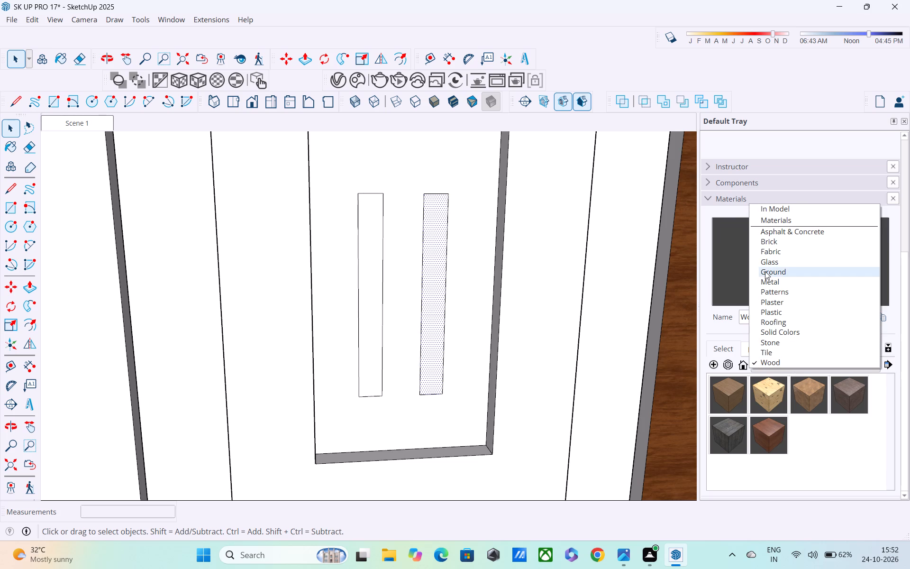
left_click_drag(775, 261, 778, 255)
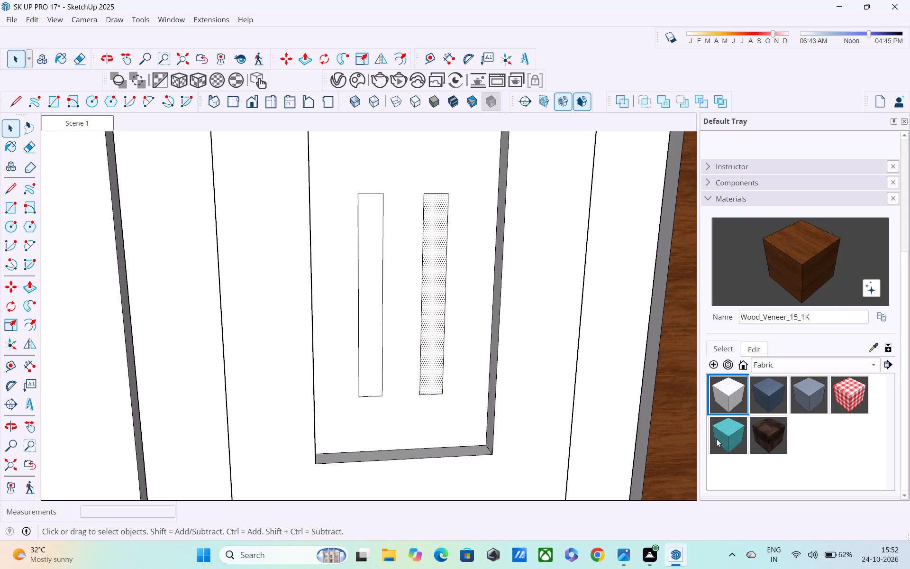
left_click(762, 369)
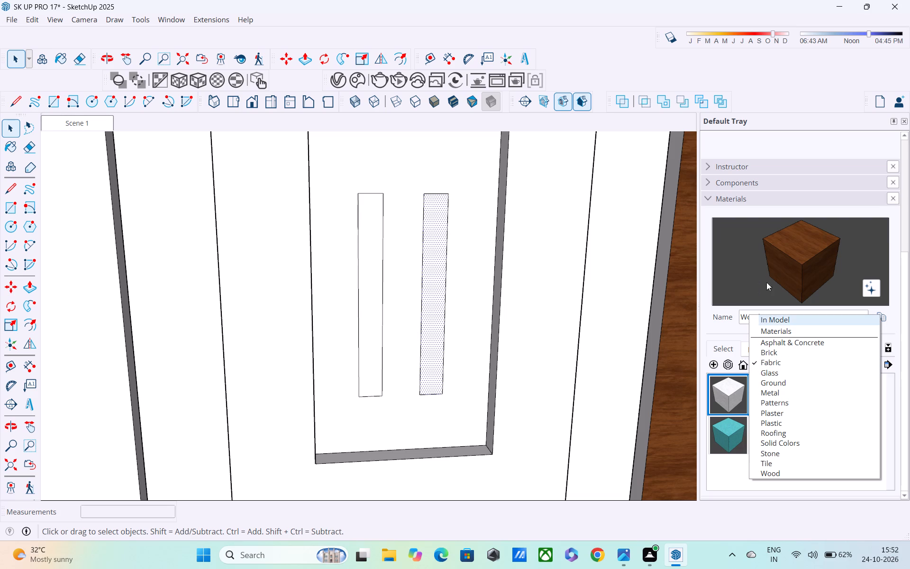
left_click(779, 372)
left_click(768, 386)
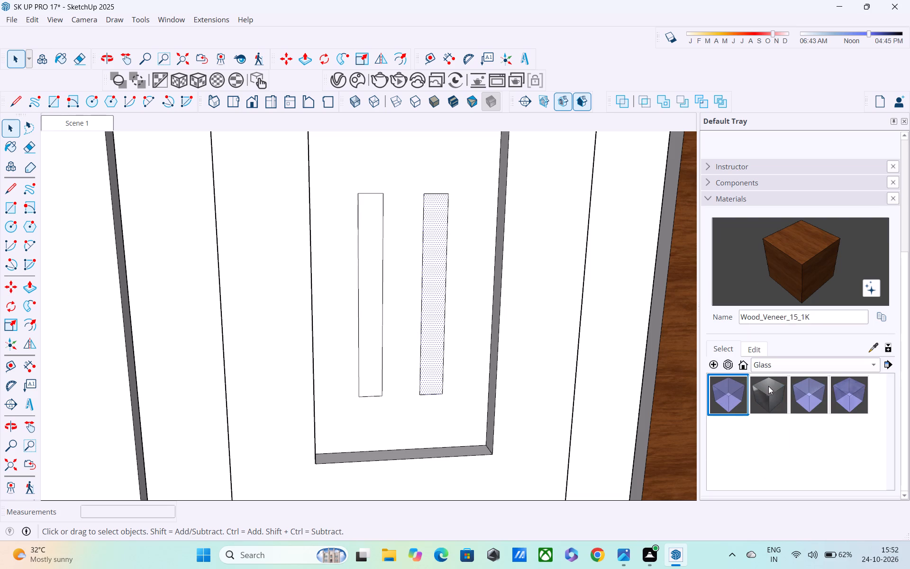
left_click(377, 271)
left_click(433, 283)
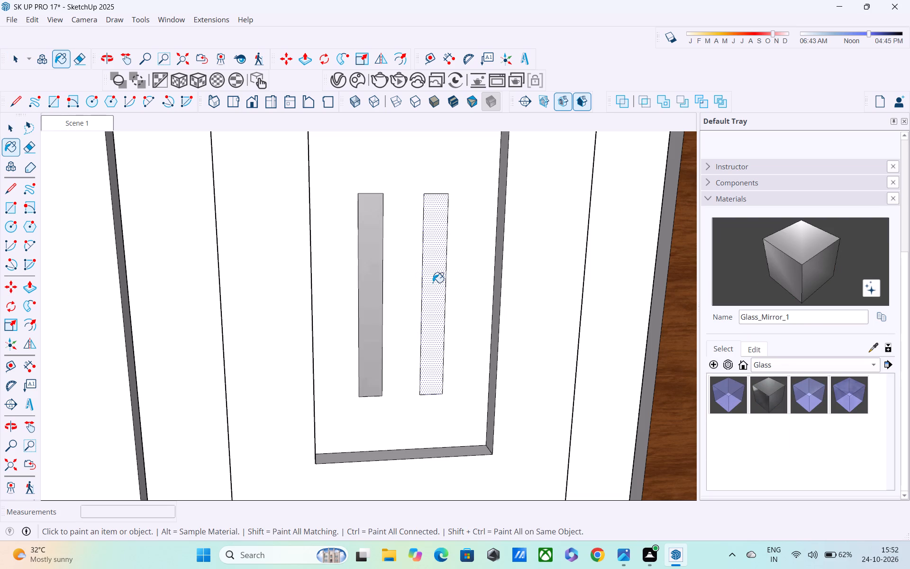
Examine the painted door slots and the ground-floor front from several angles.
middle_click_drag(435, 308, 336, 316)
scroll(333, 318, "down", 6)
scroll(324, 355, "down", 2)
middle_click_drag(344, 353, 348, 344)
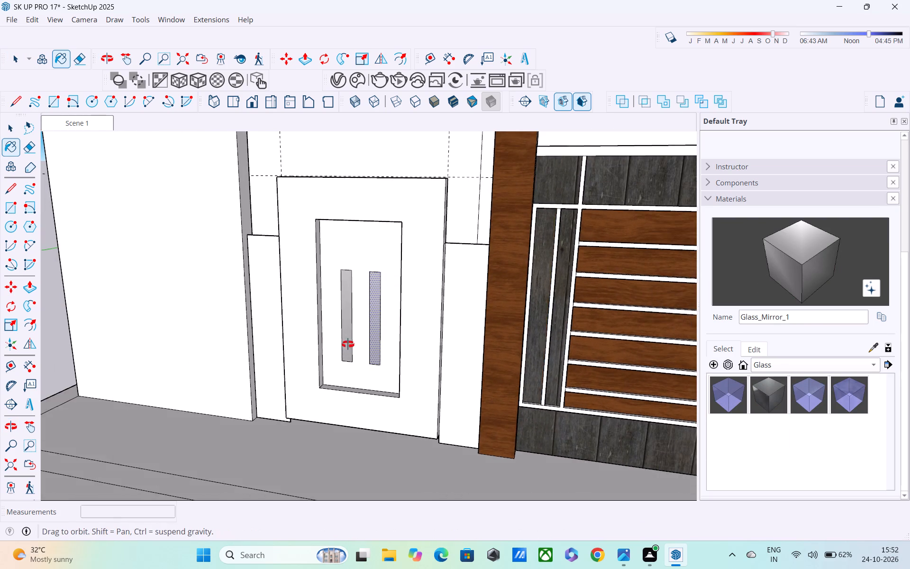
middle_click_drag(348, 344, 366, 300)
scroll(366, 300, "down", 9)
middle_click_drag(374, 326, 290, 352)
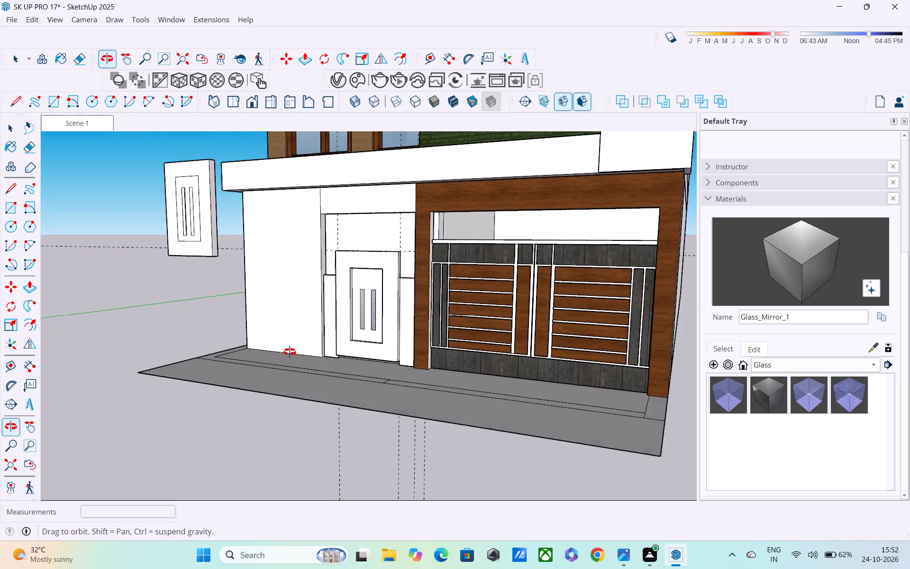
middle_click_drag(290, 352, 419, 409)
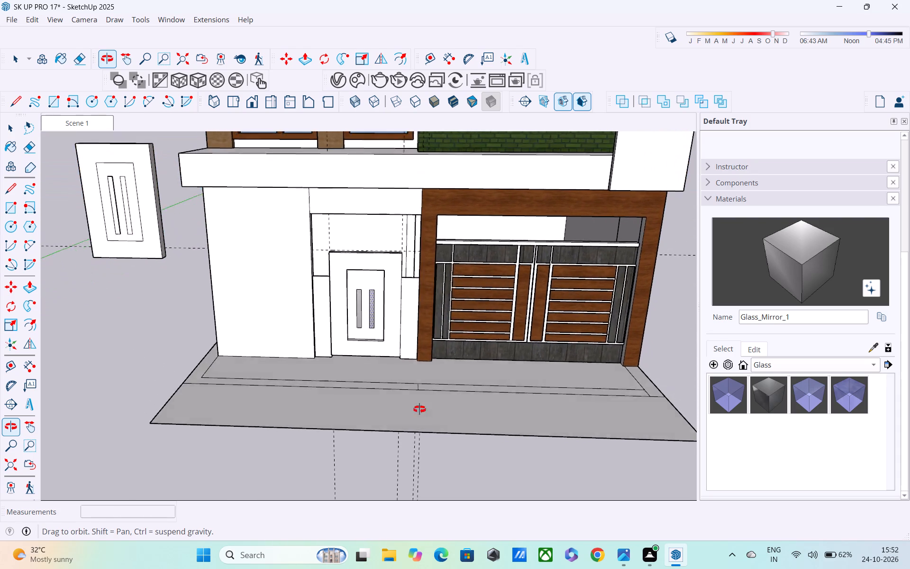
middle_click_drag(419, 409, 423, 413)
Push/Pull the underside of the door's projecting frame down about 2 3/4" to the floor, closing the gap beneath the door.
scroll(351, 402, "up", 2)
middle_click_drag(328, 358, 333, 292)
scroll(371, 363, "up", 6)
middle_click_drag(360, 353, 369, 280)
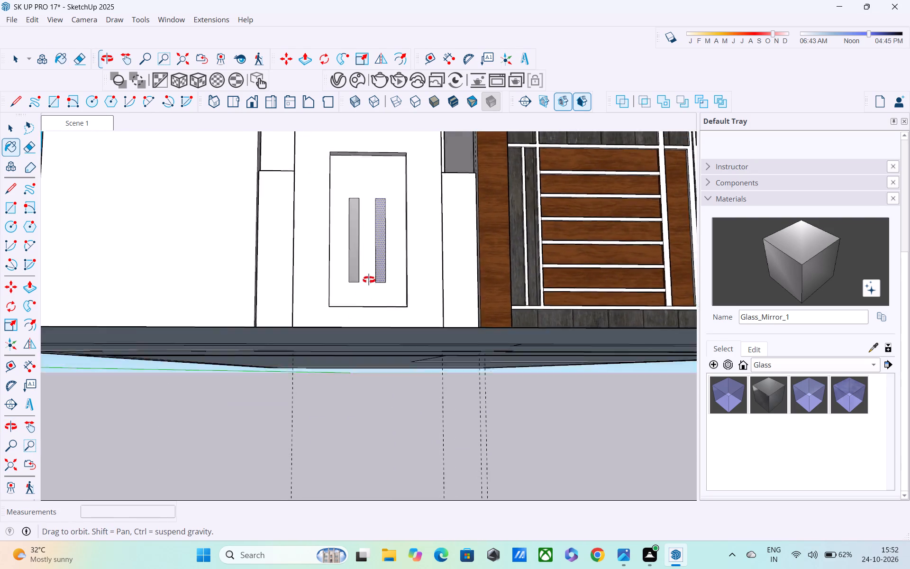
middle_click_drag(369, 280, 473, 359)
scroll(257, 365, "up", 4)
scroll(427, 309, "up", 3)
middle_click_drag(427, 318, 424, 260)
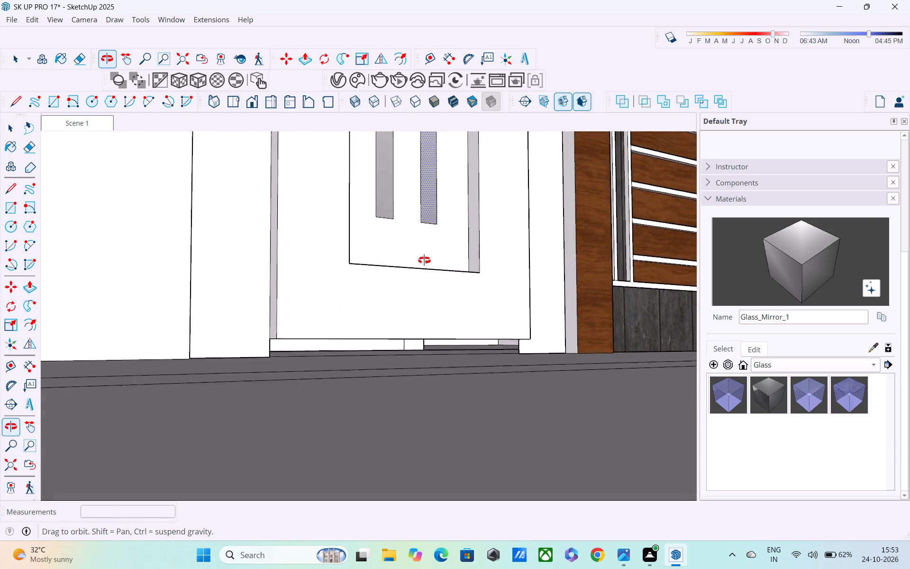
middle_click_drag(424, 260, 440, 294)
scroll(424, 329, "up", 5)
middle_click_drag(410, 348, 417, 317)
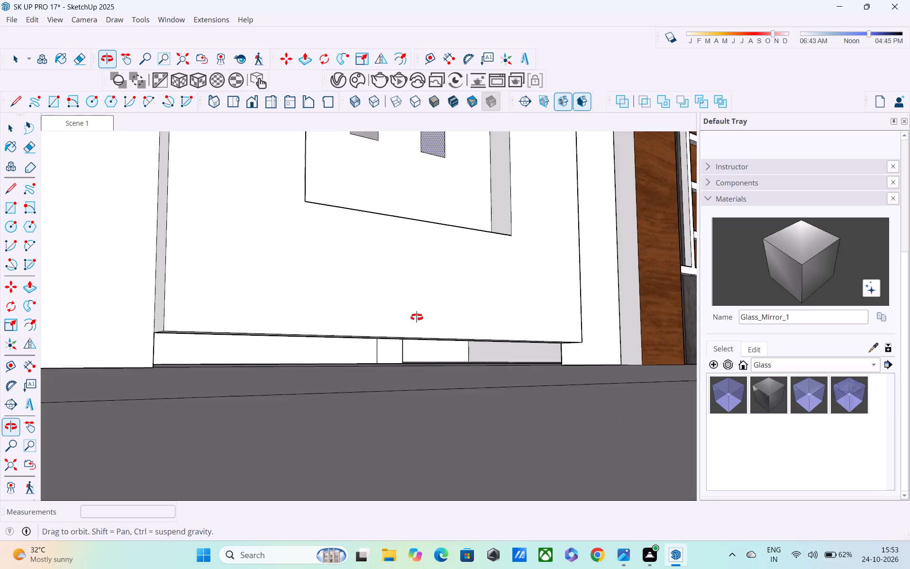
middle_click_drag(417, 317, 436, 350)
scroll(425, 350, "up", 8)
middle_click_drag(411, 352, 424, 317)
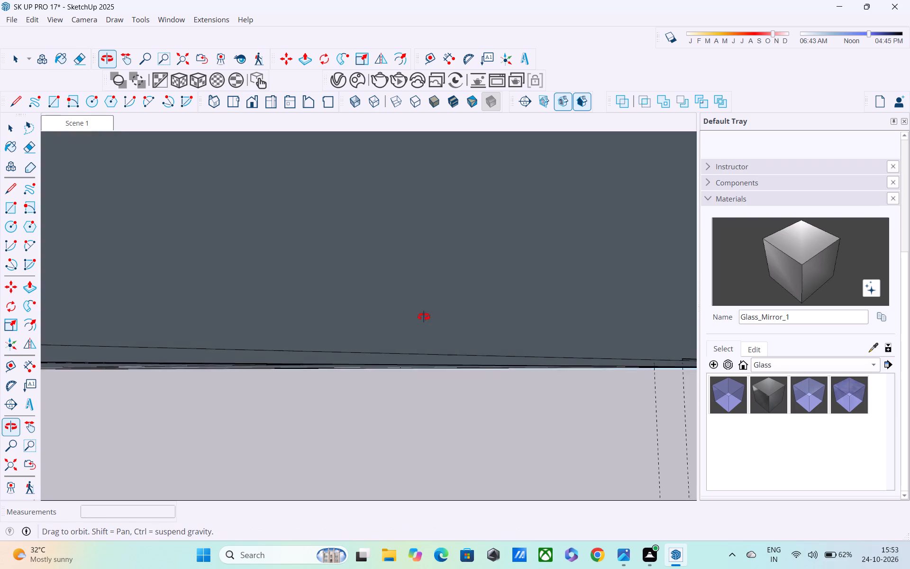
middle_click_drag(424, 317, 438, 337)
scroll(442, 328, "up", 3)
scroll(442, 328, "down", 3)
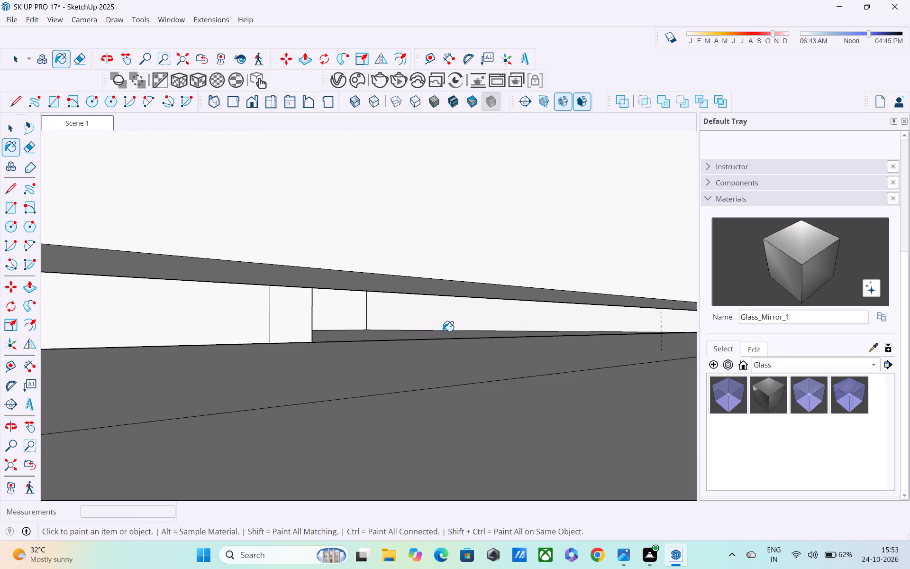
key("p")
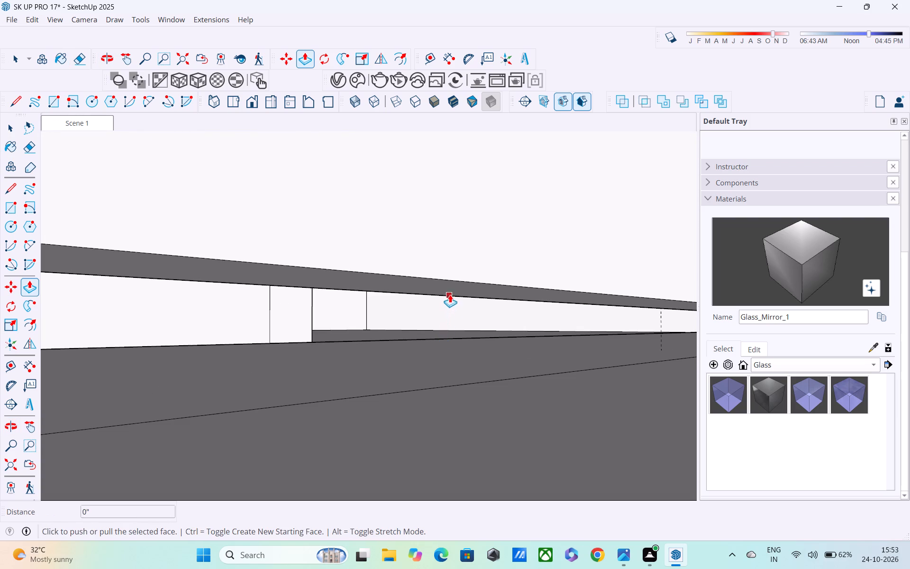
left_click(450, 288)
key("space")
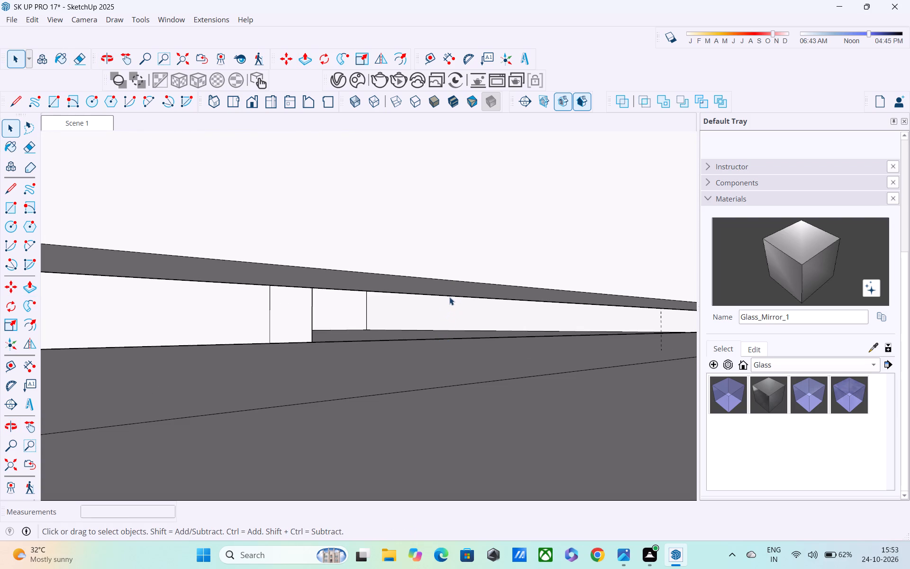
left_click(451, 291)
key("p")
left_click(451, 287)
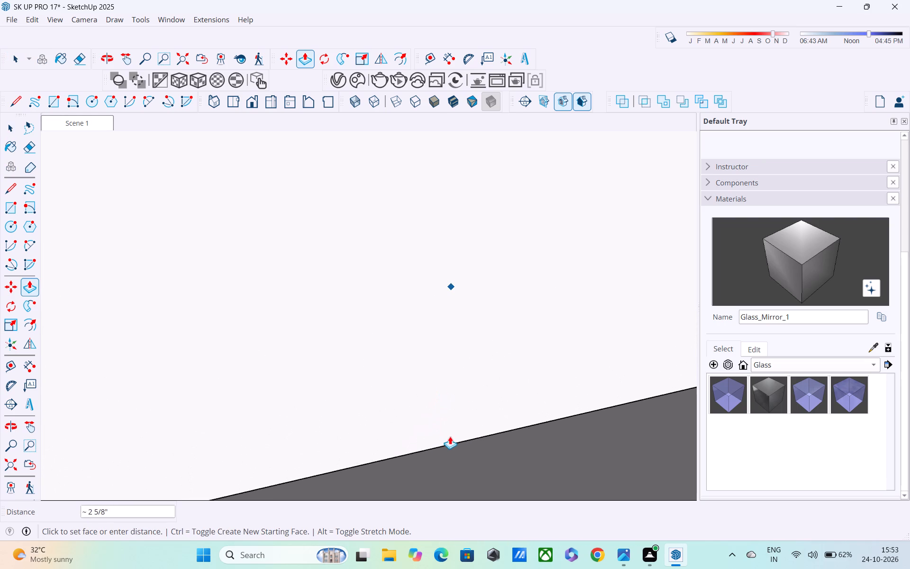
scroll(451, 440, "down", 4)
middle_click_drag(456, 424, 454, 258)
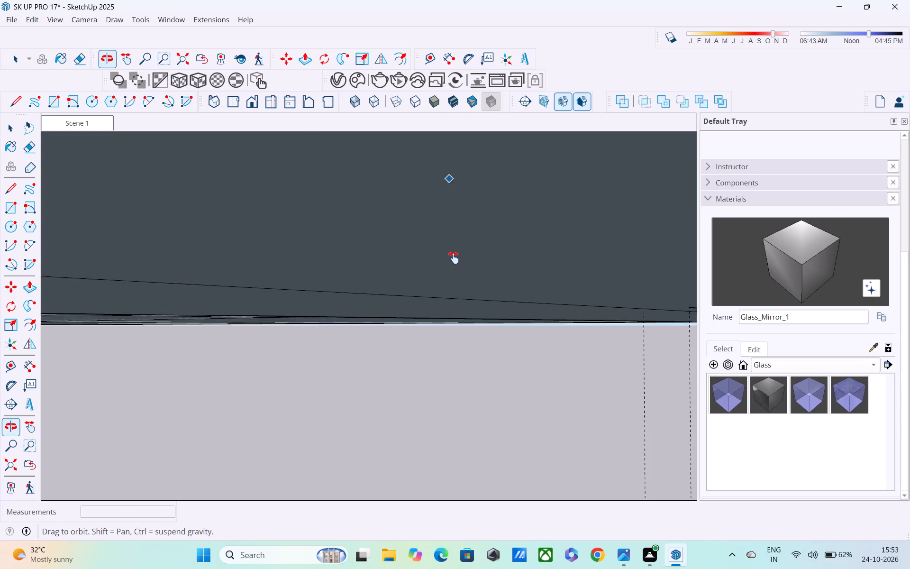
middle_click_drag(454, 258, 419, 351)
scroll(416, 353, "down", 3)
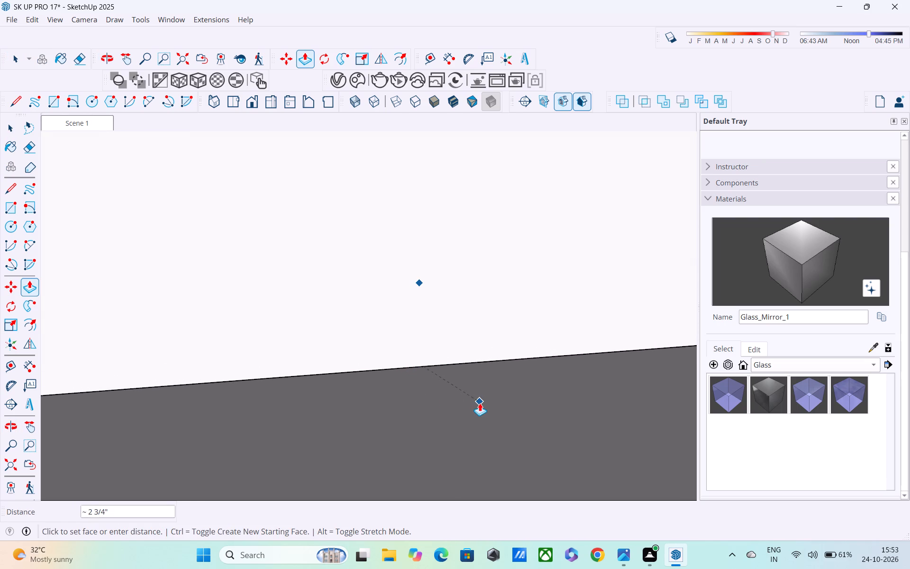
left_click(480, 403)
scroll(480, 404, "down", 16)
middle_click_drag(473, 386, 453, 388)
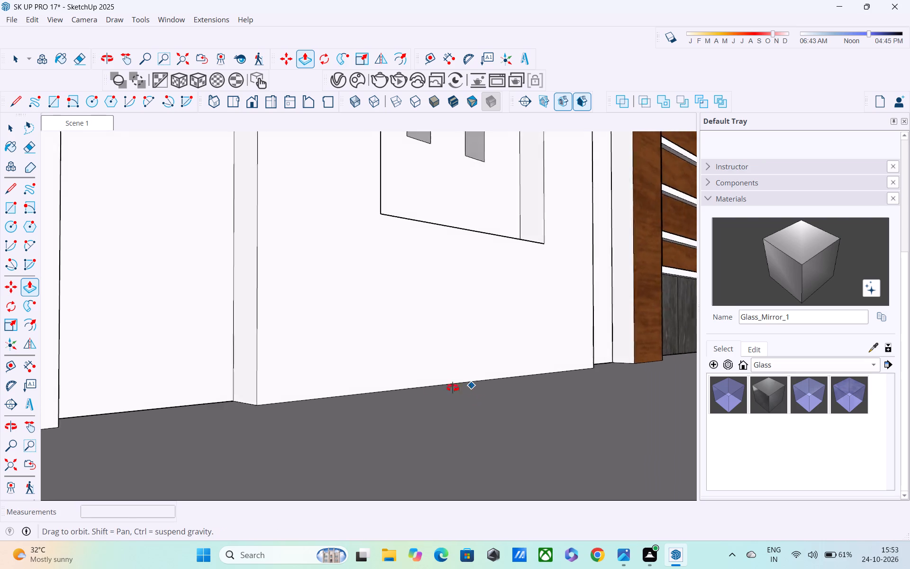
Examine the door, its floor joint and side infills, and the ground-floor front from several angles.
middle_click_drag(453, 388, 263, 413)
scroll(265, 408, "down", 11)
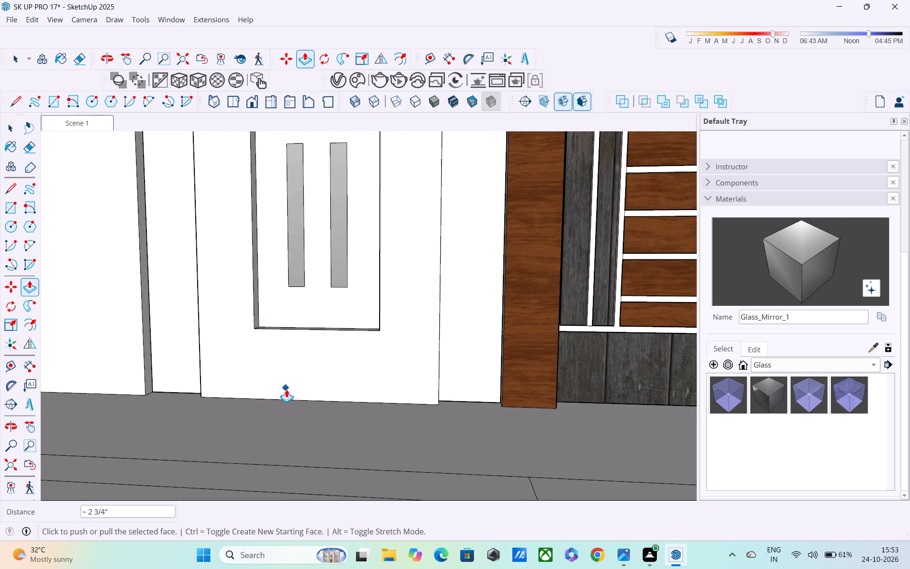
scroll(284, 387, "down", 4)
middle_click_drag(263, 383, 346, 410)
scroll(341, 384, "down", 4)
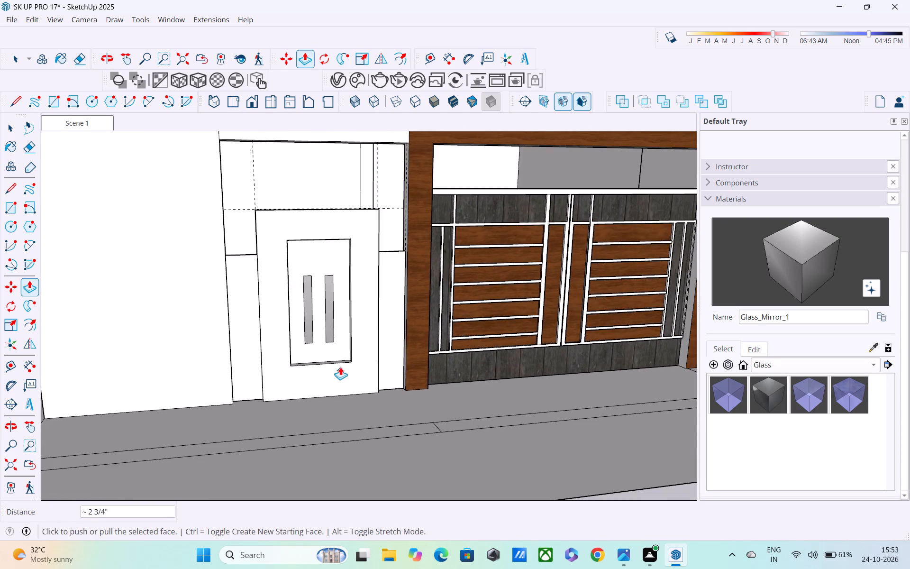
middle_click_drag(340, 367, 279, 343)
scroll(281, 345, "down", 4)
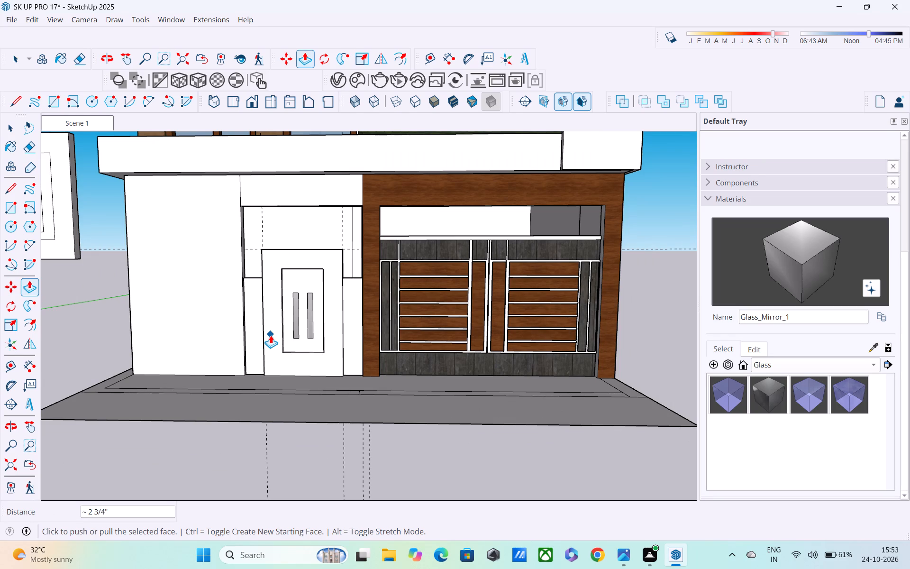
scroll(233, 313, "up", 1)
middle_click_drag(263, 312, 177, 294)
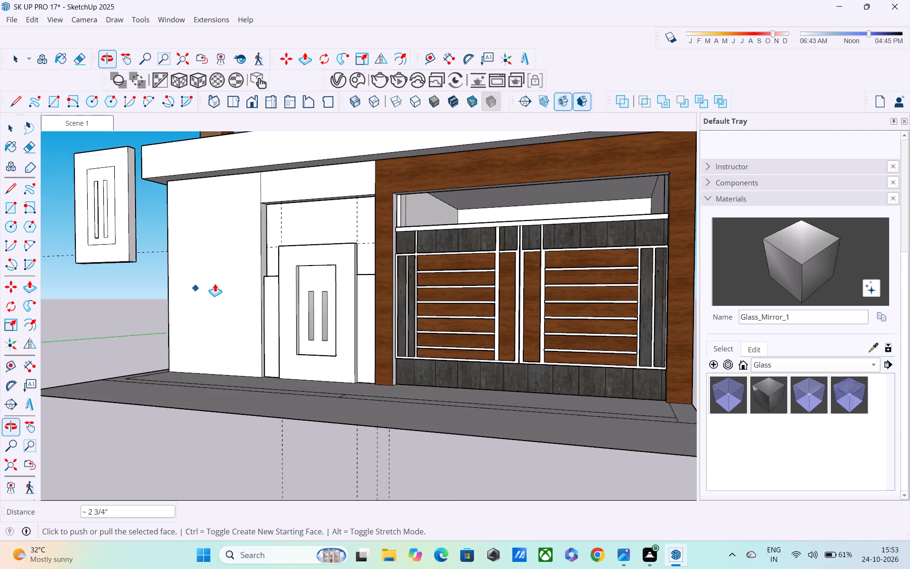
scroll(286, 268, "up", 4)
middle_click_drag(286, 275, 411, 310)
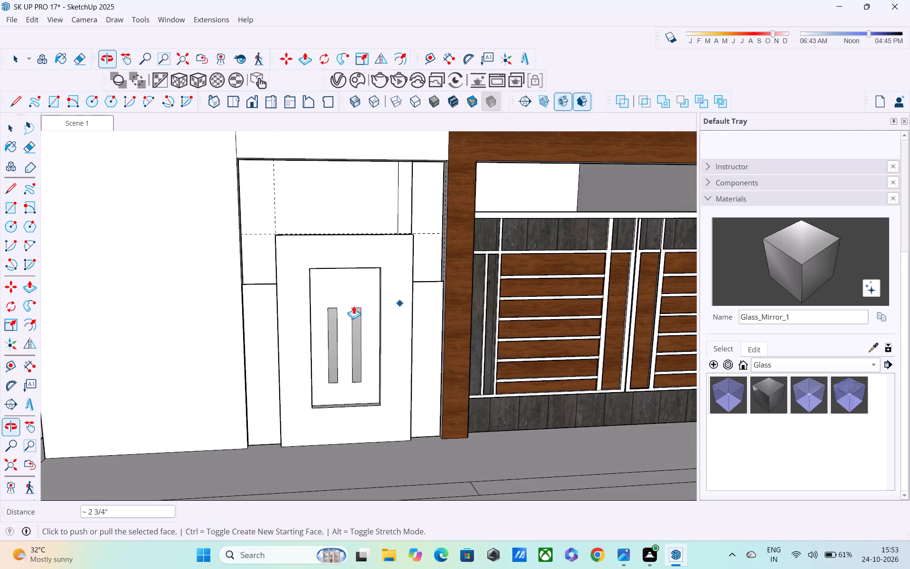
scroll(322, 310, "up", 4)
middle_click_drag(306, 314, 228, 341)
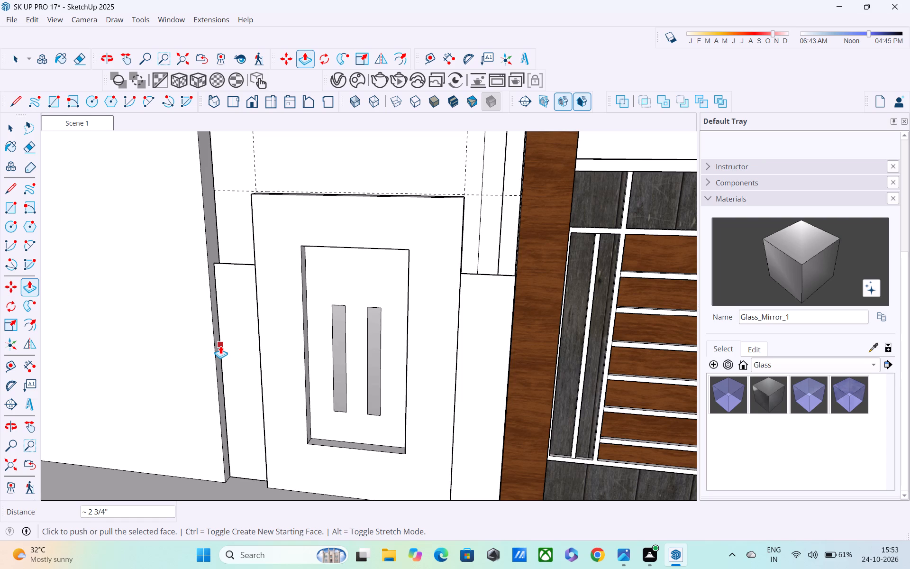
scroll(222, 346, "down", 3)
middle_click_drag(236, 339, 287, 277)
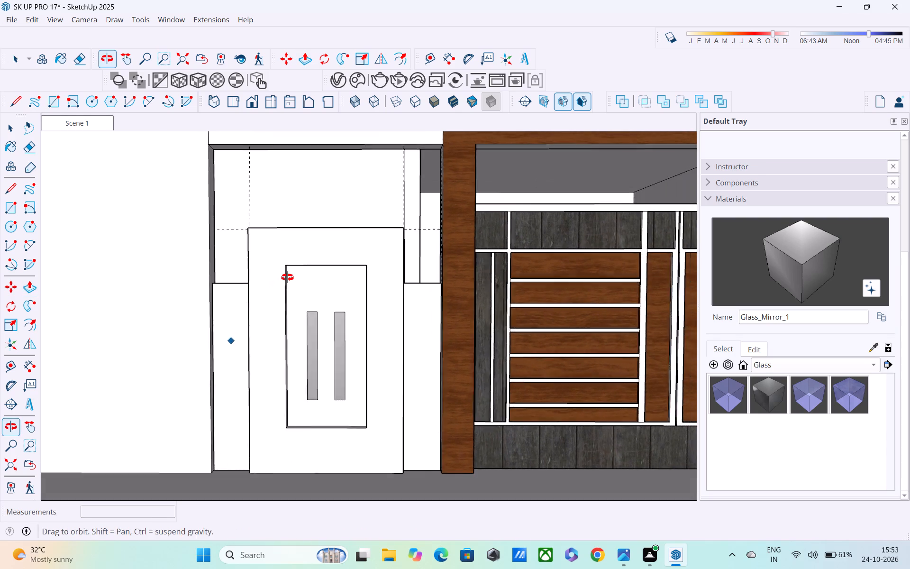
middle_click_drag(287, 277, 290, 277)
scroll(330, 280, "down", 4)
middle_click_drag(329, 287, 281, 290)
scroll(329, 287, "up", 1)
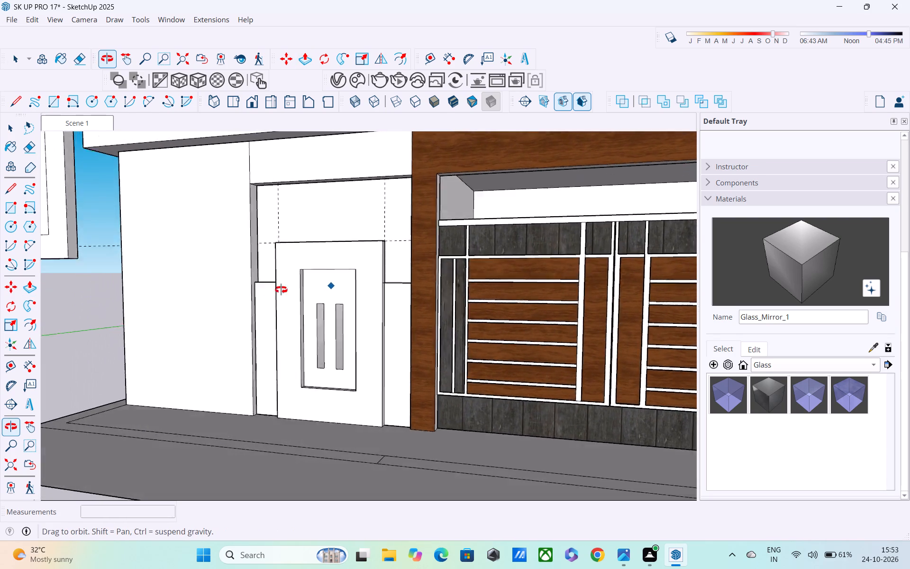
middle_click_drag(281, 290, 349, 267)
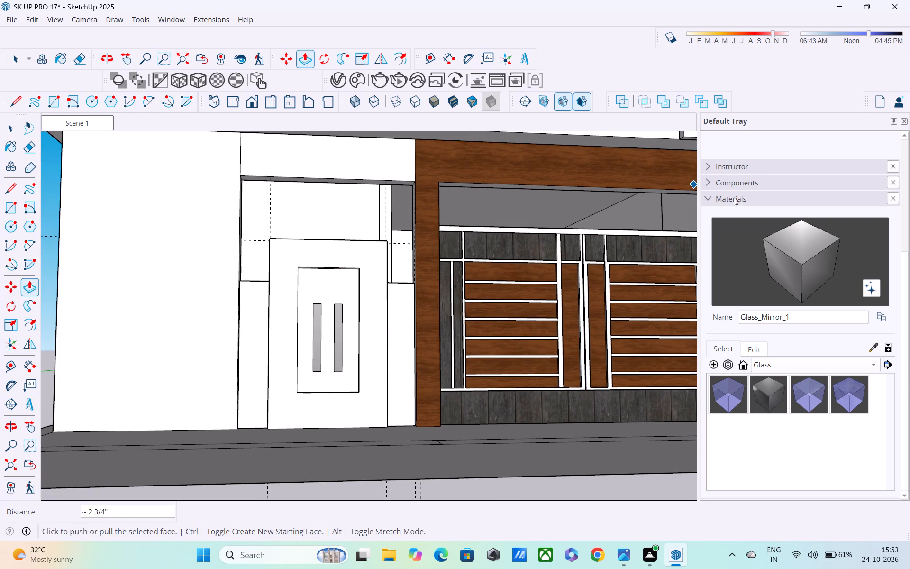
Paint the door's inner panel and the infills on both sides of the door with Plywood_01_1K from the Wood collection.
left_click(798, 368)
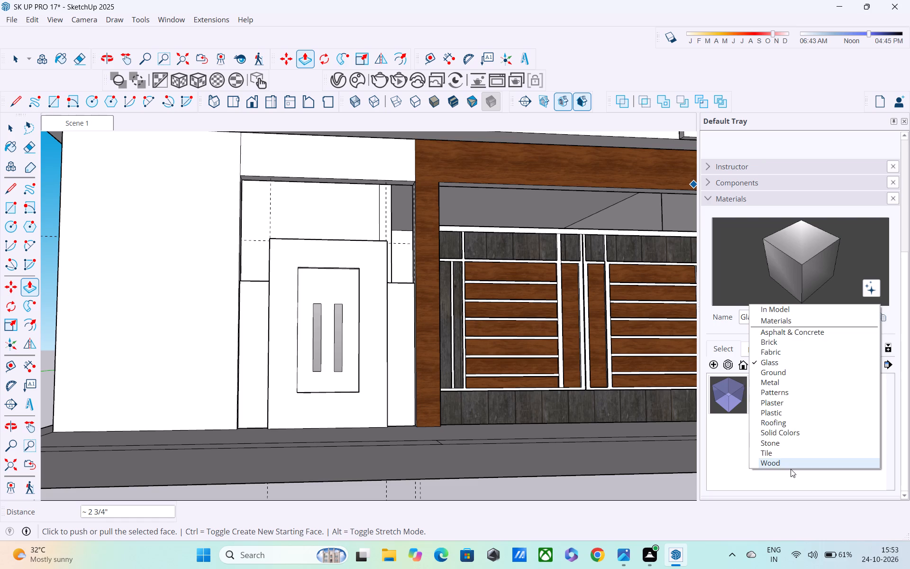
left_click(791, 469)
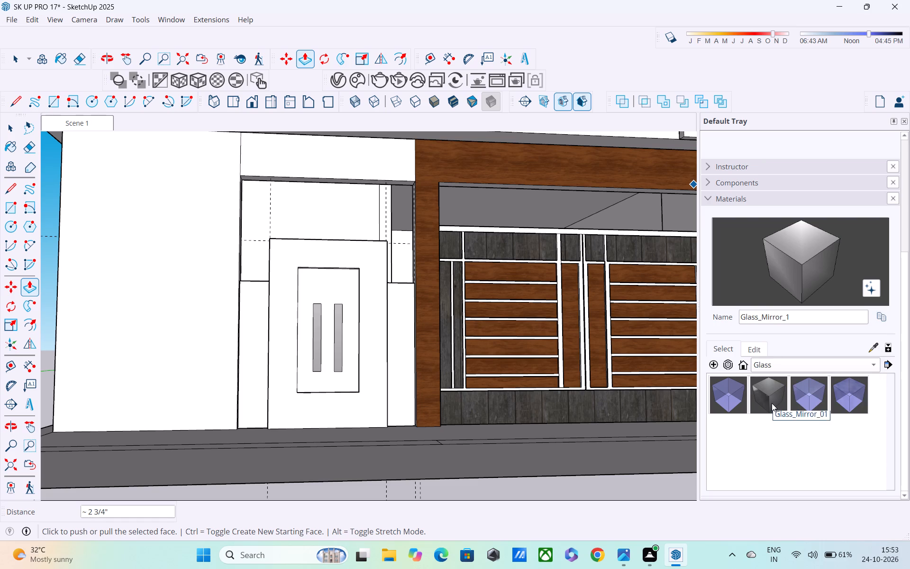
left_click(767, 363)
left_click(768, 360)
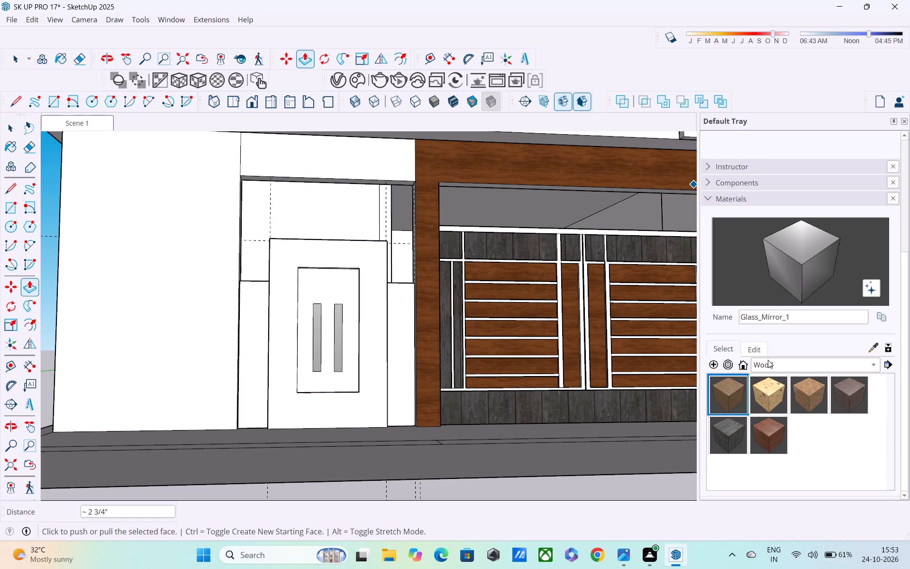
left_click(733, 388)
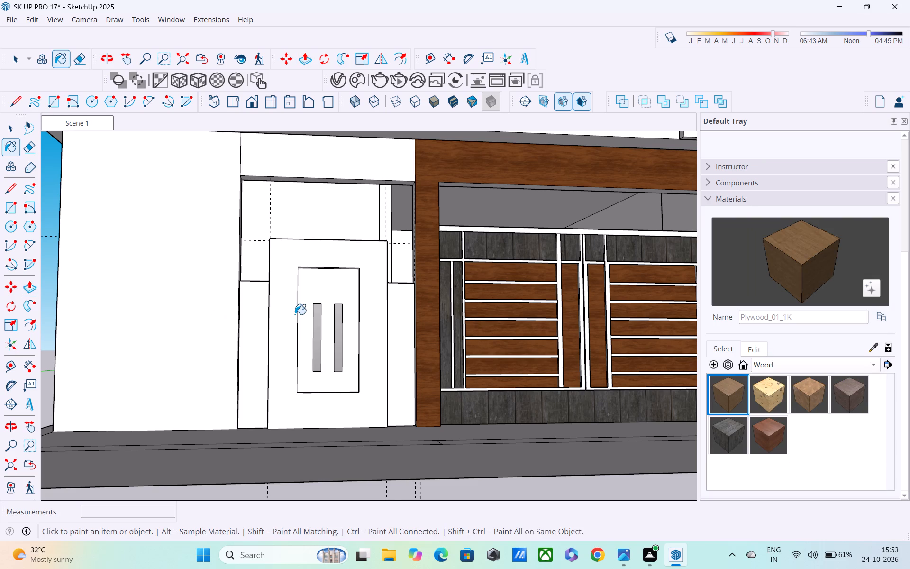
left_click(319, 289)
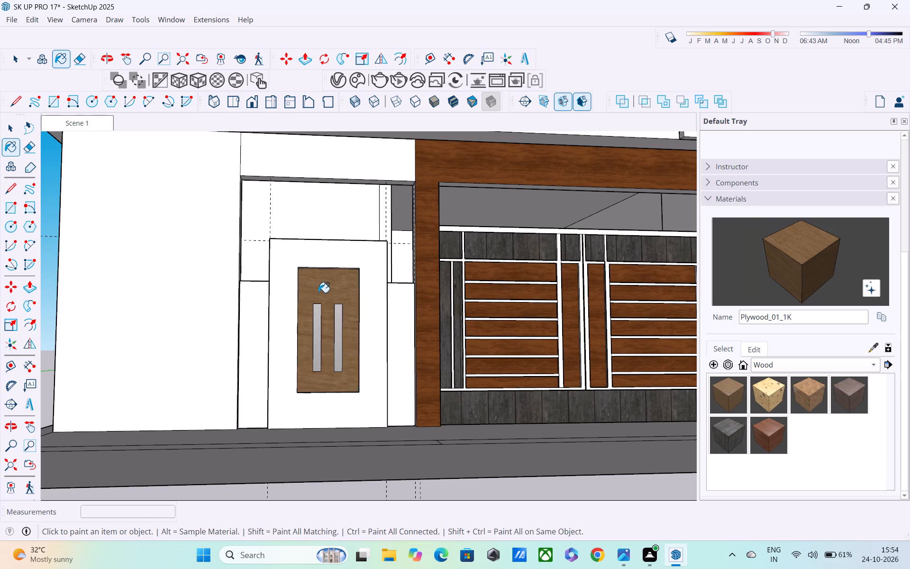
middle_click_drag(318, 302, 274, 332)
scroll(264, 337, "up", 3)
left_click(254, 319)
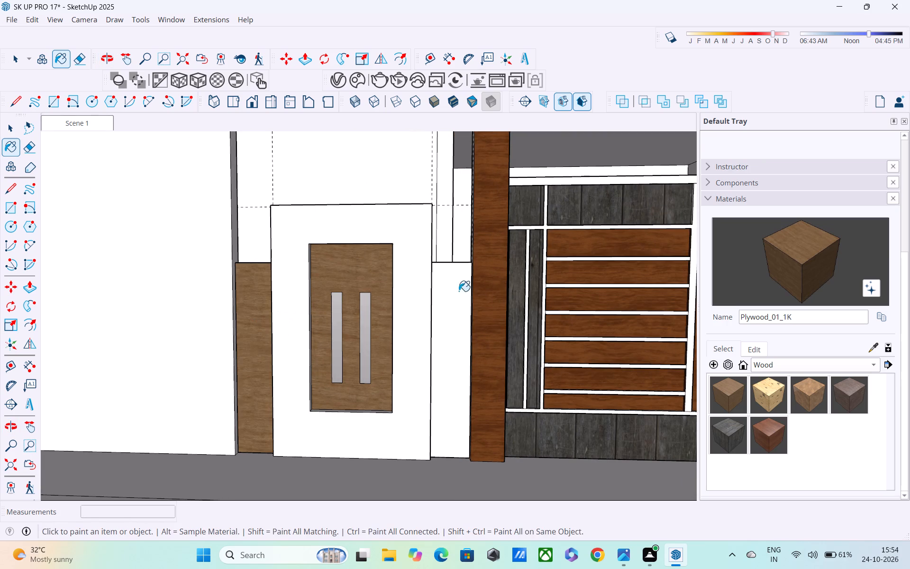
left_click(444, 306)
Delete the two vertical guide lines along the door's side edges and the horizontal guide along its top.
middle_click_drag(434, 316, 372, 359)
scroll(378, 358, "down", 4)
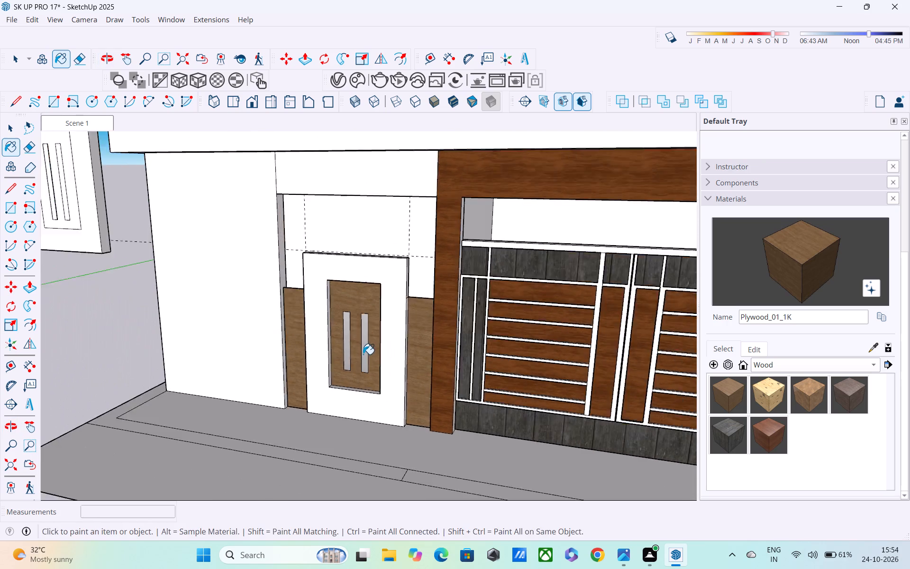
scroll(363, 354, "down", 2)
middle_click_drag(363, 354, 373, 321)
scroll(373, 321, "down", 4)
middle_click_drag(374, 321, 302, 347)
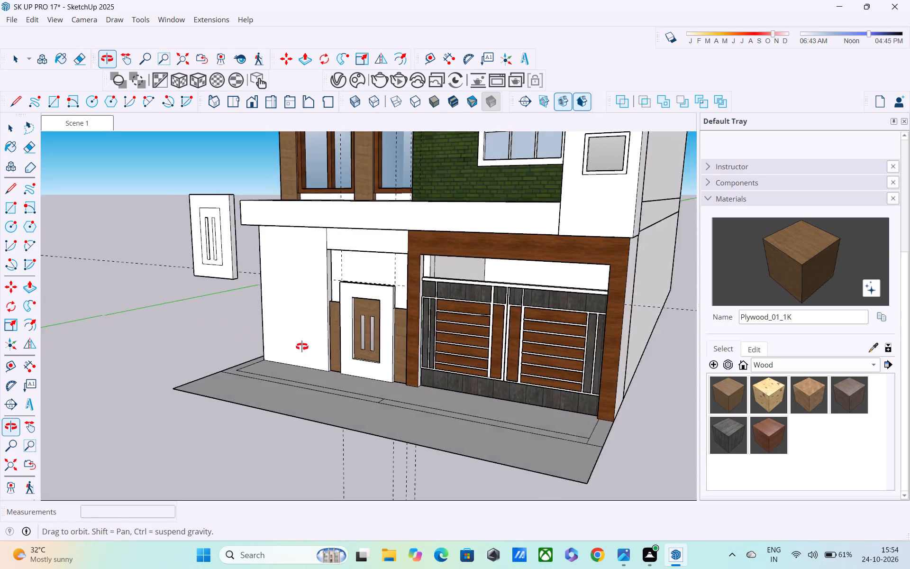
middle_click_drag(302, 347, 298, 347)
scroll(324, 300, "up", 5)
scroll(327, 288, "down", 4)
key("space")
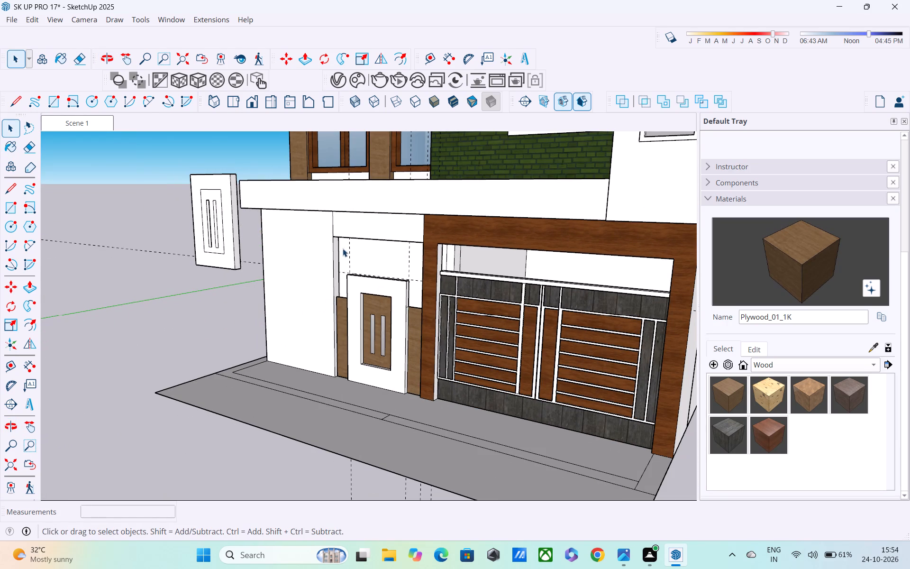
left_click(349, 254)
key("Delete")
left_click(410, 257)
key("Delete")
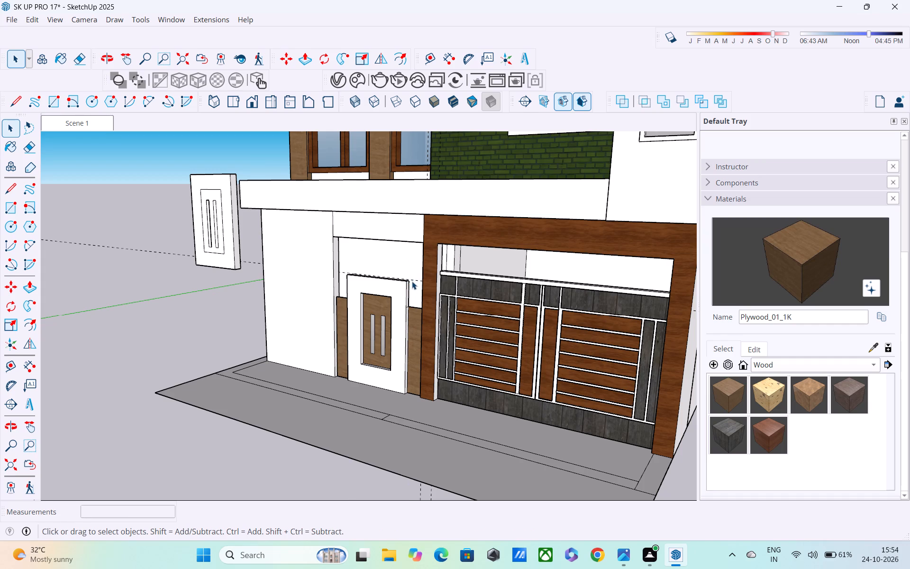
left_click(412, 281)
key("Delete")
Select the two remaining vertical guide lines that extend below the house near the gate pillar.
scroll(409, 278, "down", 1)
middle_click_drag(432, 276, 473, 265)
scroll(397, 282, "down", 5)
middle_click_drag(323, 326, 404, 246)
scroll(403, 249, "down", 5)
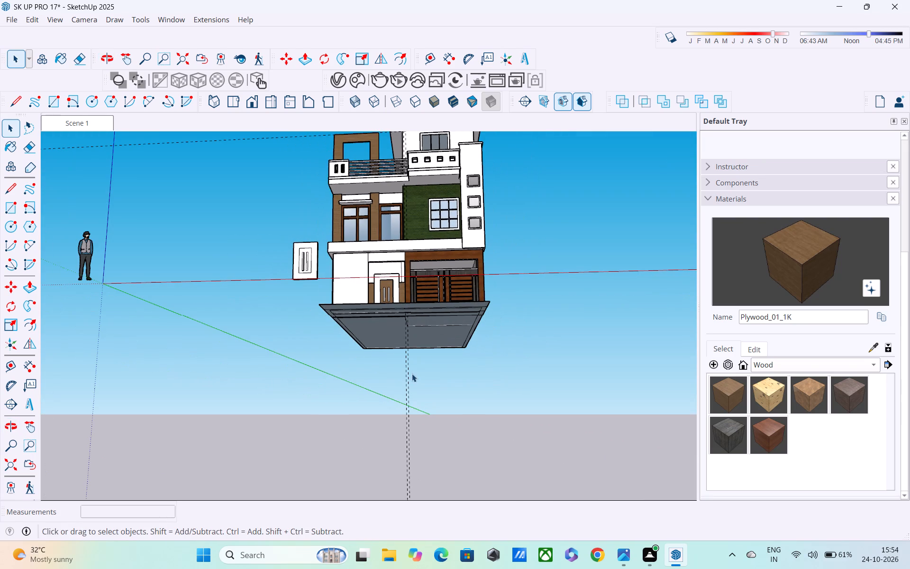
left_click_drag(413, 374, 357, 433)
middle_click_drag(337, 402, 349, 474)
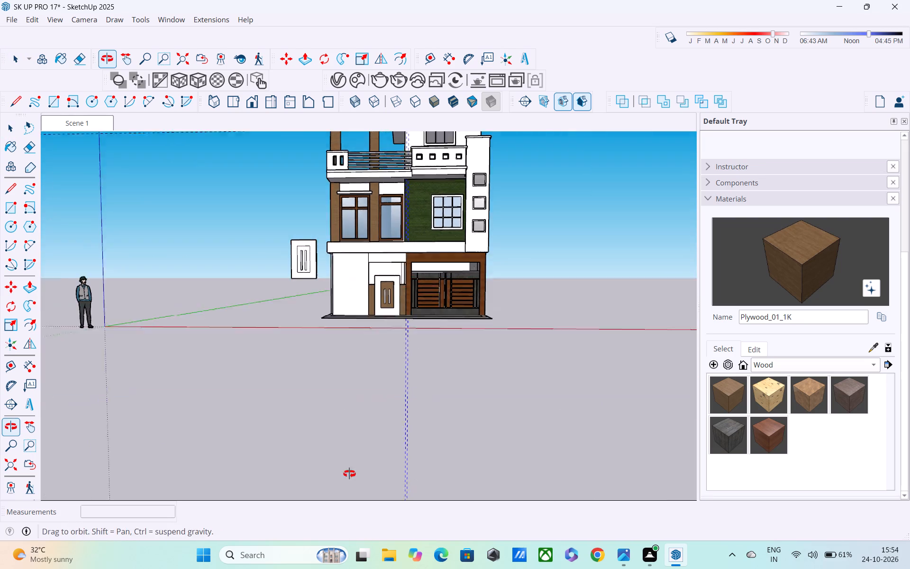